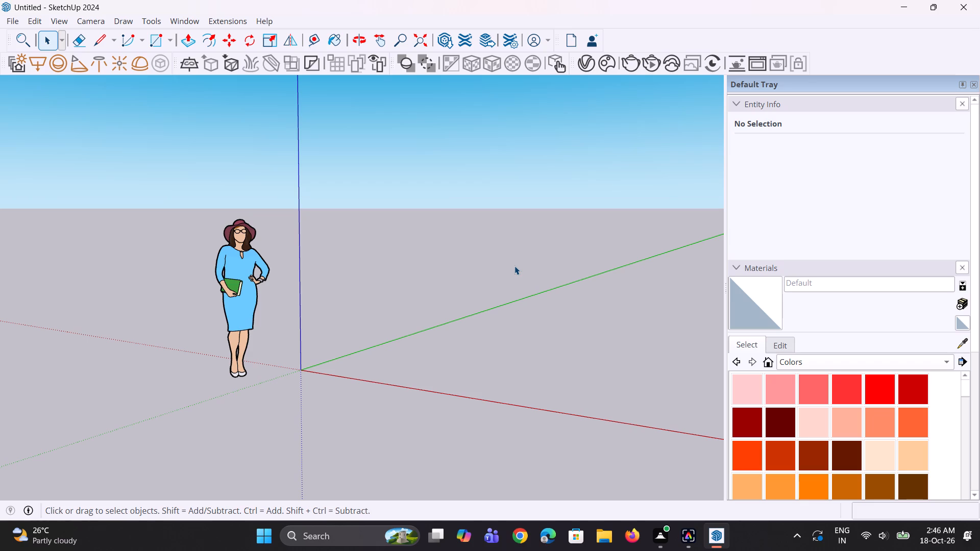
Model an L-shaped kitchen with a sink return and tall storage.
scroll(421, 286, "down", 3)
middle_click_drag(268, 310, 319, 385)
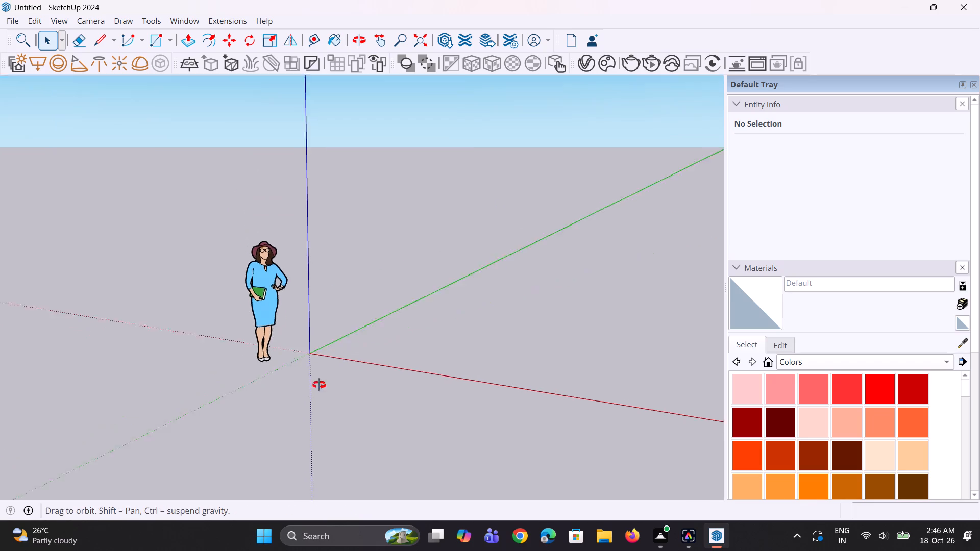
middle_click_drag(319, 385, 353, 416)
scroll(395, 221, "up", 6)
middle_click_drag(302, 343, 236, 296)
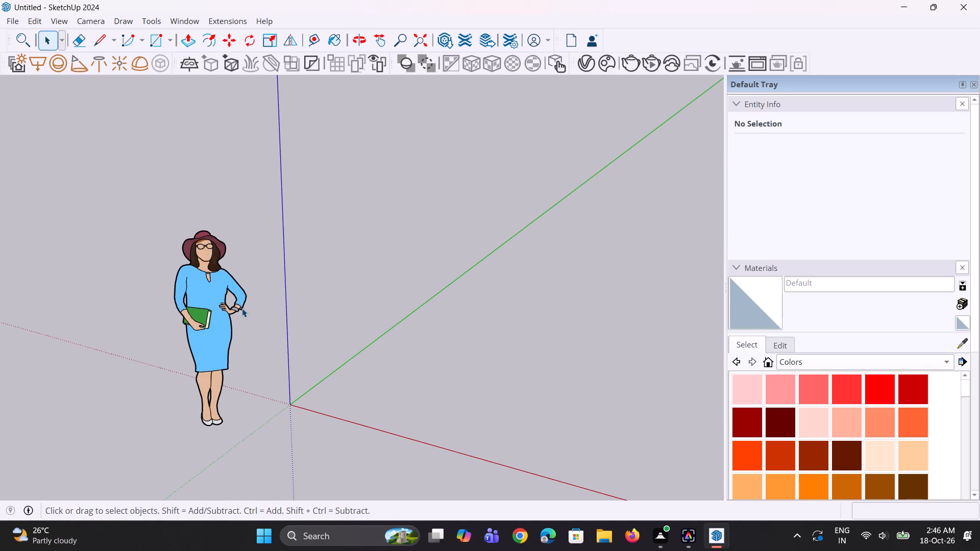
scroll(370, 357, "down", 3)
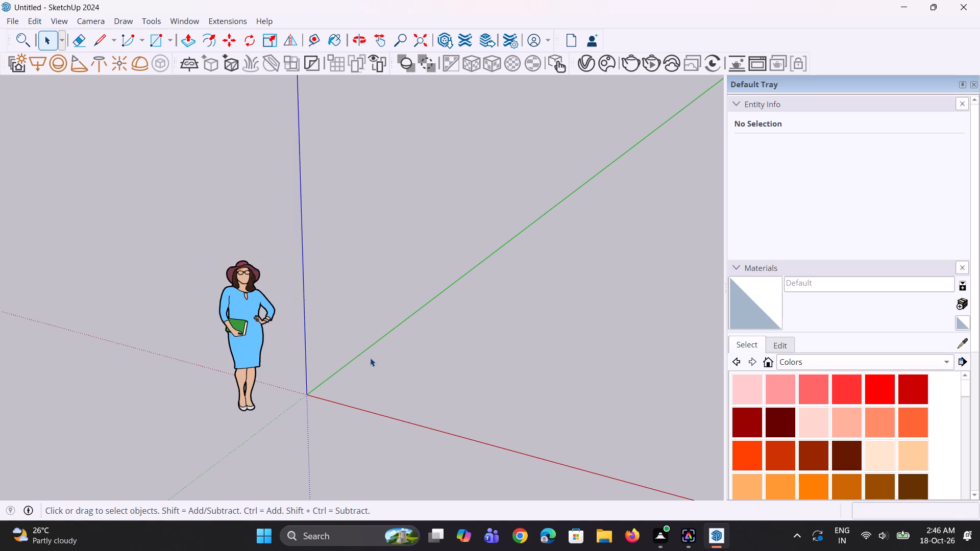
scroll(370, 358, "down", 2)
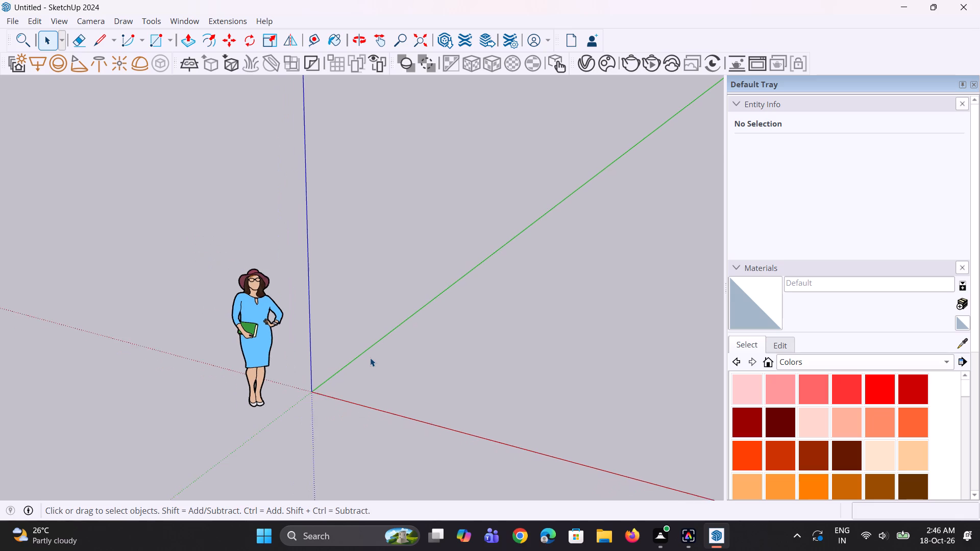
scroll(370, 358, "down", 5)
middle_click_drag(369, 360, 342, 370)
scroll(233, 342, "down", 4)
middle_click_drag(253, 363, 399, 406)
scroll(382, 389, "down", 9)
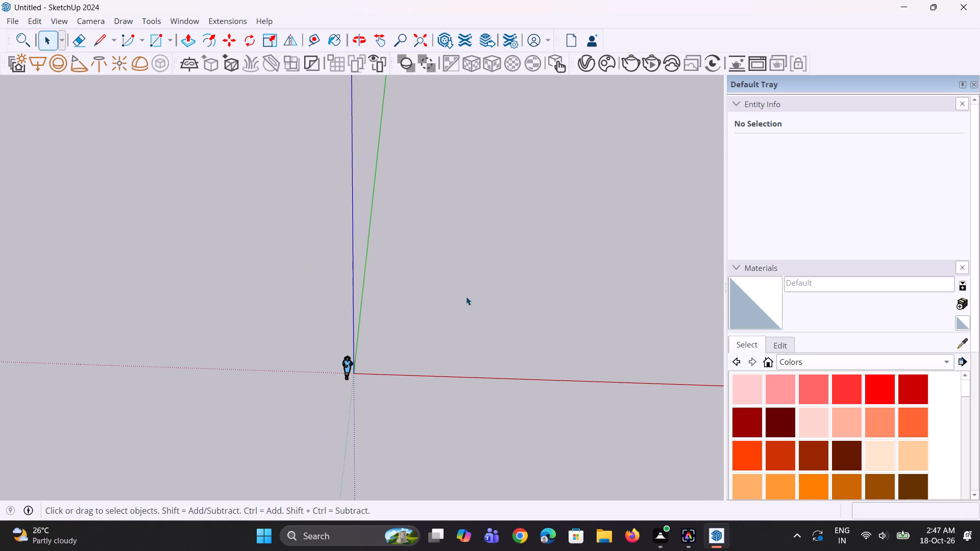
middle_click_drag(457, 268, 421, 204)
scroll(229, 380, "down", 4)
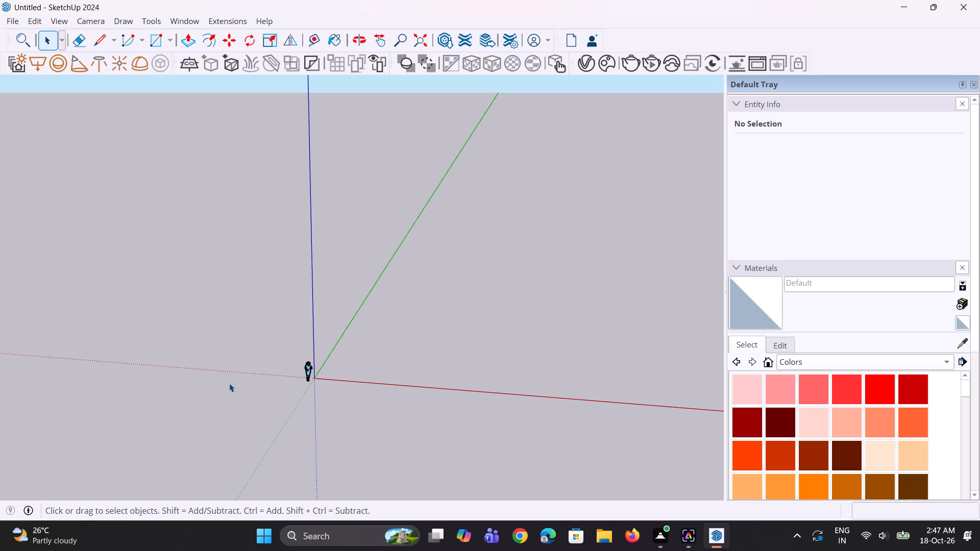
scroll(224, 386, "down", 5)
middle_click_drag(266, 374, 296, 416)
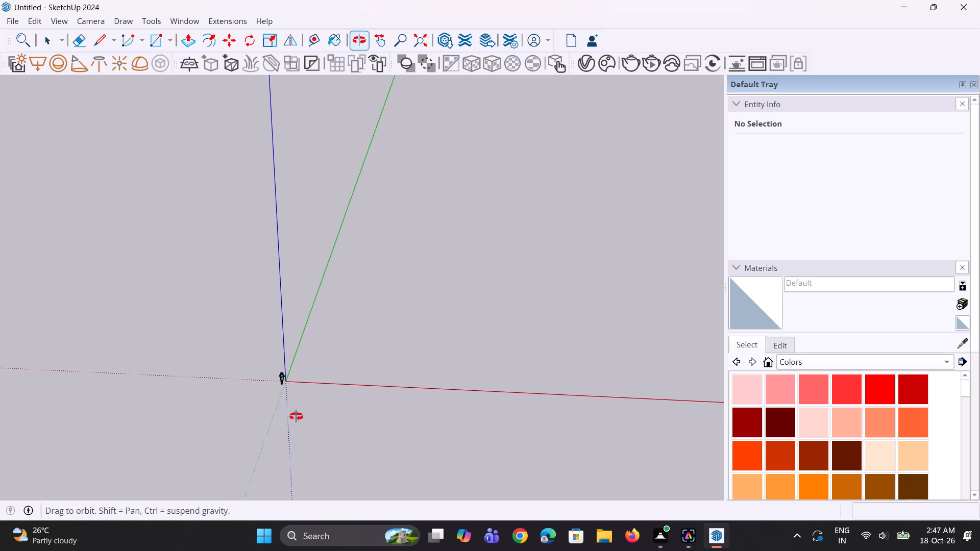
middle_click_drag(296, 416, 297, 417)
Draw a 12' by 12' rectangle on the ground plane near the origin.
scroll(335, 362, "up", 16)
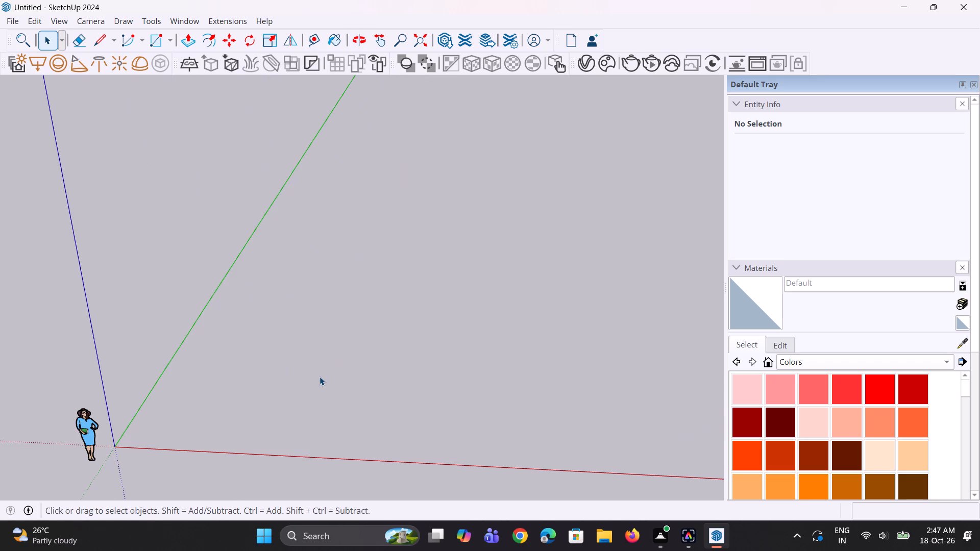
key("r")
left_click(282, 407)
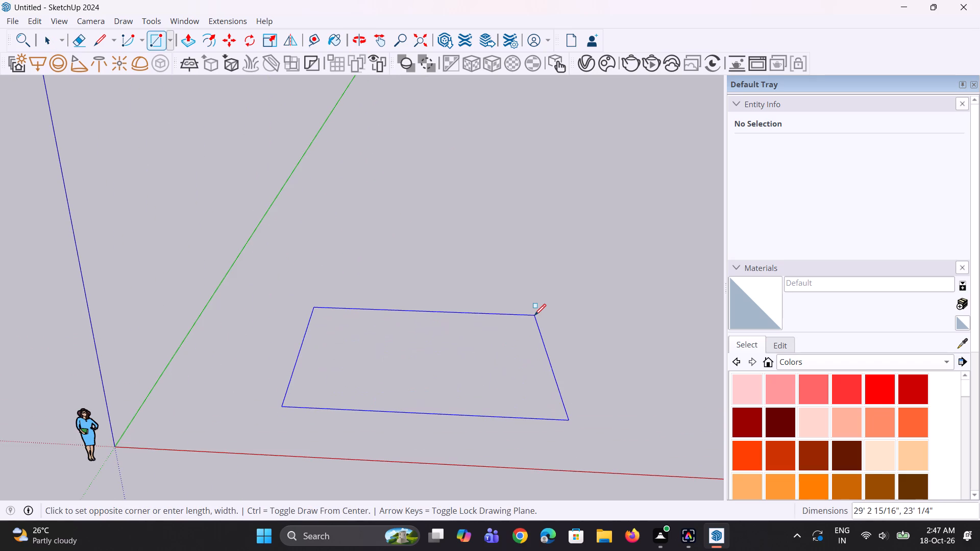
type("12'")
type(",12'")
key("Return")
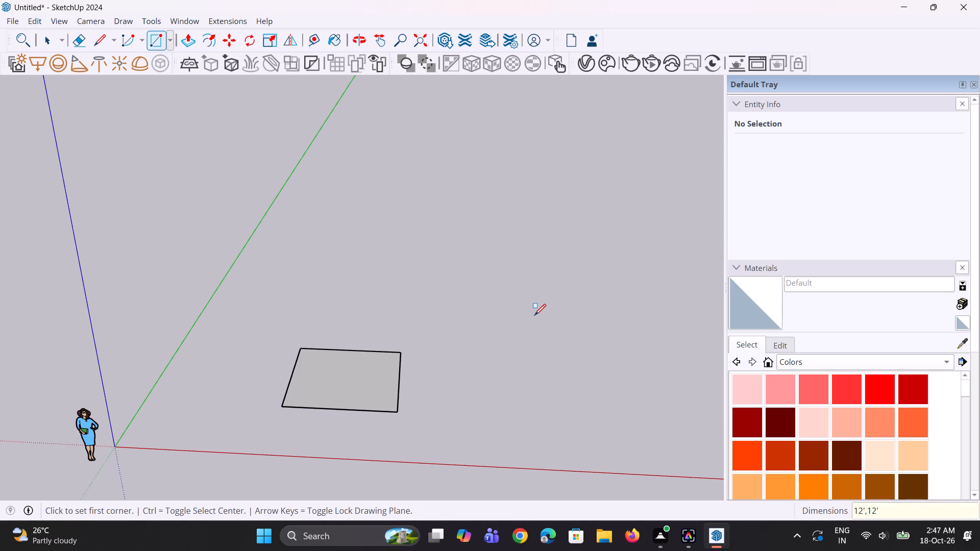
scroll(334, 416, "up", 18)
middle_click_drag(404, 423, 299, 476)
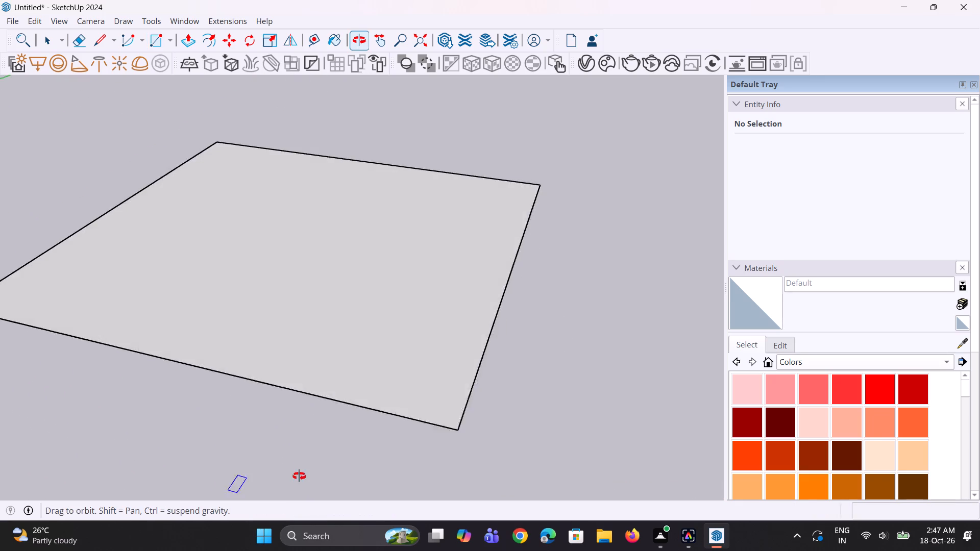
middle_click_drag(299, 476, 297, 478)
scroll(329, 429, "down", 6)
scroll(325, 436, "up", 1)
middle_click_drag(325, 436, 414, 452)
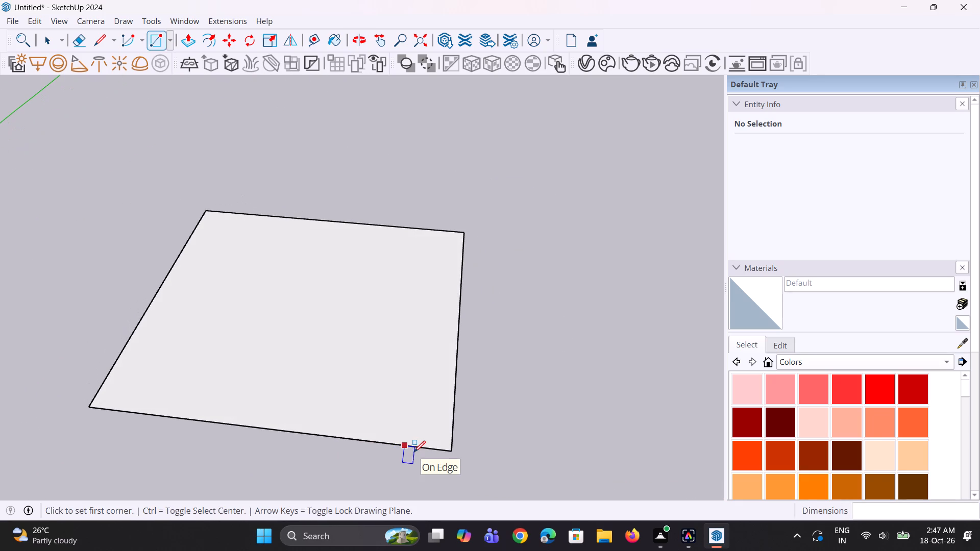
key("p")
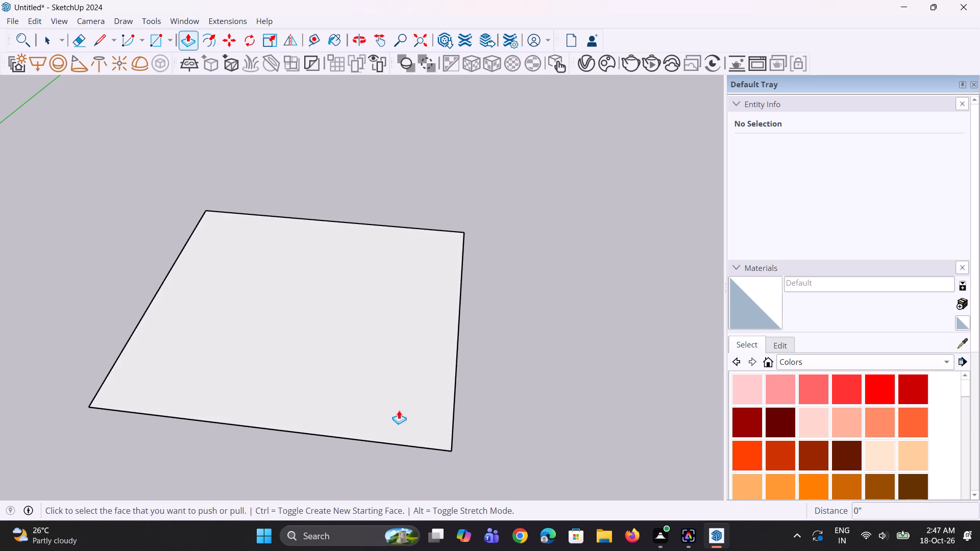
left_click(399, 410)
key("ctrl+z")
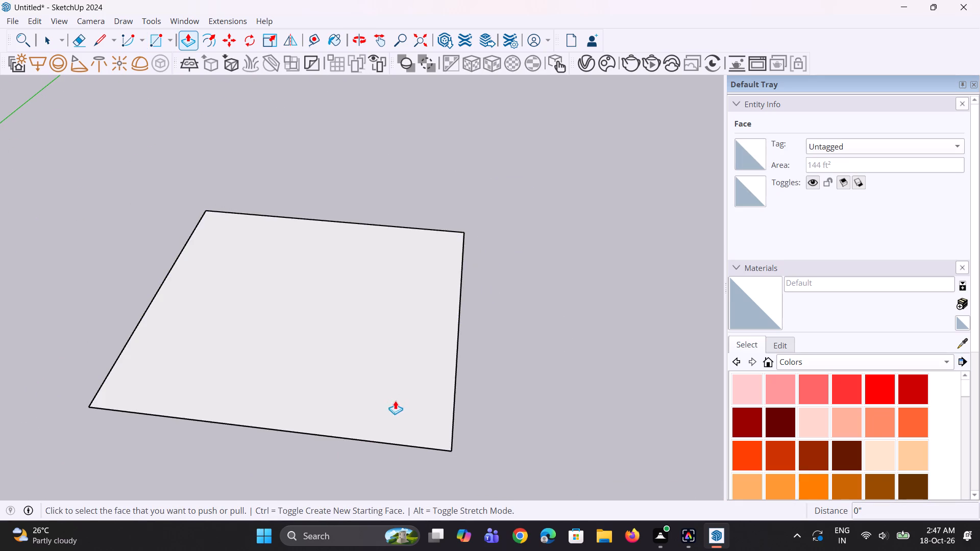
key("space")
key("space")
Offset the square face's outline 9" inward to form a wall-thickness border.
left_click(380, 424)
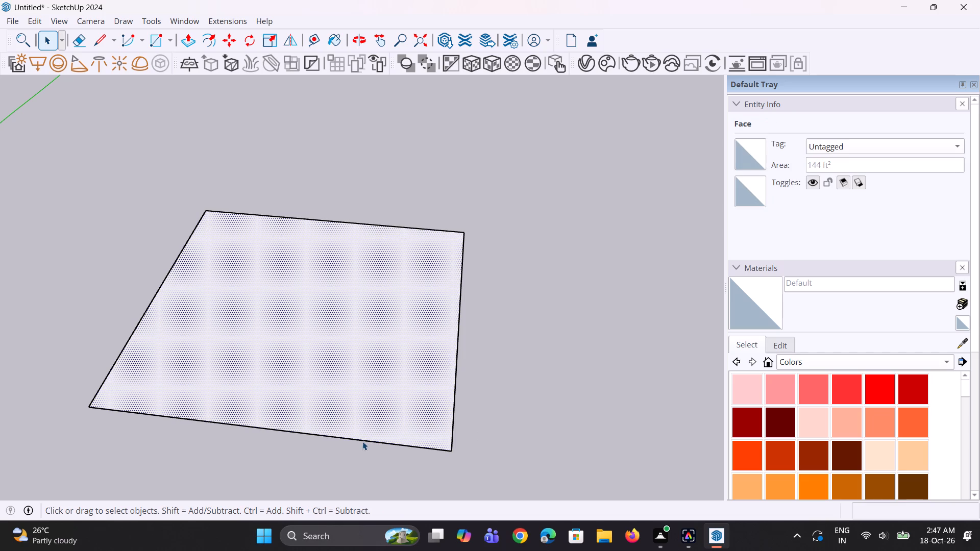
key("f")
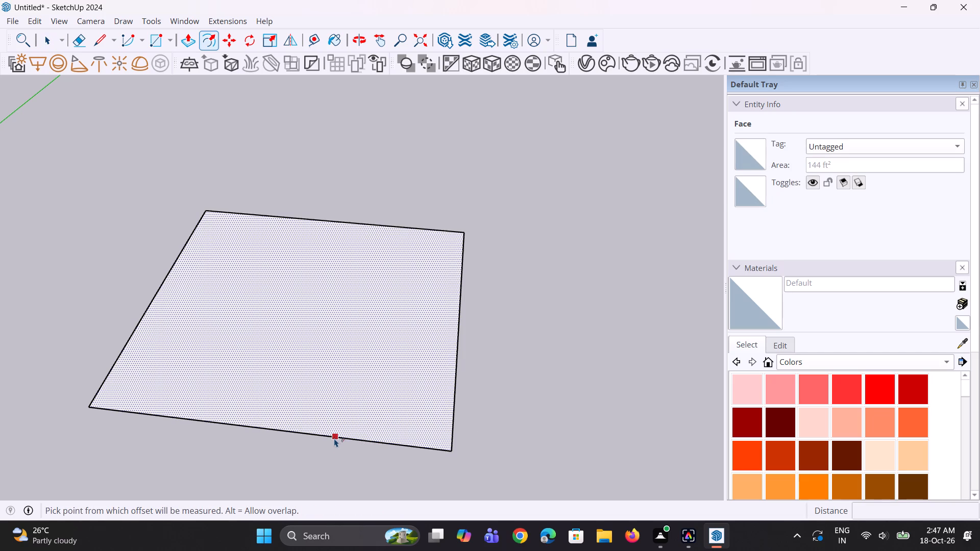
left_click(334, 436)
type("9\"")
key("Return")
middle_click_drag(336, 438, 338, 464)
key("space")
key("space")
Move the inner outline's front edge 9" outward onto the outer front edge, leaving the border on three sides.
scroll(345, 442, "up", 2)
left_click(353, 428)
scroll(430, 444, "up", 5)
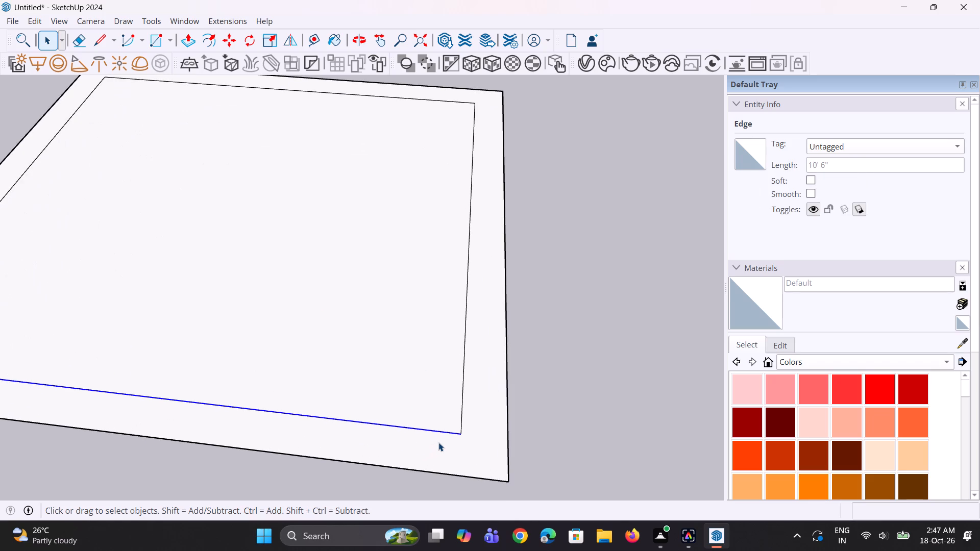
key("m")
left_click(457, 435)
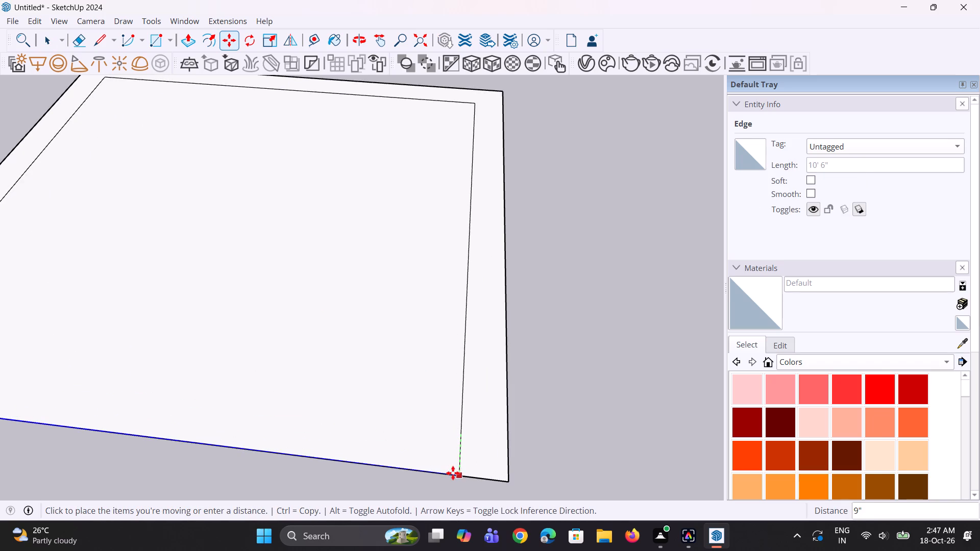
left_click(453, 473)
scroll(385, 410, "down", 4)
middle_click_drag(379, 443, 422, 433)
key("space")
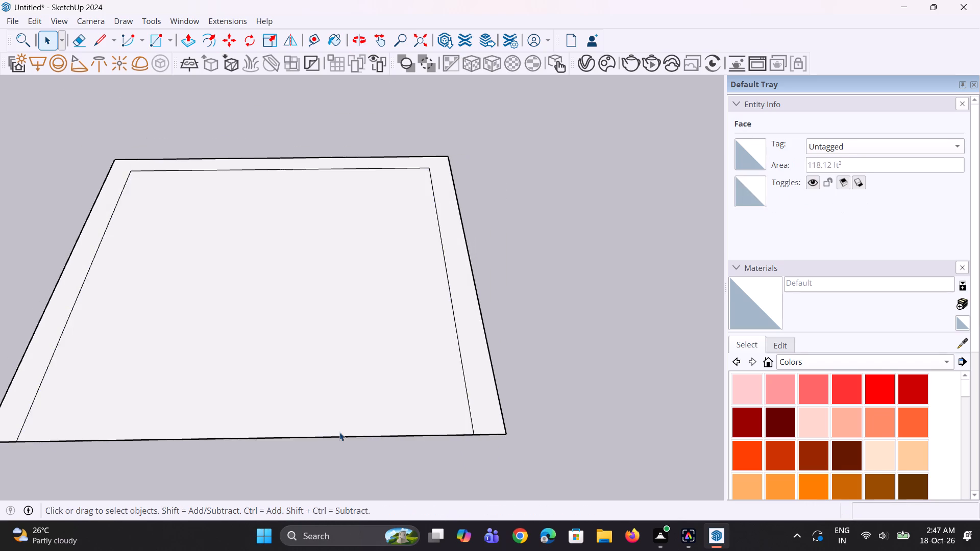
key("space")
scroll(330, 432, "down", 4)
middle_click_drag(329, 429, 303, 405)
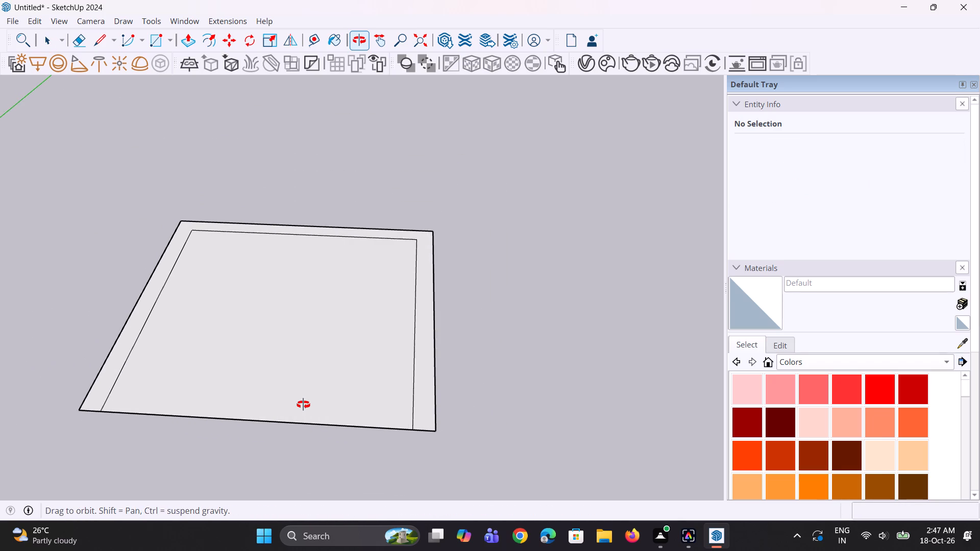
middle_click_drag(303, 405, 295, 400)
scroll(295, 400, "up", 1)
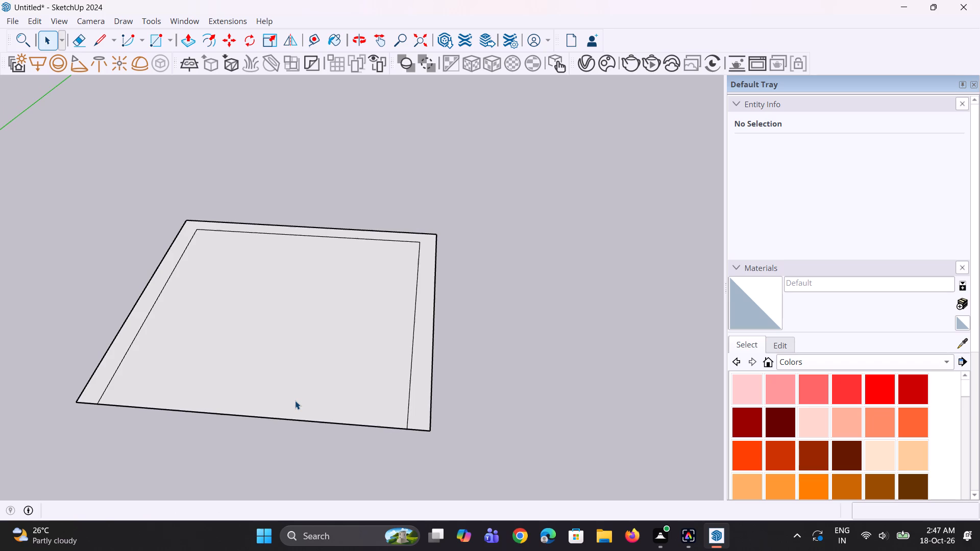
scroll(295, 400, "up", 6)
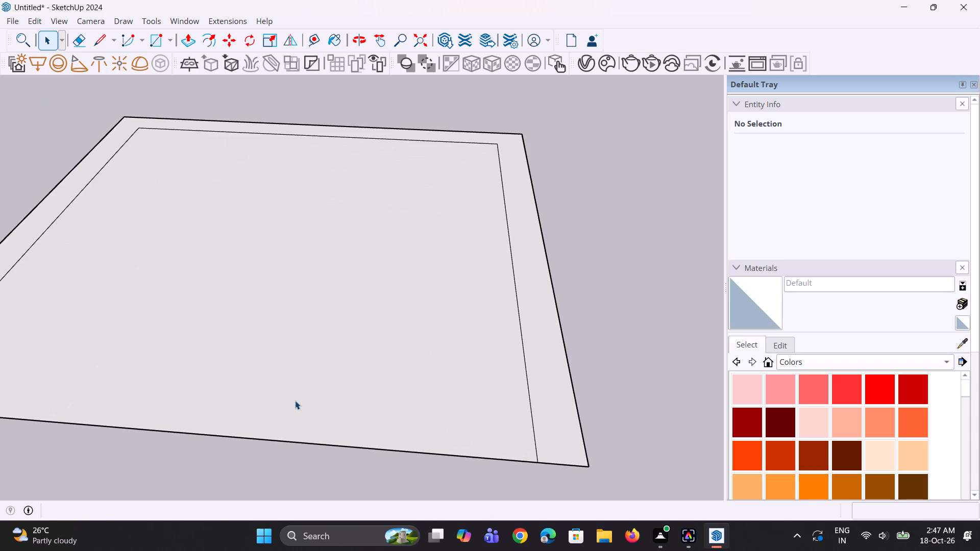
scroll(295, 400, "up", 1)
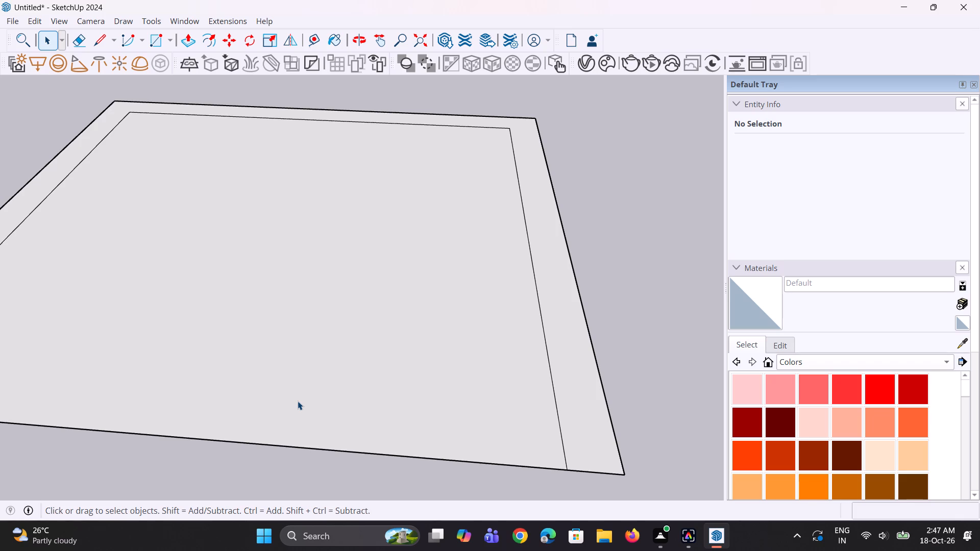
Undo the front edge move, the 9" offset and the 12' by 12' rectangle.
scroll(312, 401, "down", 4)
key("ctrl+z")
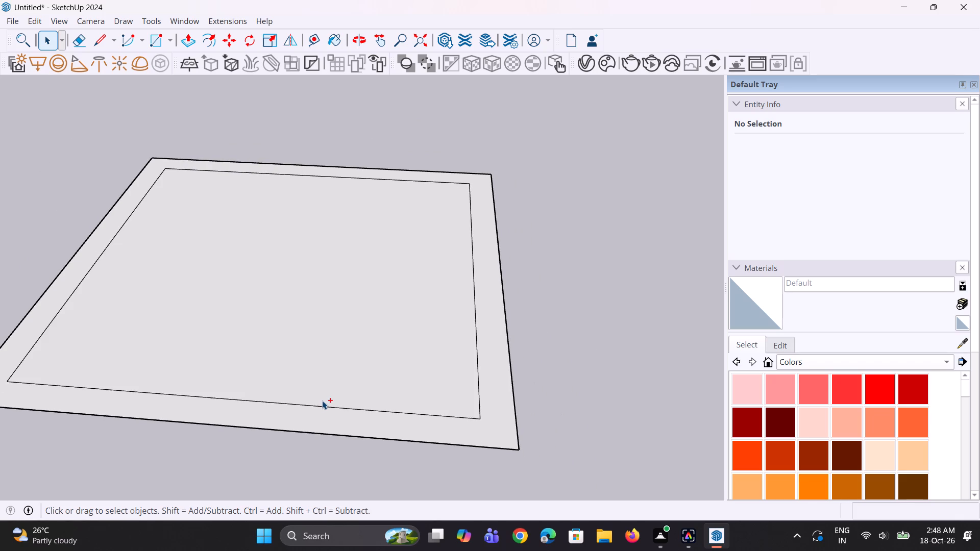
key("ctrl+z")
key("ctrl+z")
Draw a 17' by 18' rectangle on the ground plane near the origin.
middle_click_drag(342, 404, 352, 432)
scroll(426, 311, "down", 5)
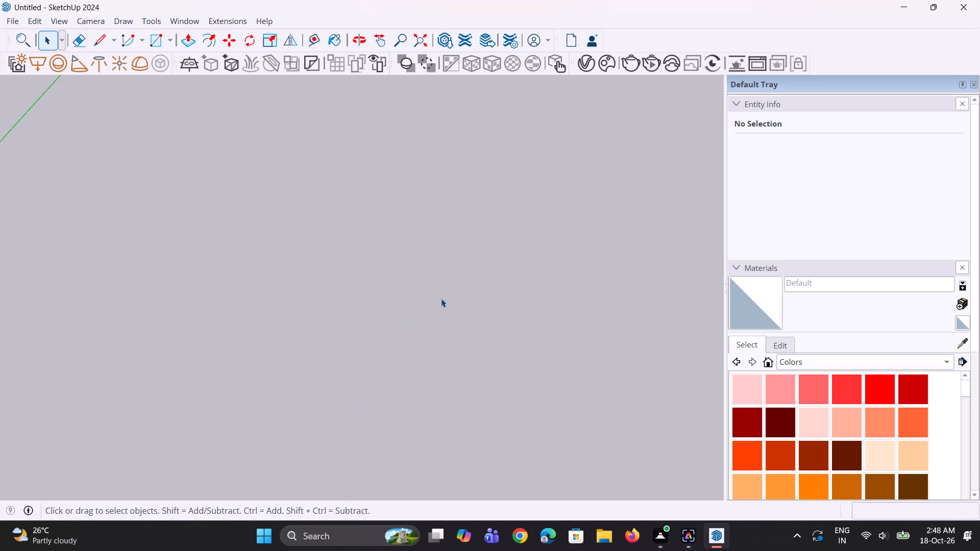
scroll(431, 299, "down", 20)
scroll(431, 299, "down", 4)
scroll(274, 263, "down", 5)
middle_click_drag(337, 376, 336, 390)
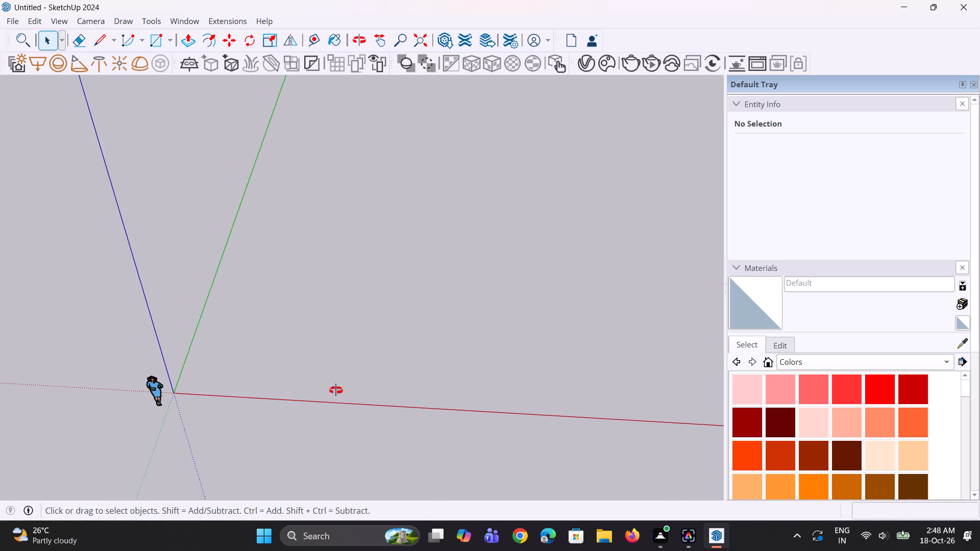
middle_click_drag(336, 390, 286, 389)
scroll(299, 402, "up", 1)
scroll(249, 356, "up", 7)
key("r")
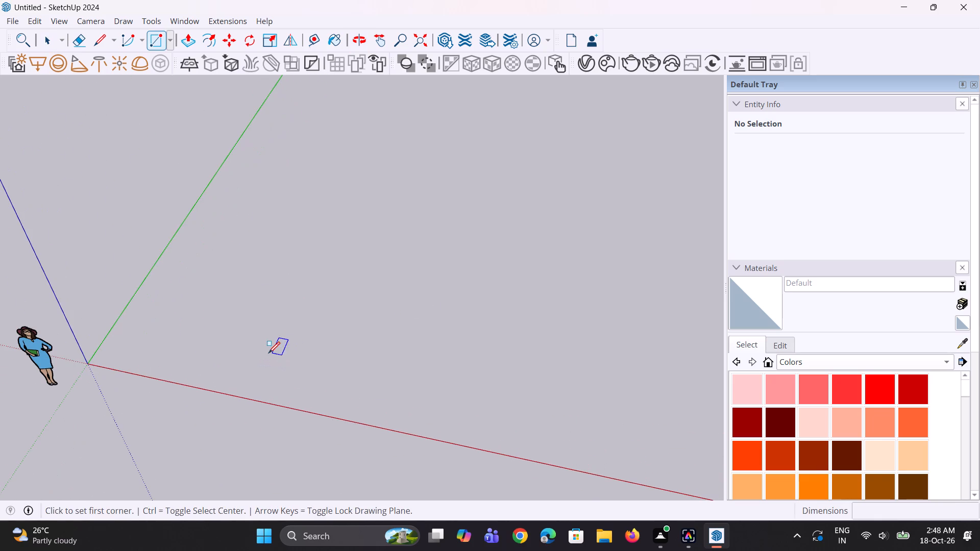
left_click(268, 353)
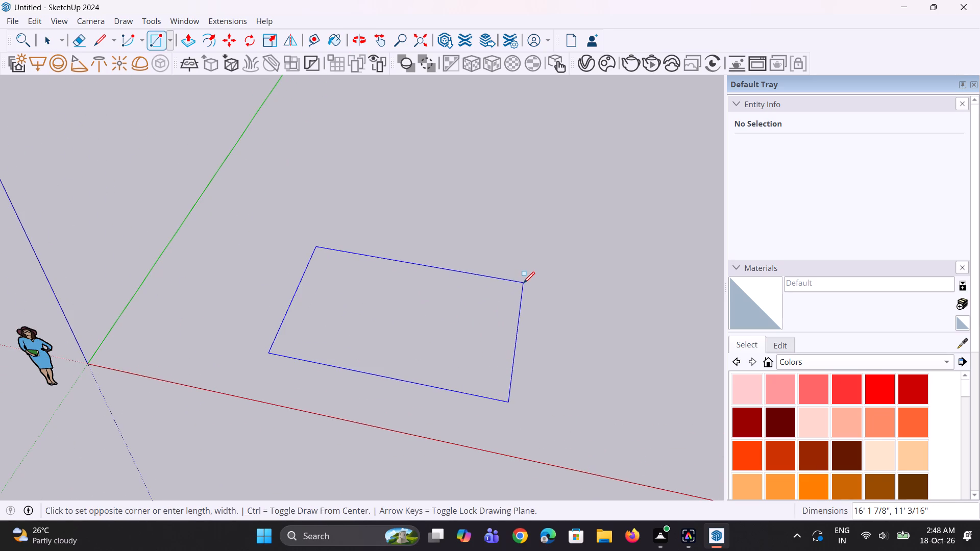
key("1")
type("7',18'")
key("Return")
middle_click_drag(397, 314, 483, 354)
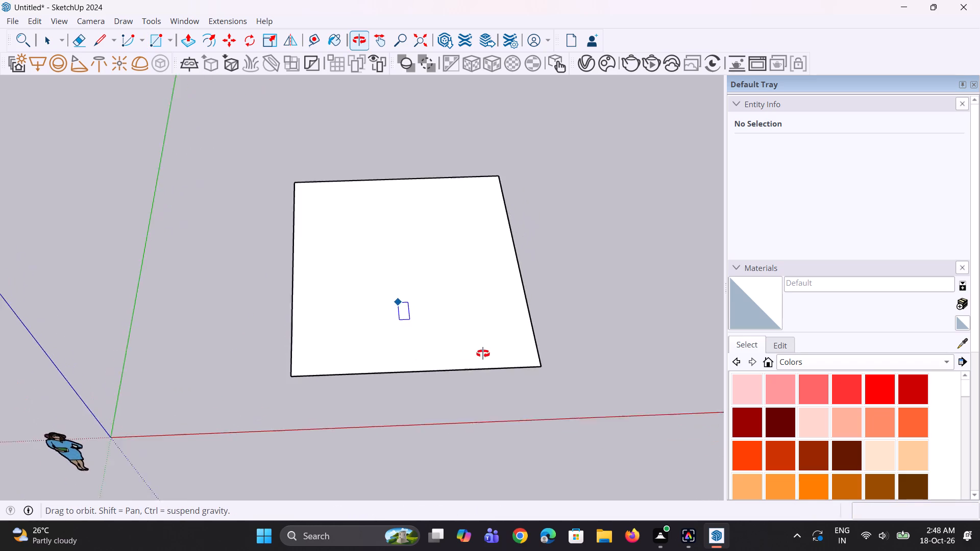
middle_click_drag(483, 354, 384, 365)
key("space")
Offset the 17' by 18' rectangle's outline 9" inward to form the wall-thickness border.
scroll(414, 376, "up", 3)
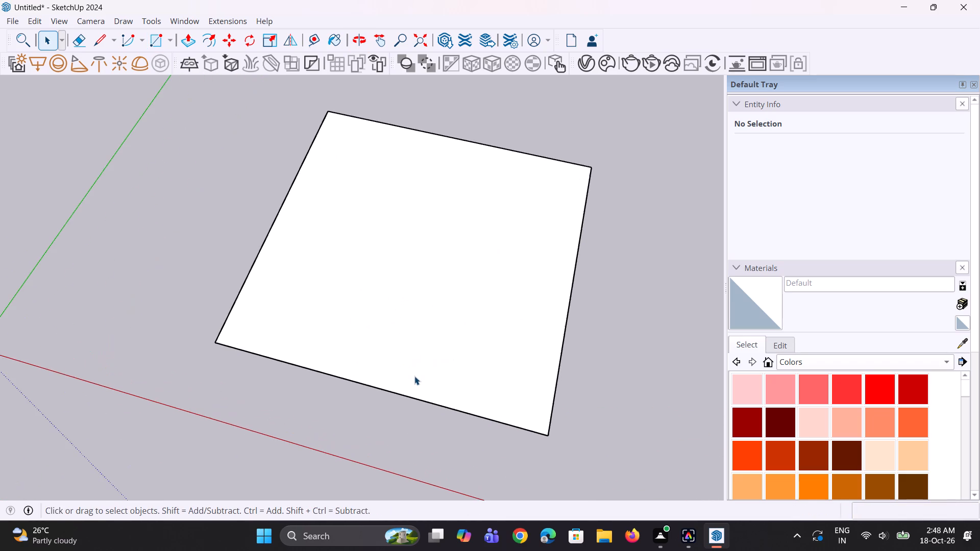
key("f")
left_click(411, 369)
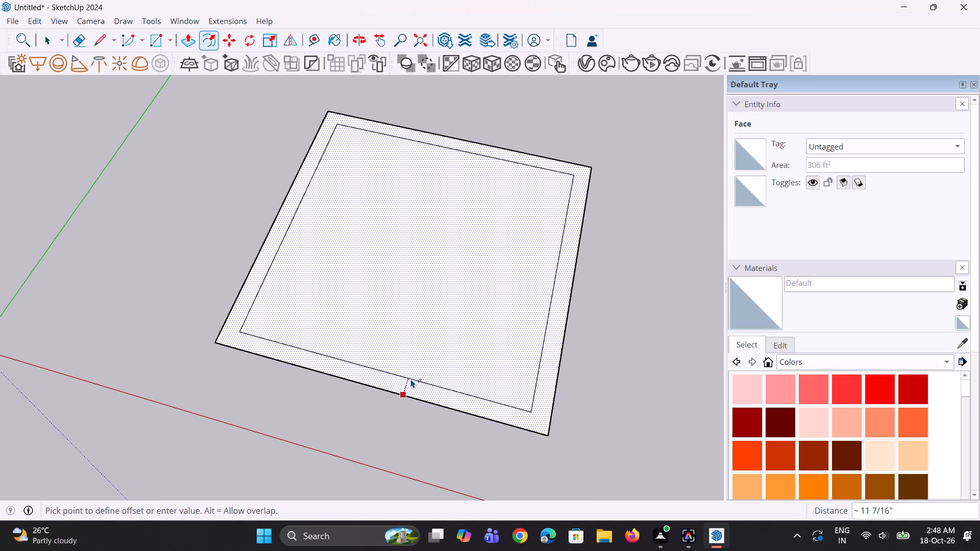
type("9\"")
key("Return")
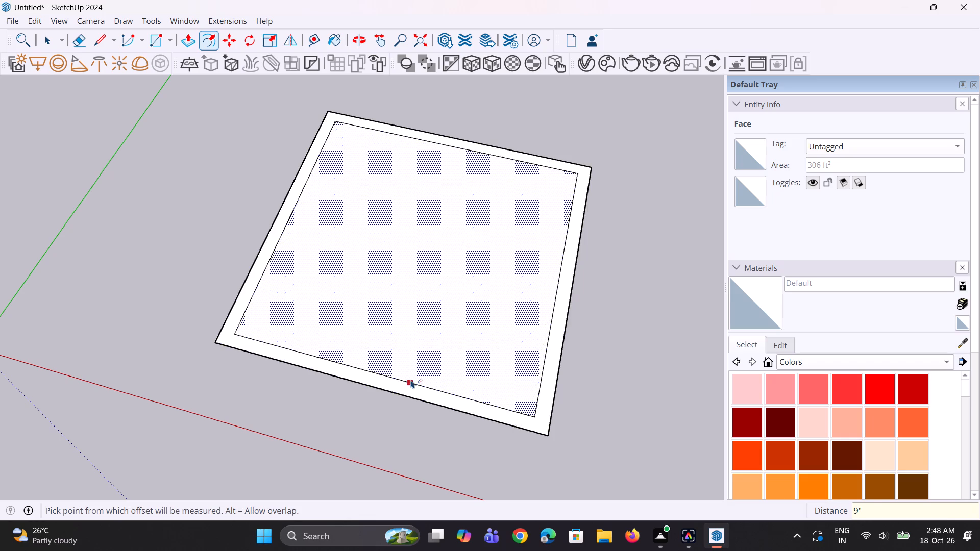
key("space")
scroll(406, 385, "up", 1)
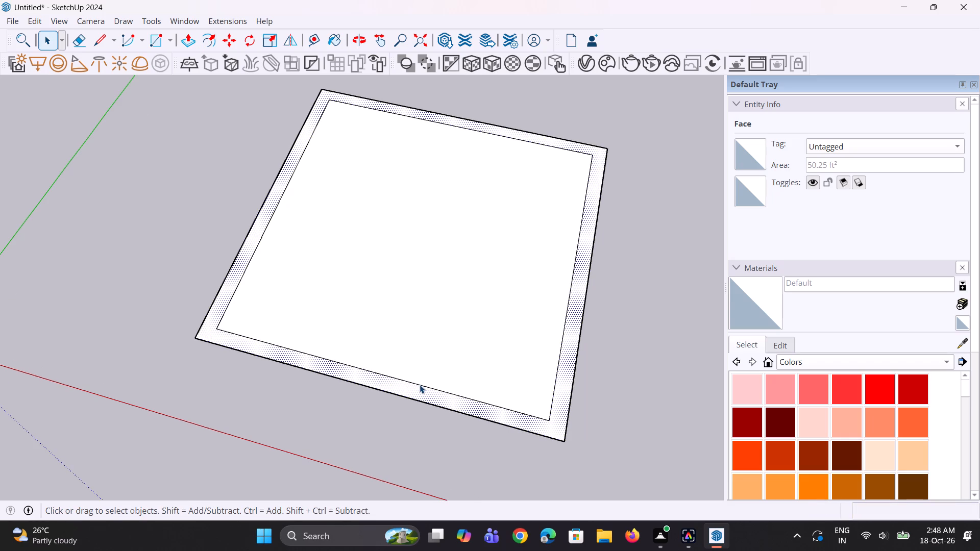
Move the inner outline's 16' 6" edge farthest from the origin 9" outward onto the outer outline's edge.
scroll(420, 385, "down", 3)
middle_click_drag(437, 388, 337, 384)
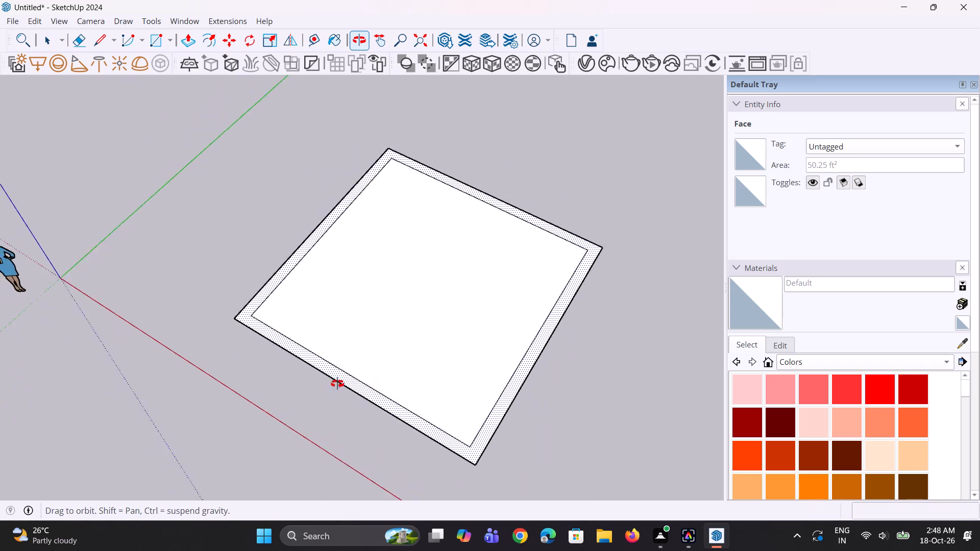
middle_click_drag(337, 384, 248, 366)
scroll(265, 341, "down", 5)
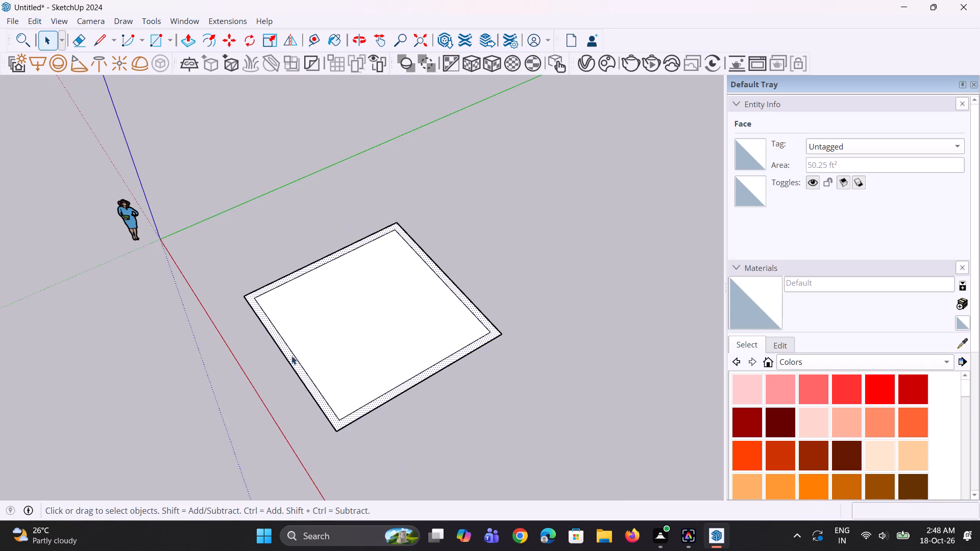
middle_click(308, 377)
scroll(308, 377, "up", 1)
scroll(373, 403, "up", 4)
left_click(376, 405)
scroll(332, 361, "down", 2)
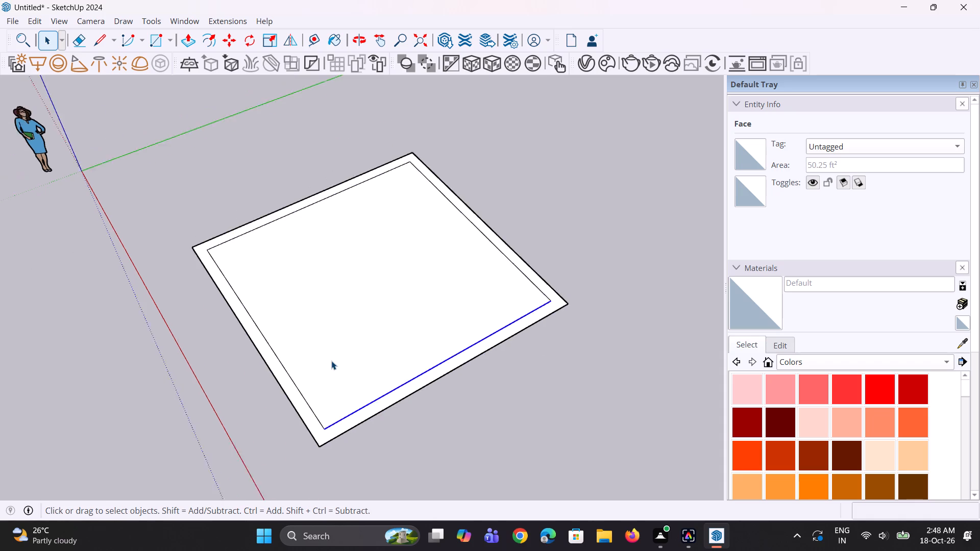
scroll(331, 361, "down", 8)
scroll(338, 398, "up", 11)
key("m")
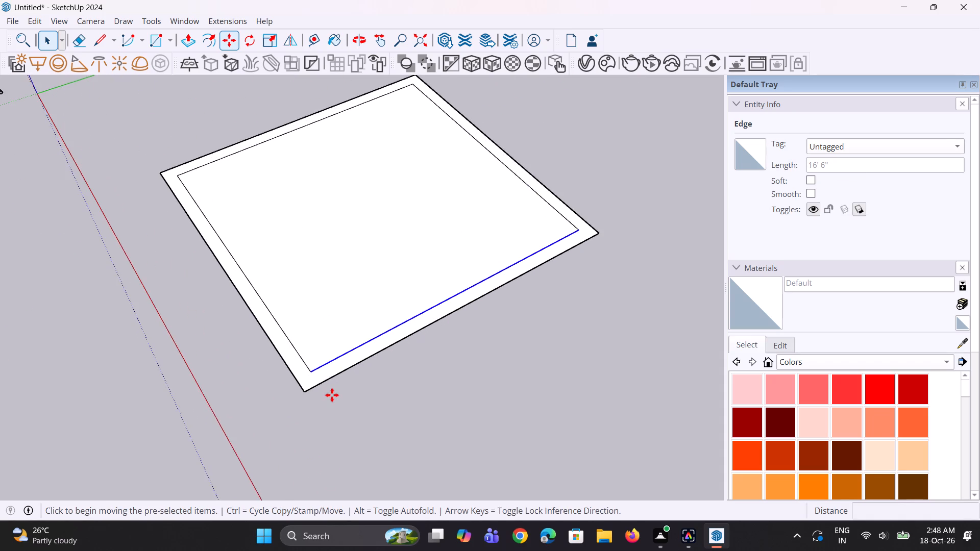
scroll(330, 390, "up", 2)
left_click(309, 369)
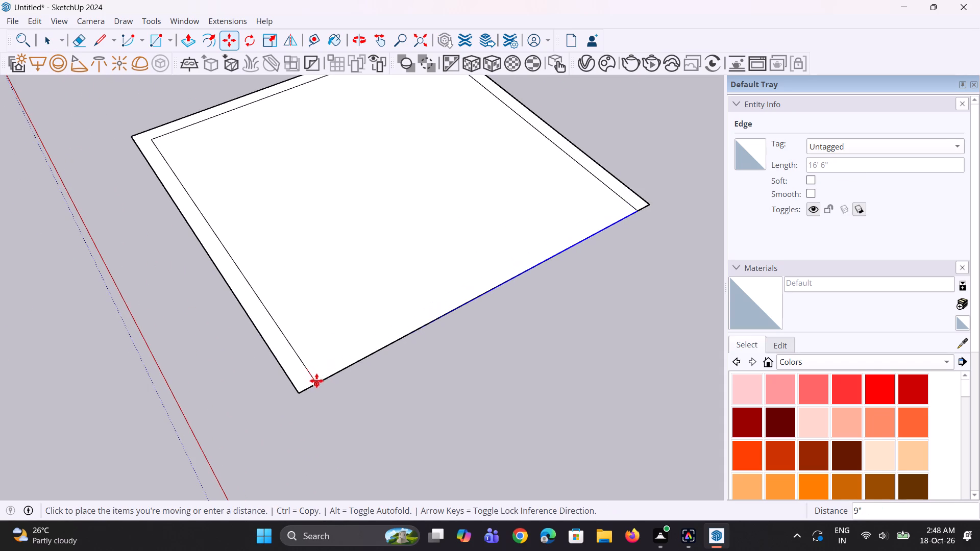
left_click(317, 381)
Erase the front edge between the two side borders, leaving only the U-shaped wall outline.
middle_click_drag(357, 406, 344, 399)
key("e")
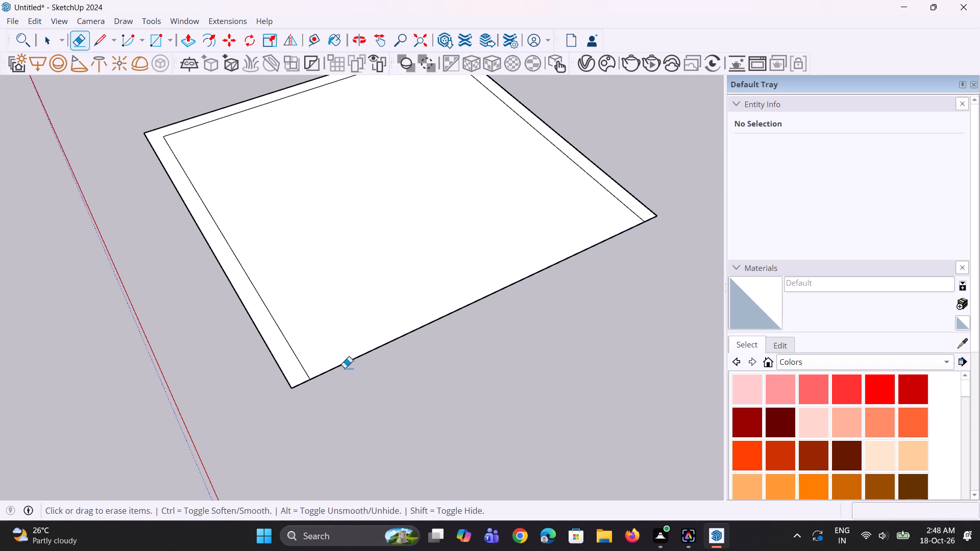
left_click(345, 365)
Push/Pull the U-shaped wall outline up 12' to raise the three walls.
scroll(303, 391, "down", 5)
key("p")
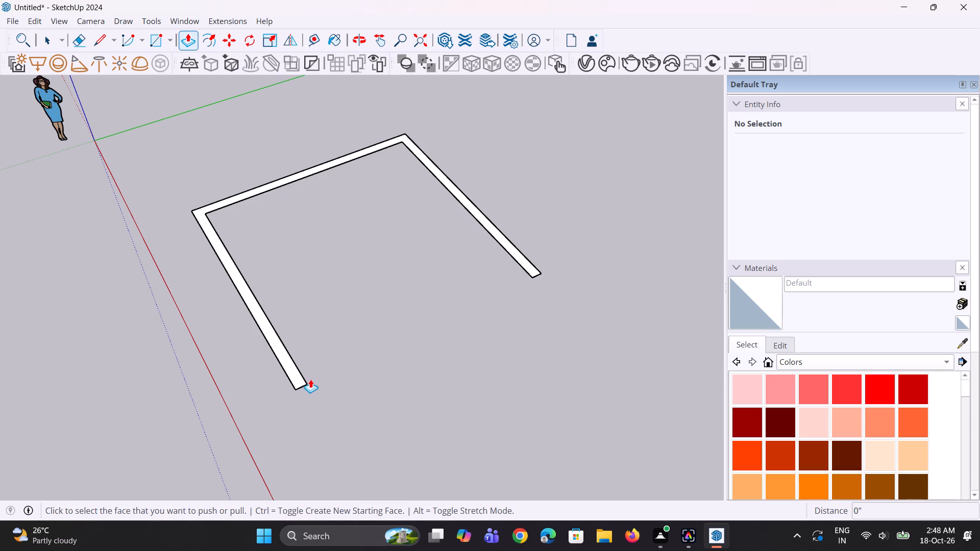
left_click(301, 374)
type("12'")
key("Return")
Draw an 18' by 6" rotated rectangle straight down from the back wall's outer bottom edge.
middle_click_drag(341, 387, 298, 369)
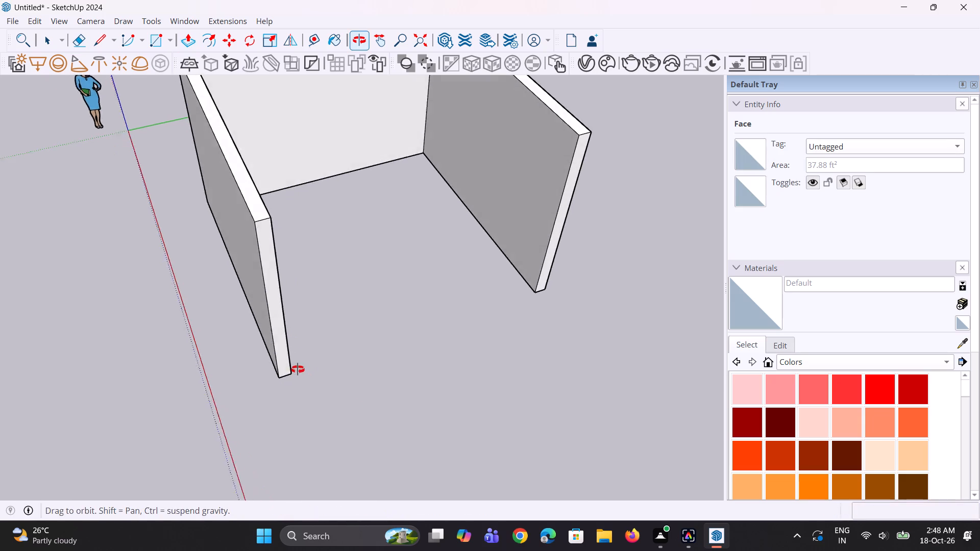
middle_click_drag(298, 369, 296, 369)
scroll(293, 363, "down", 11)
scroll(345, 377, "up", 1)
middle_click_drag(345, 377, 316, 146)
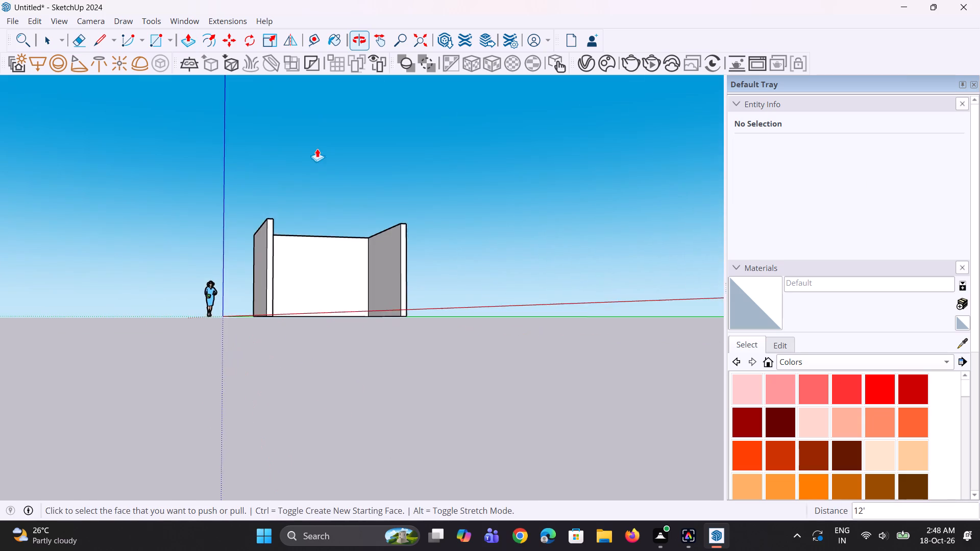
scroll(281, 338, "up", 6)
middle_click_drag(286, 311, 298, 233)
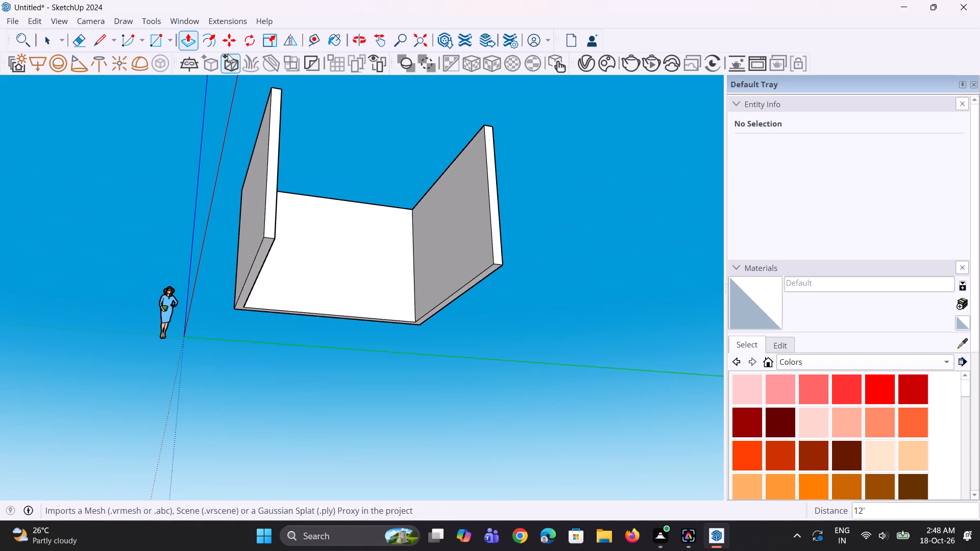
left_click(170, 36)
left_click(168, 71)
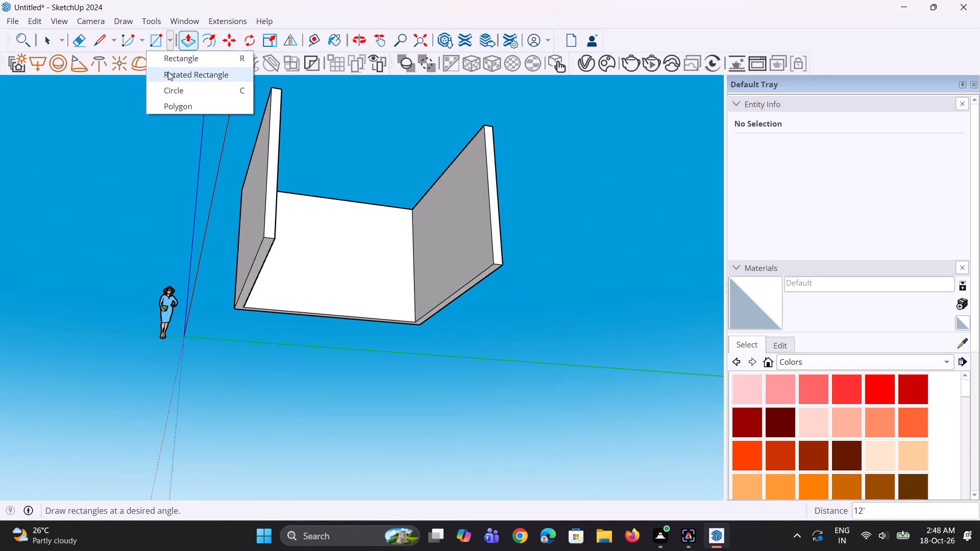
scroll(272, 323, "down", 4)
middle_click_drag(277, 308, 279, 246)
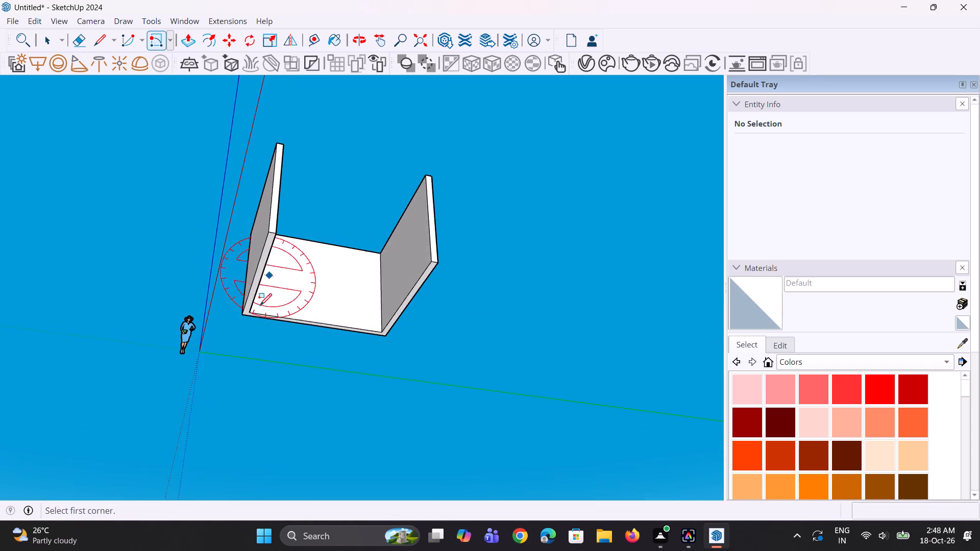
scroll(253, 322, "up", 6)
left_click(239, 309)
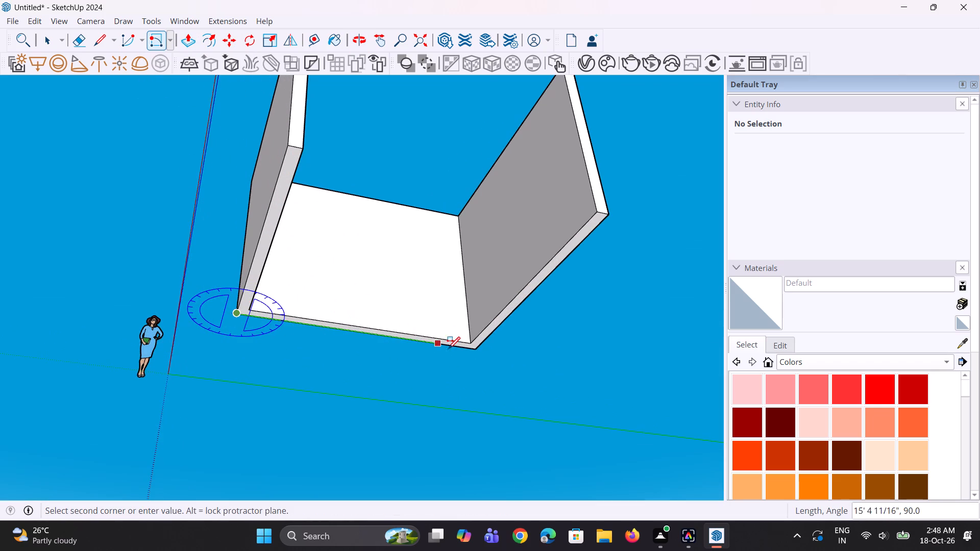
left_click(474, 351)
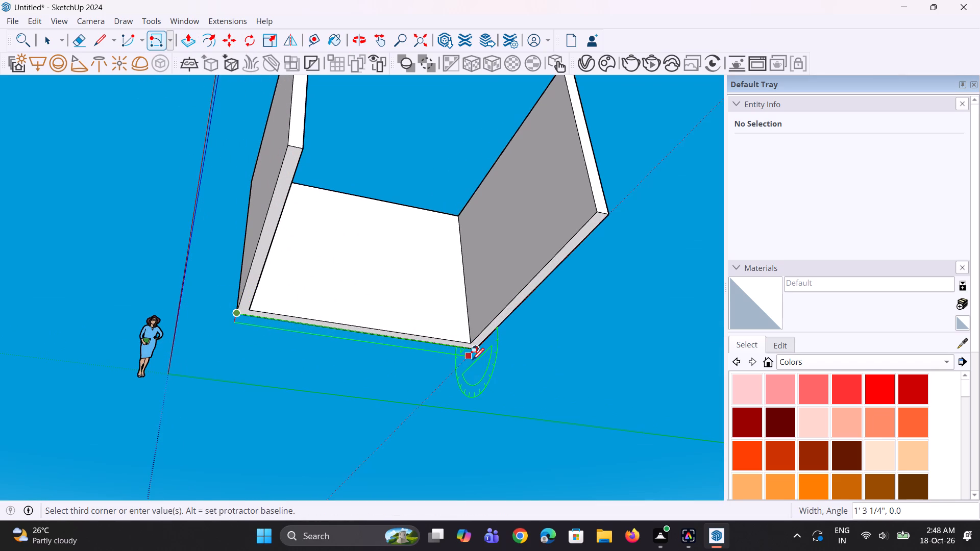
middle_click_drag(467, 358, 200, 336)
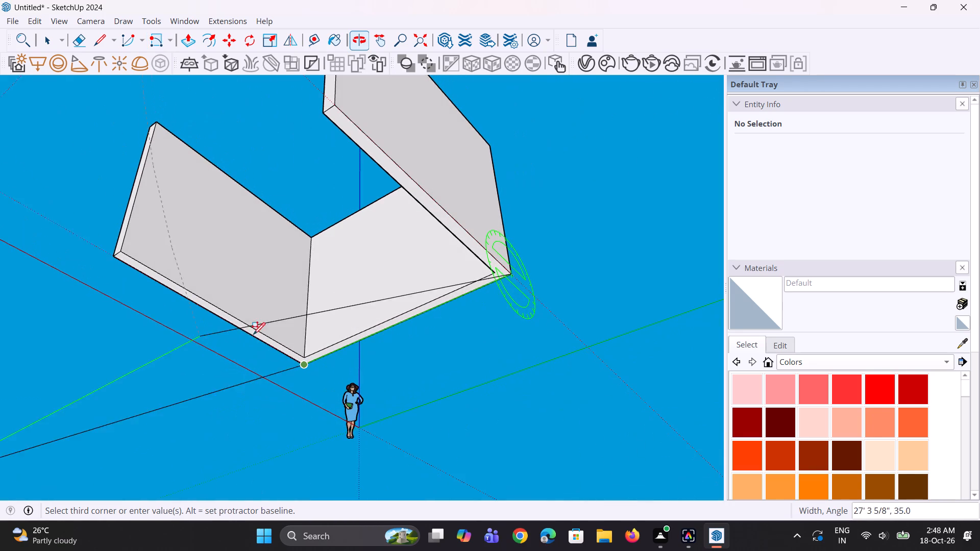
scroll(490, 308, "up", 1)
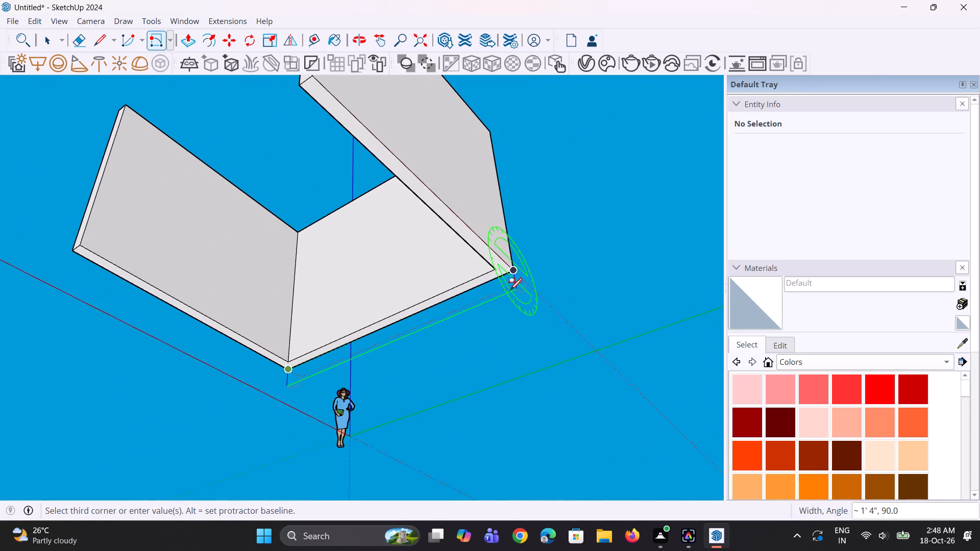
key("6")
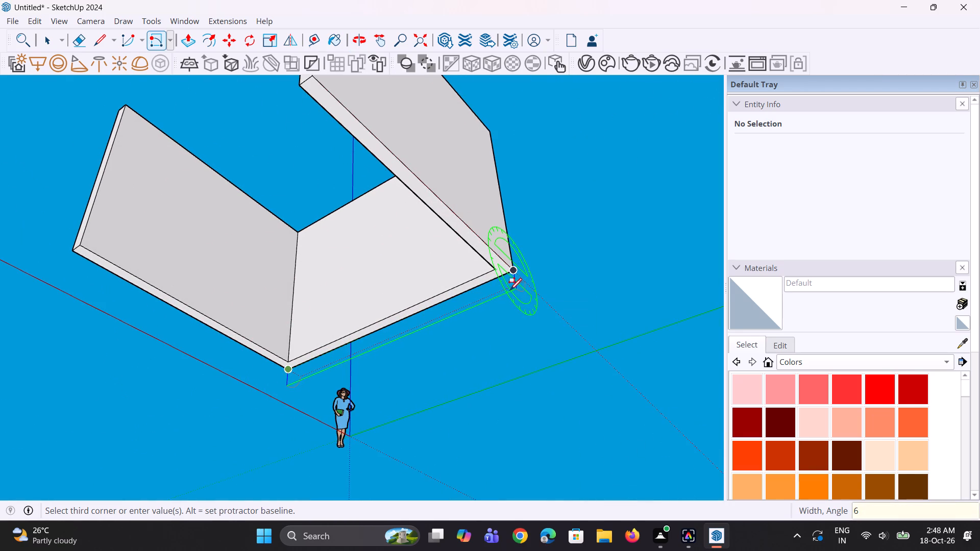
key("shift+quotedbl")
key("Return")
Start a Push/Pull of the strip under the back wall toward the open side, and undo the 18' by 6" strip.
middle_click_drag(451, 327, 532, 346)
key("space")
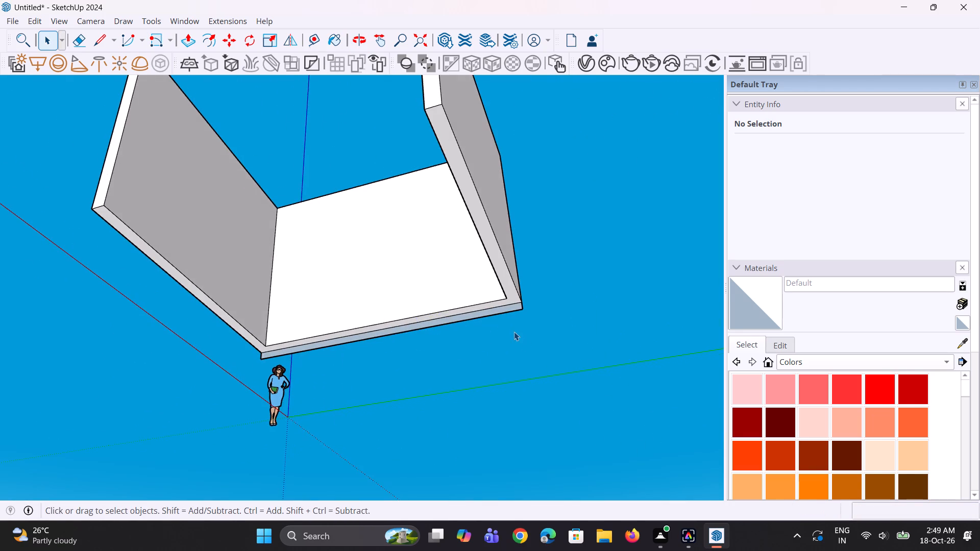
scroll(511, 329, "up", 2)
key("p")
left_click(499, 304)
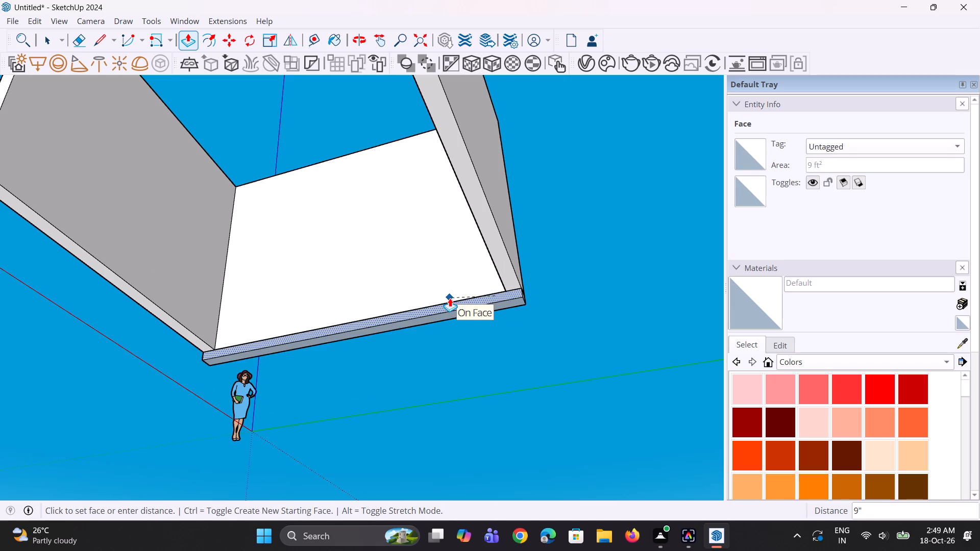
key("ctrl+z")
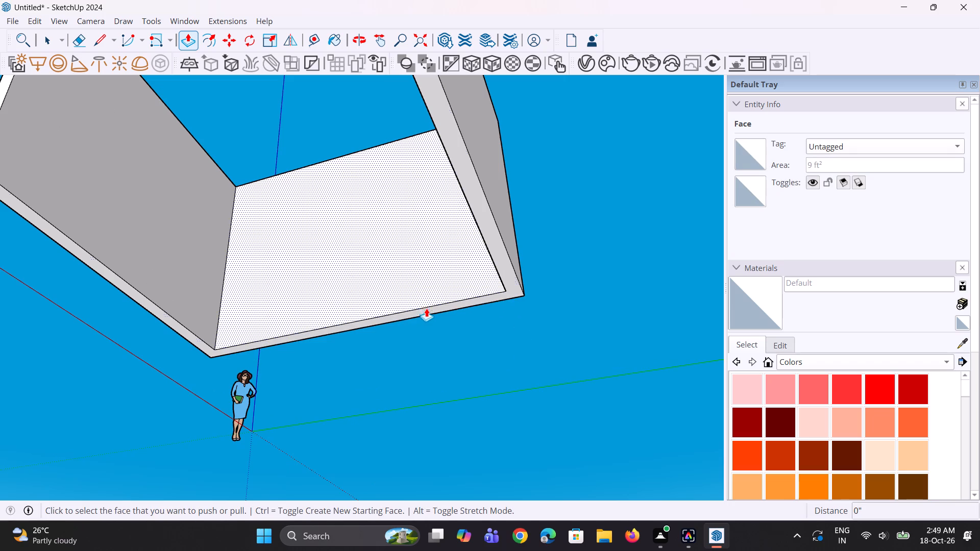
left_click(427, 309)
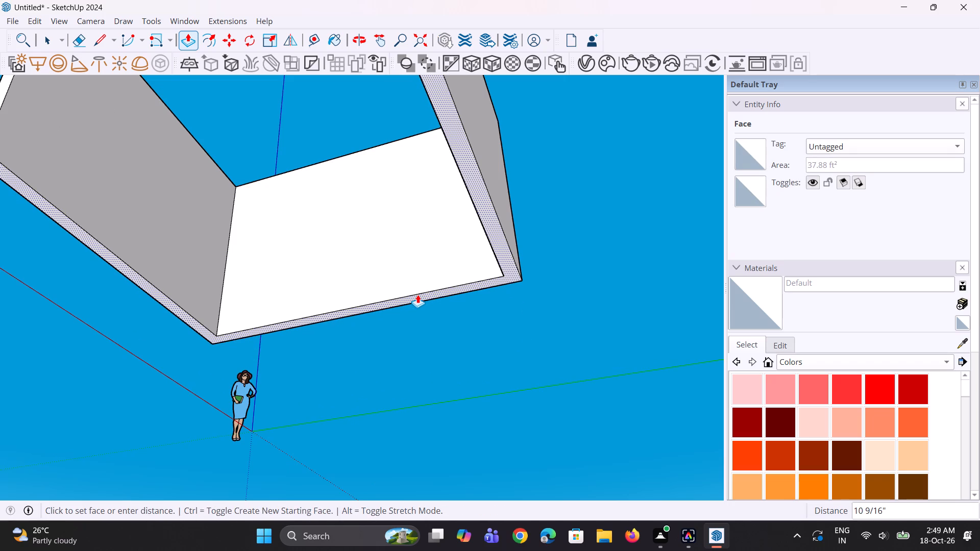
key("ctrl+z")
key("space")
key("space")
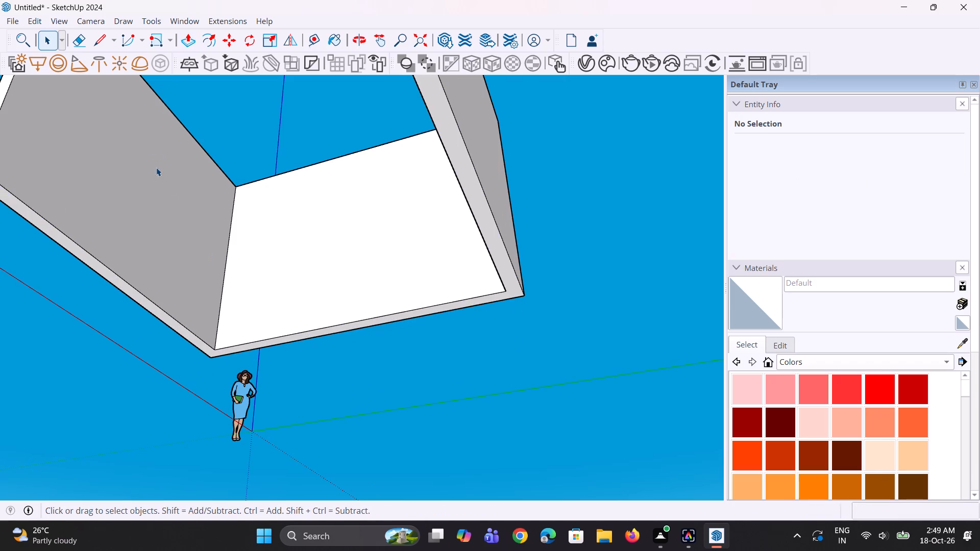
Draw an 18' by 6" rotated rectangle vertically downward from the back wall's outer bottom edge.
left_click(170, 40)
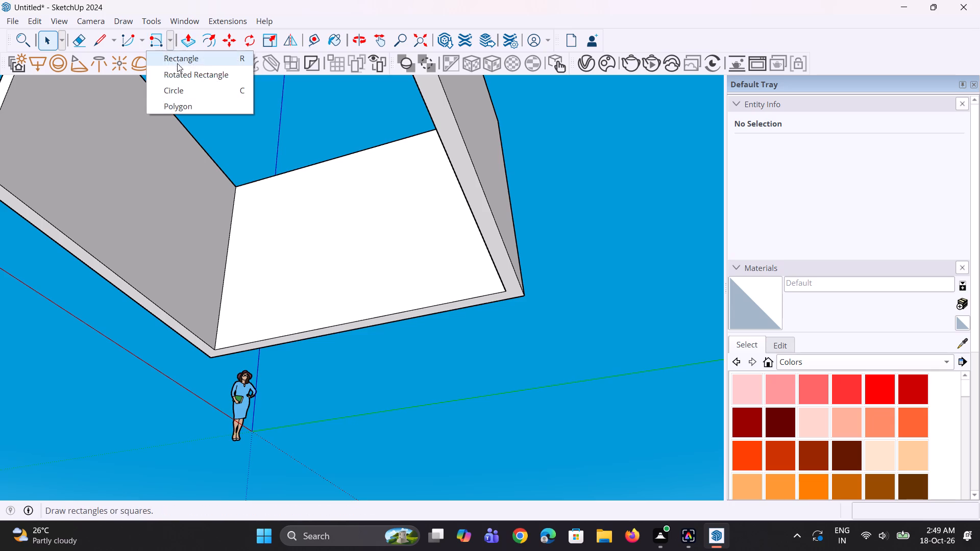
left_click(179, 73)
scroll(247, 342, "up", 2)
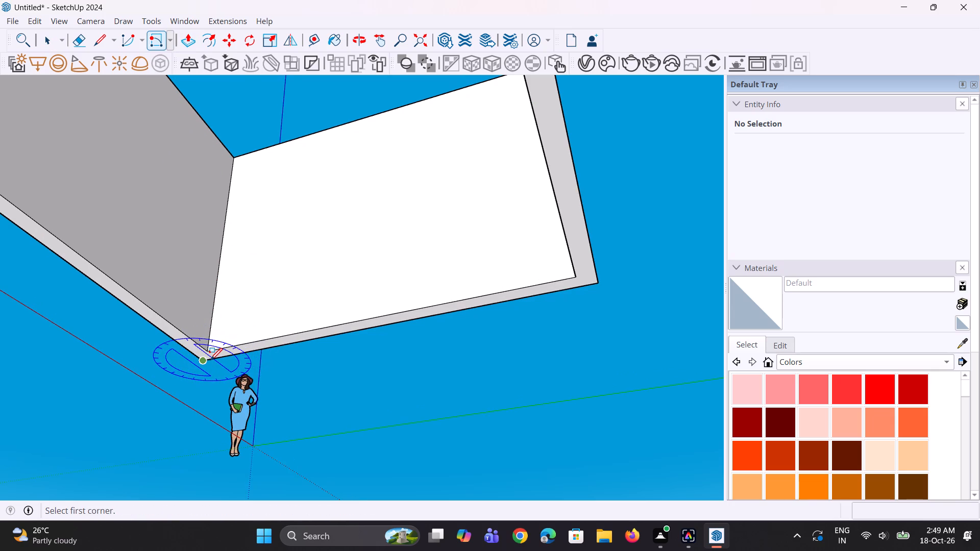
left_click(209, 360)
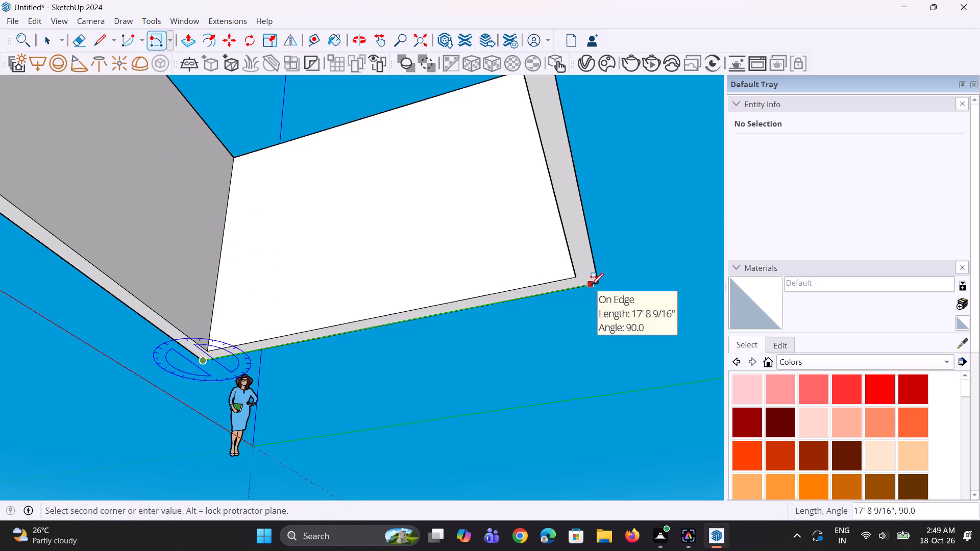
left_click(596, 283)
middle_click_drag(597, 300, 518, 299)
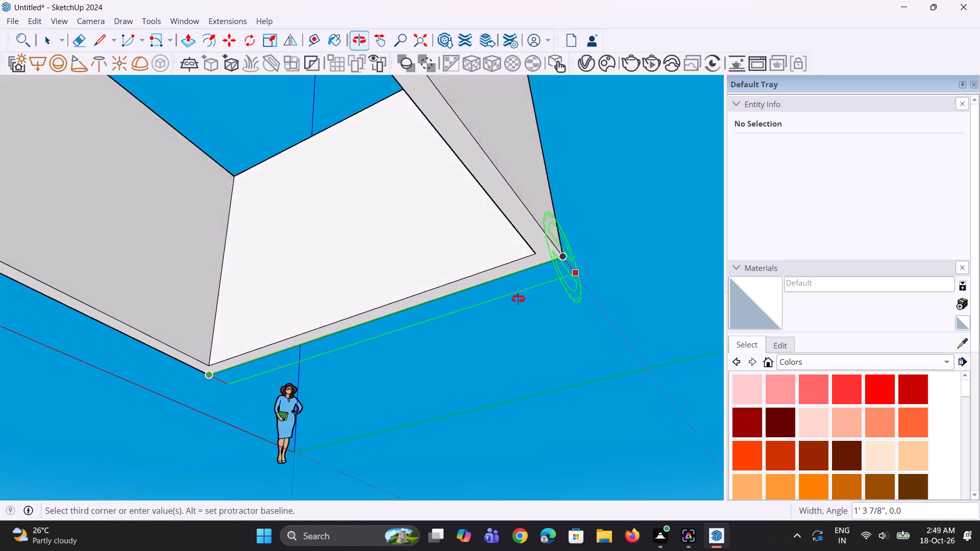
middle_click_drag(518, 299, 513, 299)
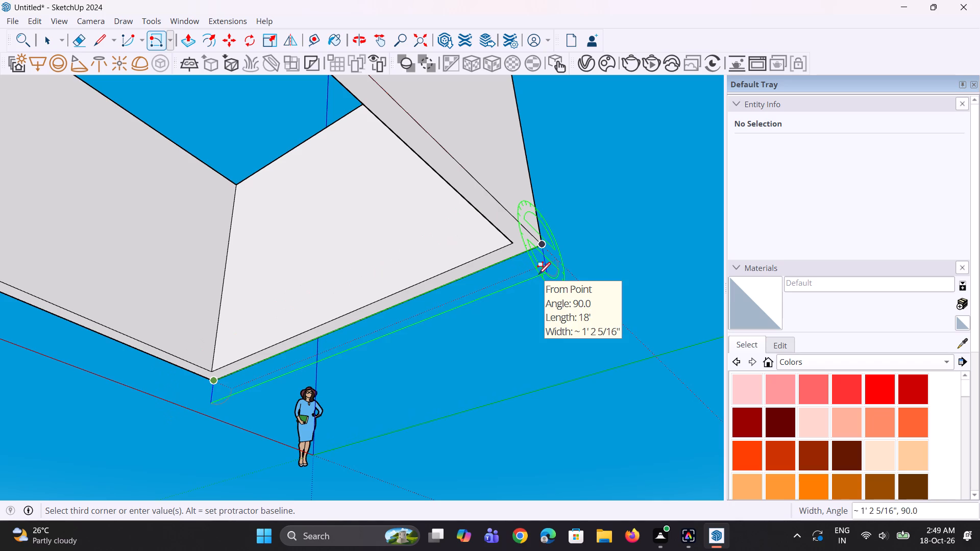
type("6\"")
key("Return")
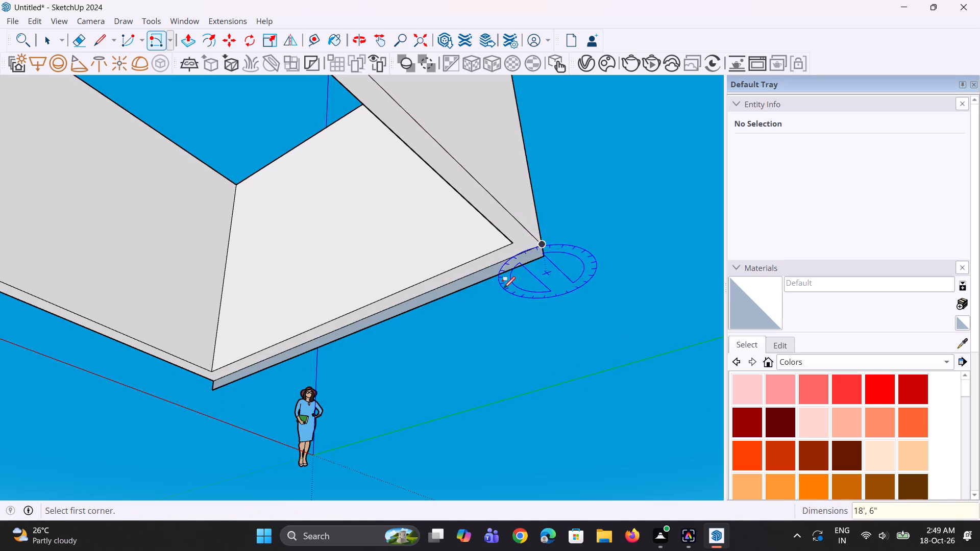
Push/Pull the 6" strip beneath the walls to the side walls' open front ends to form the floor slab.
middle_click_drag(470, 297, 515, 291)
key("space")
key("p")
left_click(506, 280)
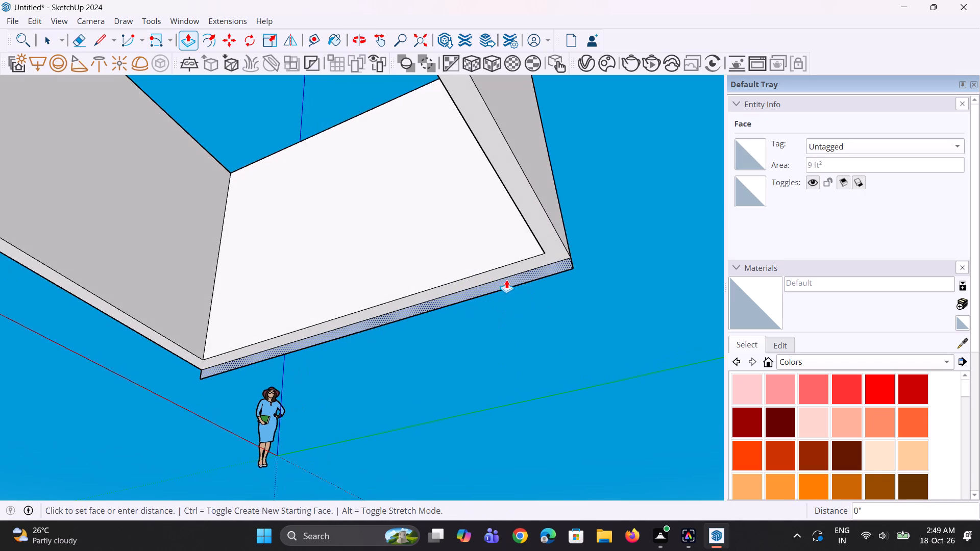
scroll(460, 268, "down", 6)
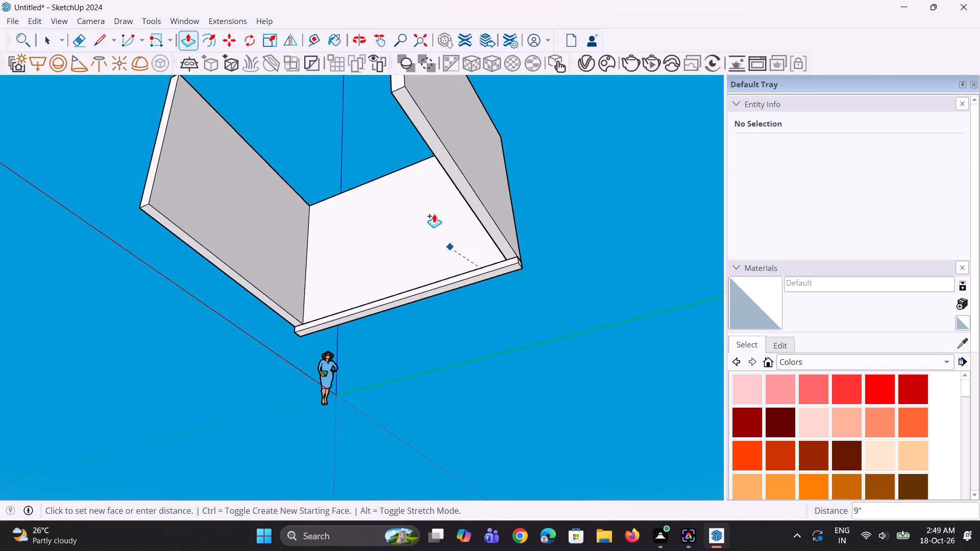
left_click(391, 91)
Examine the three-walled room and its floor slab from below, from the open front and toward the interior.
middle_click_drag(401, 128, 456, 289)
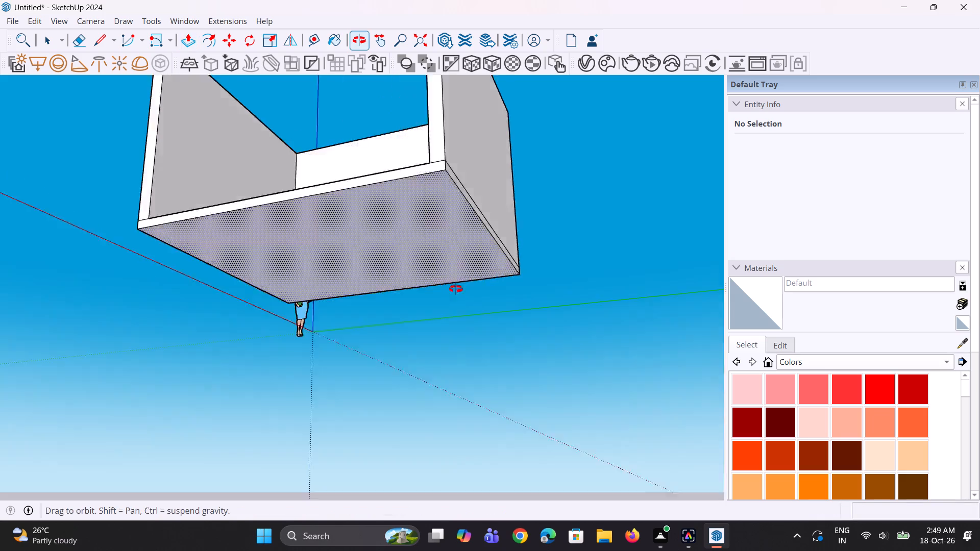
middle_click_drag(456, 289, 477, 348)
scroll(477, 348, "down", 5)
middle_click_drag(397, 302, 435, 340)
key("space")
key("space")
scroll(437, 332, "up", 3)
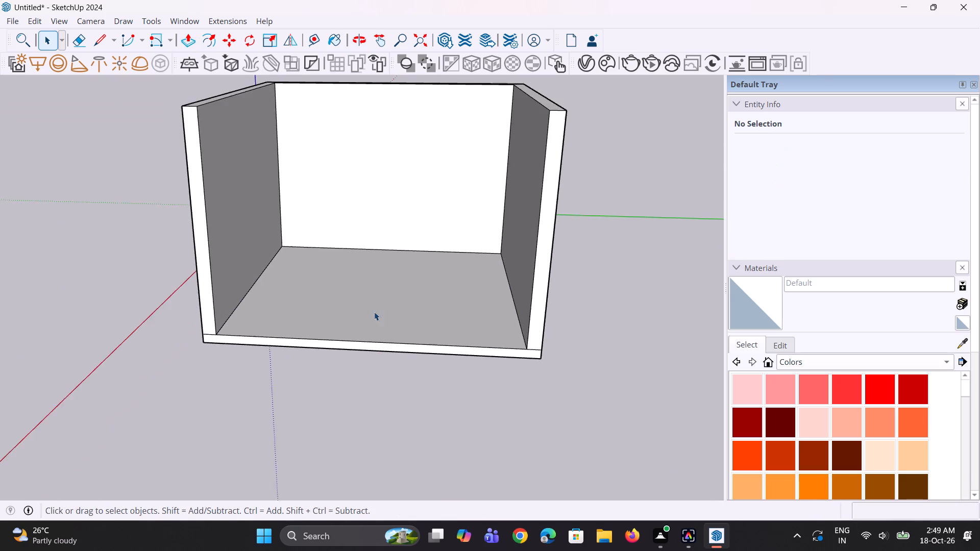
scroll(374, 312, "up", 2)
middle_click_drag(373, 321, 447, 344)
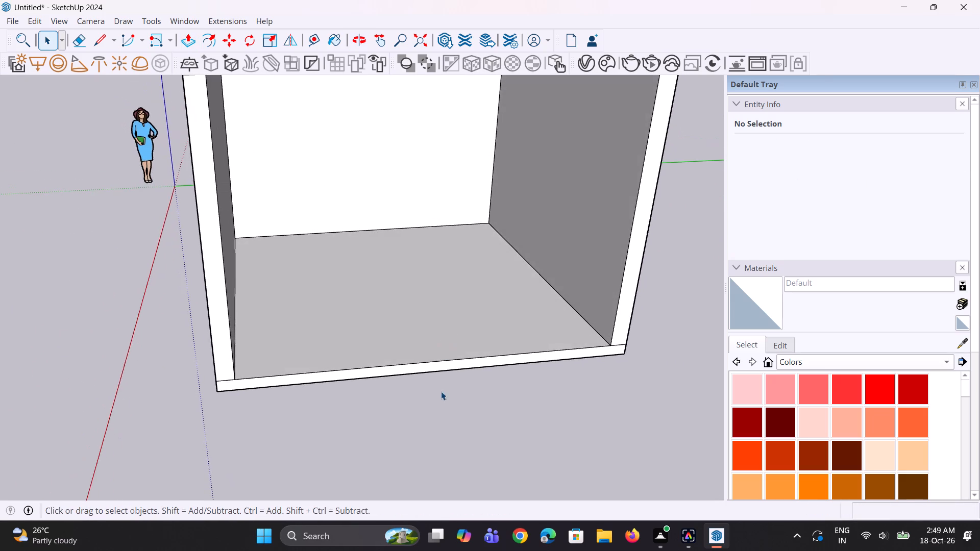
scroll(427, 433, "down", 5)
scroll(405, 394, "down", 4)
middle_click_drag(400, 359, 383, 336)
scroll(333, 288, "up", 3)
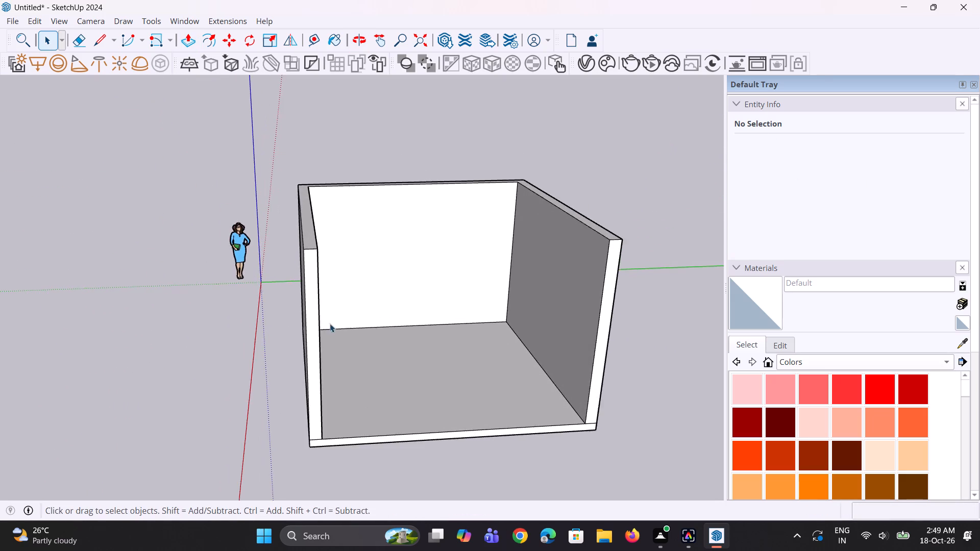
scroll(330, 323, "up", 3)
middle_click_drag(333, 346, 294, 351)
scroll(294, 351, "up", 1)
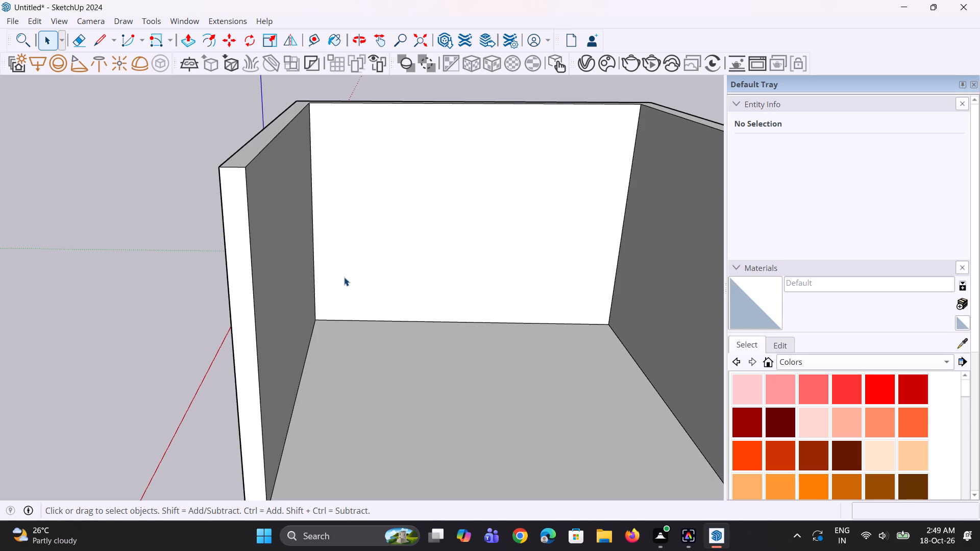
Examine the three-walled room from the open front and from its outer front corner toward the interior.
middle_click_drag(342, 299, 334, 294)
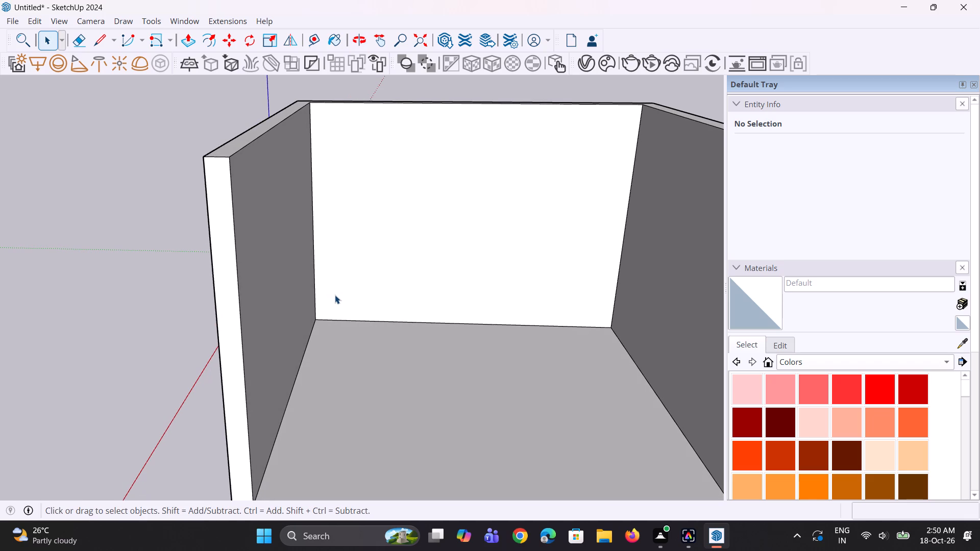
scroll(335, 297, "down", 4)
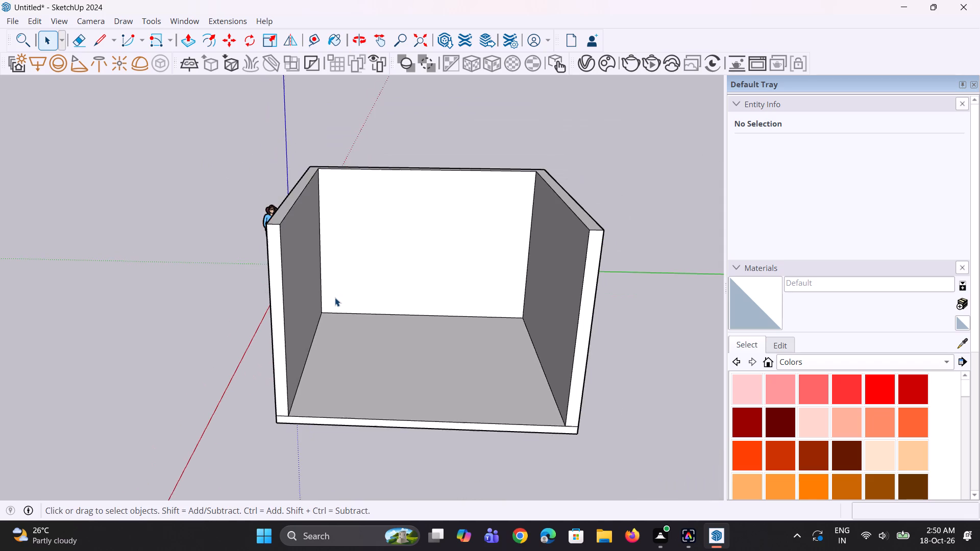
middle_click_drag(335, 297, 331, 284)
scroll(335, 292, "down", 3)
middle_click_drag(377, 296, 388, 298)
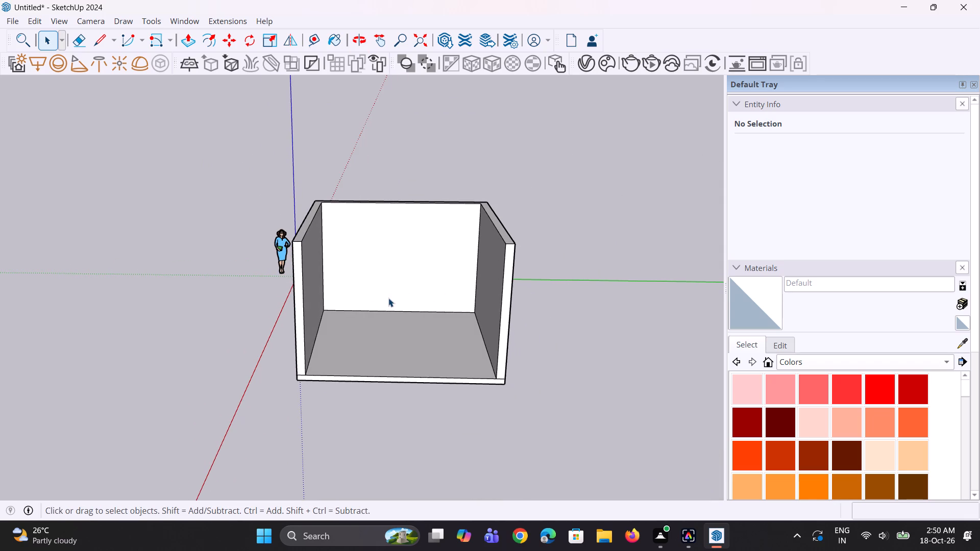
scroll(389, 298, "down", 3)
middle_click_drag(419, 307, 582, 311)
scroll(426, 304, "up", 5)
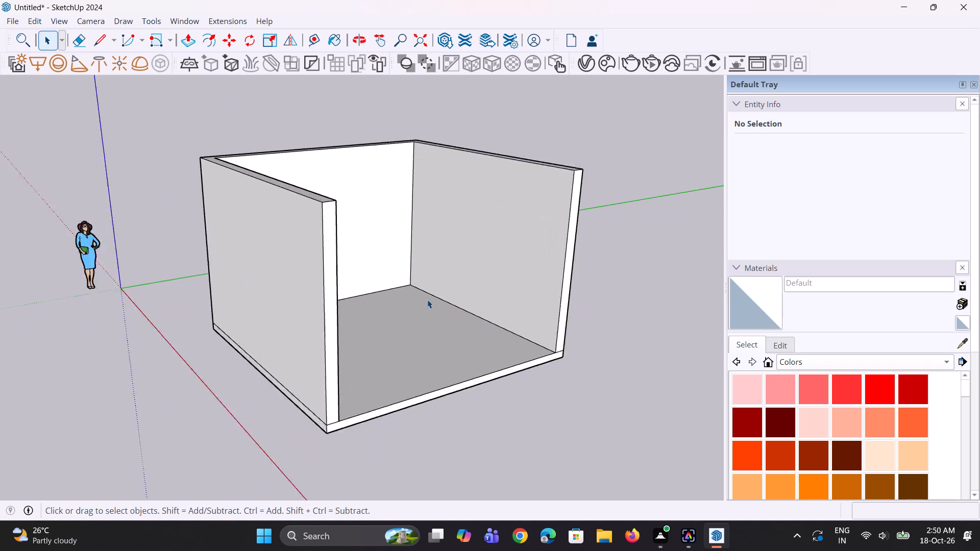
scroll(427, 299, "up", 2)
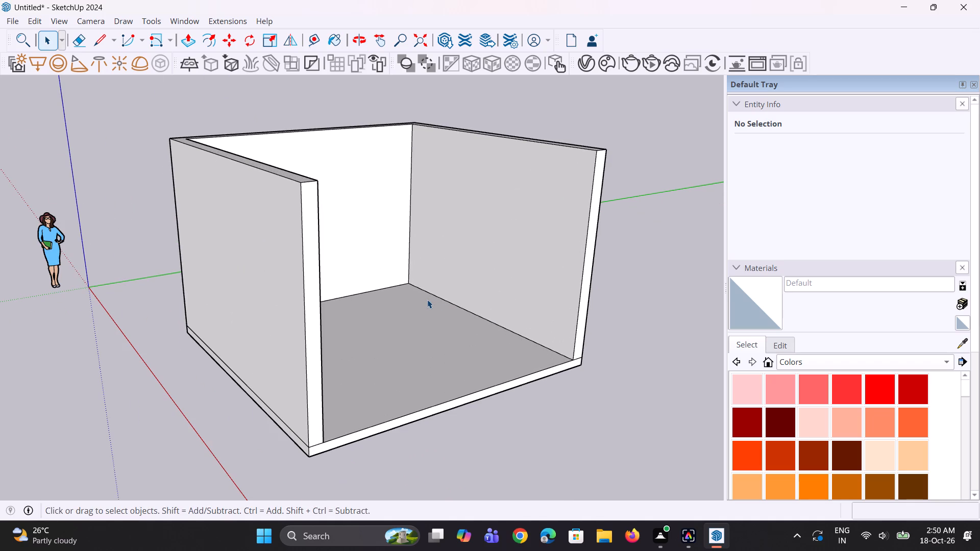
scroll(427, 299, "up", 2)
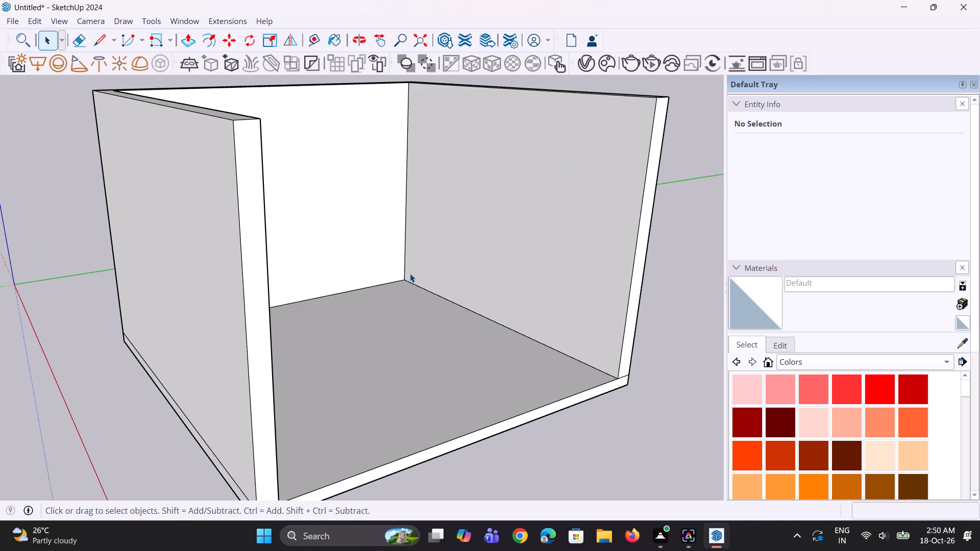
Copy the floor-level inner edge of the side wall farther from the origin 3" upward along the wall face.
left_click(407, 266)
scroll(403, 270, "up", 2)
left_click(403, 270)
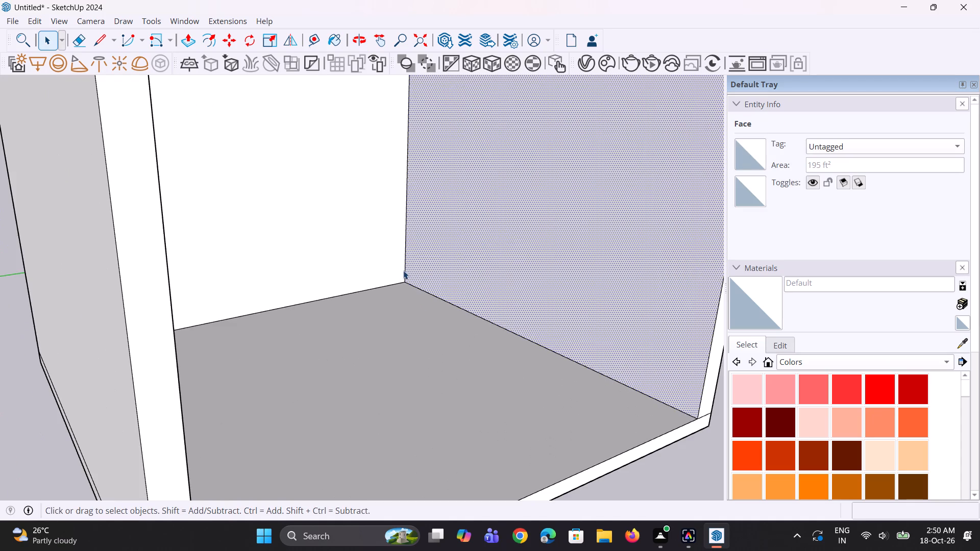
left_click(426, 290)
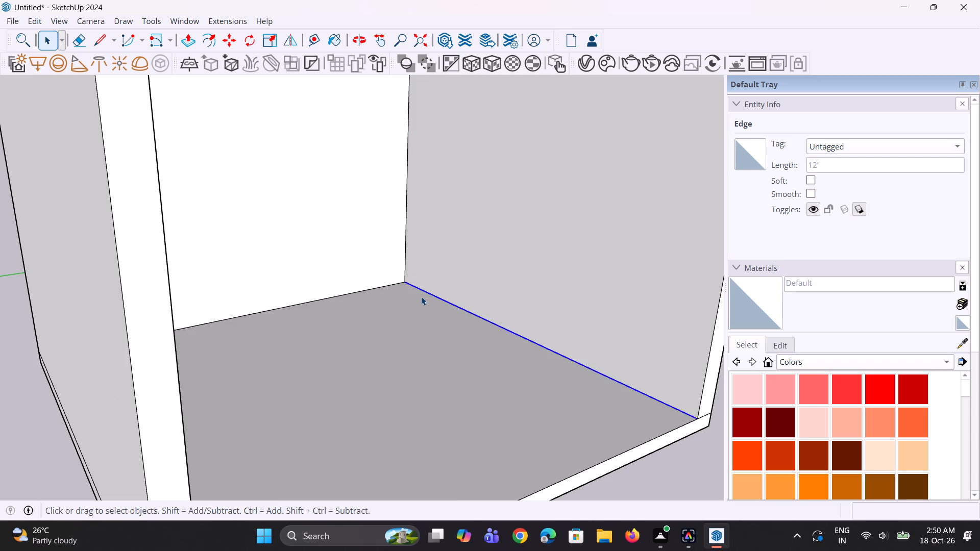
scroll(421, 296, "down", 3)
scroll(614, 393, "up", 3)
key("m")
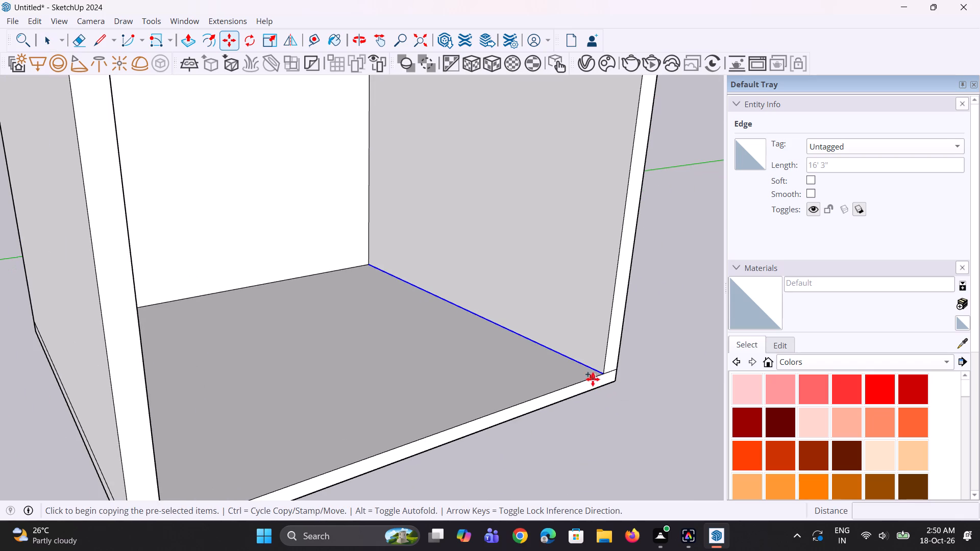
left_click(600, 373)
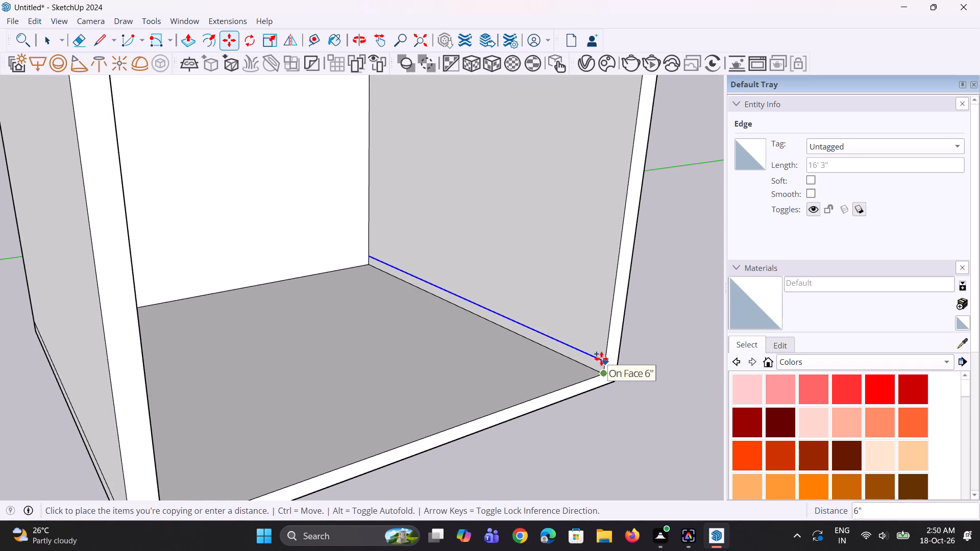
type("3\"")
key("Return")
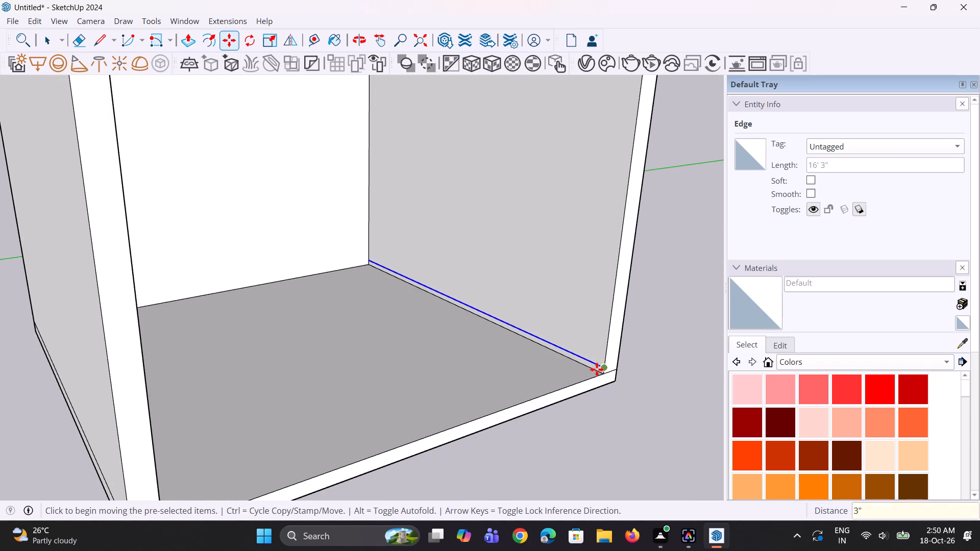
Copy the 3" high line on the same side wall 4' upward from its open-front end.
scroll(597, 369, "up", 1)
middle_click_drag(597, 369, 591, 363)
scroll(572, 364, "up", 2)
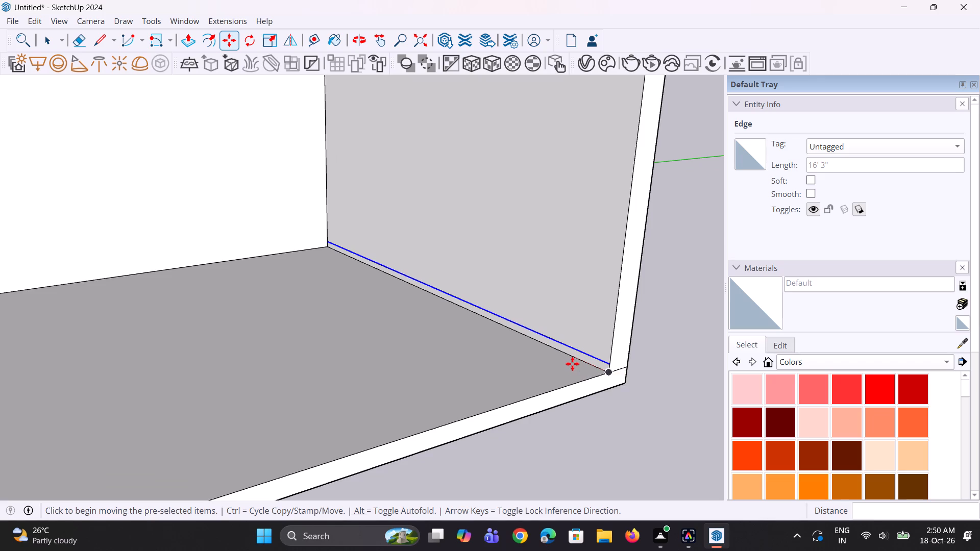
key("m")
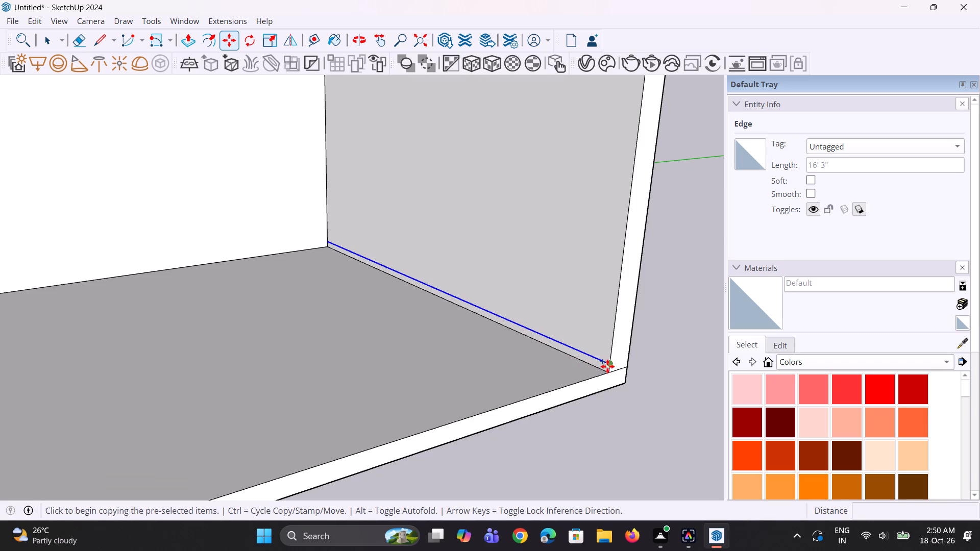
left_click(607, 366)
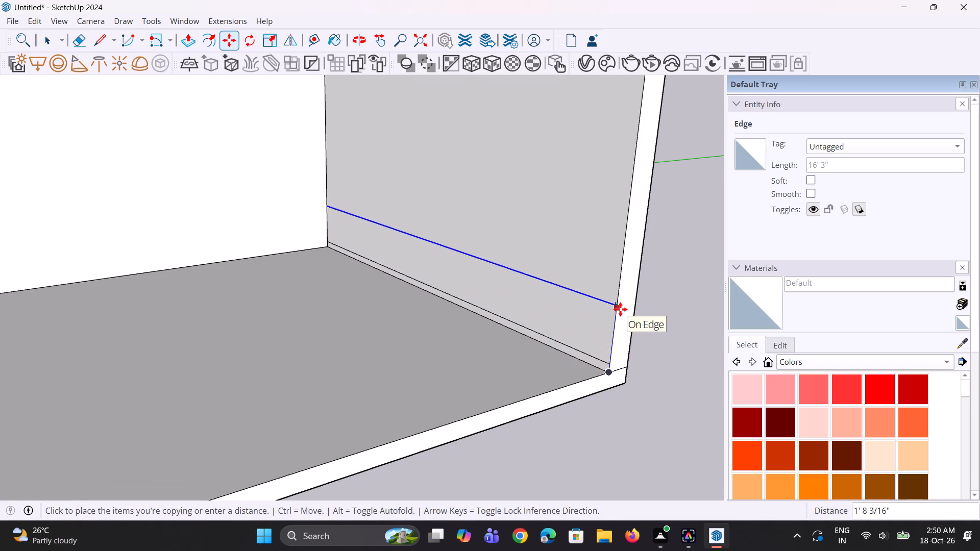
type("4'")
key("Return")
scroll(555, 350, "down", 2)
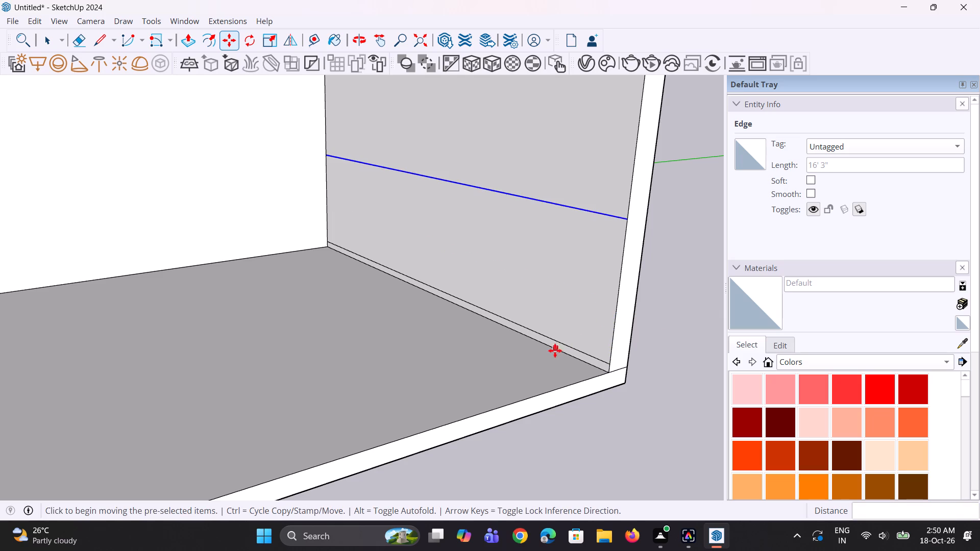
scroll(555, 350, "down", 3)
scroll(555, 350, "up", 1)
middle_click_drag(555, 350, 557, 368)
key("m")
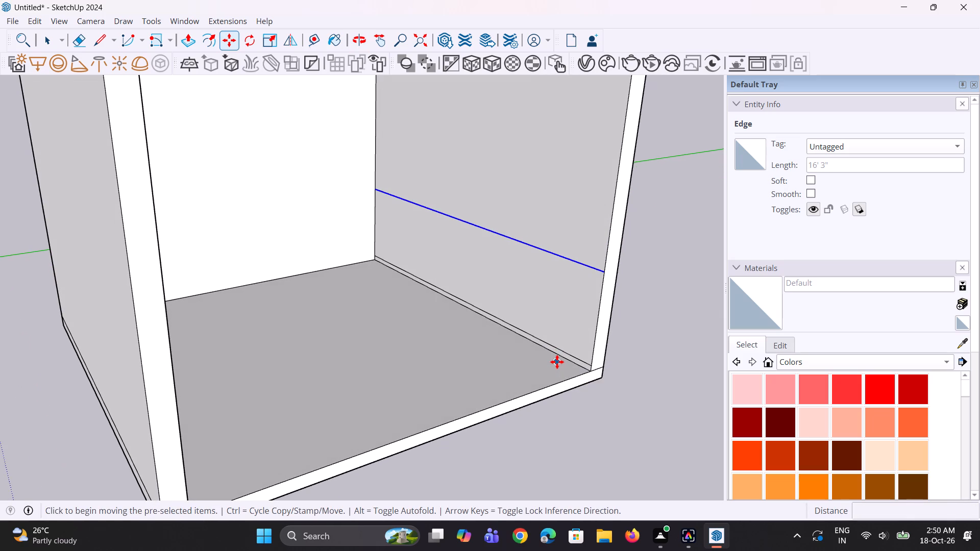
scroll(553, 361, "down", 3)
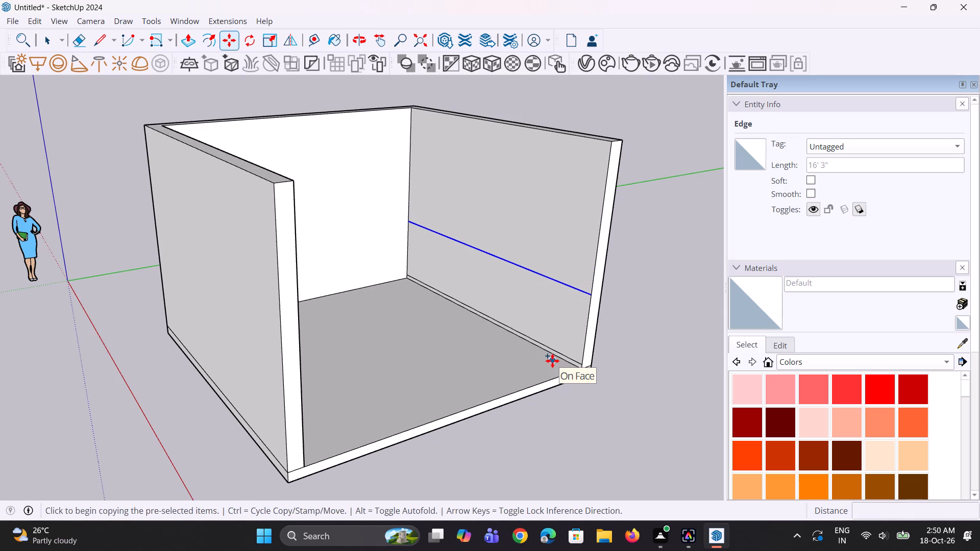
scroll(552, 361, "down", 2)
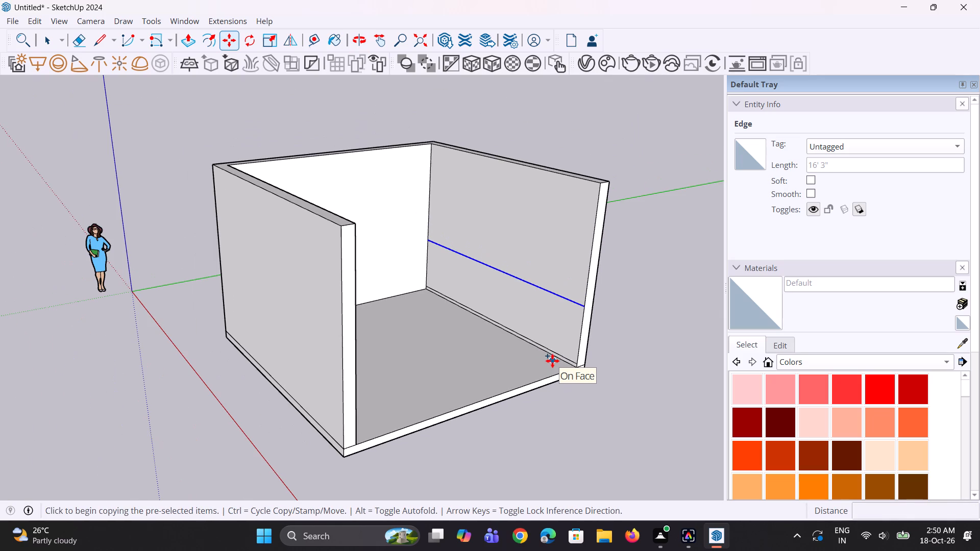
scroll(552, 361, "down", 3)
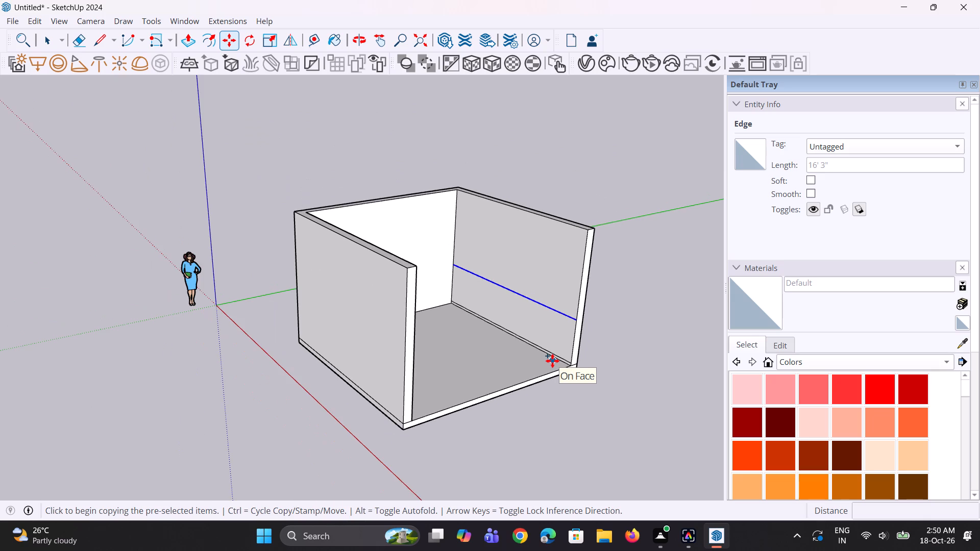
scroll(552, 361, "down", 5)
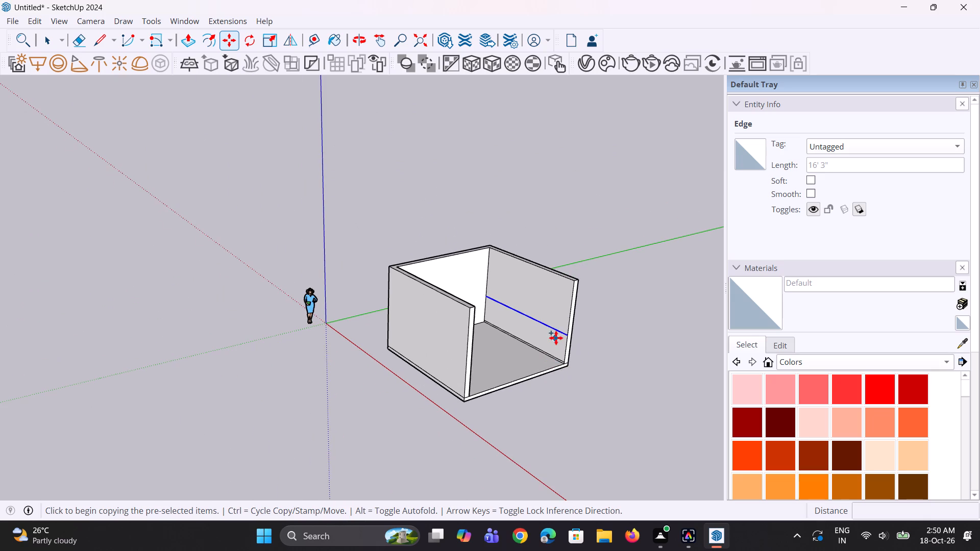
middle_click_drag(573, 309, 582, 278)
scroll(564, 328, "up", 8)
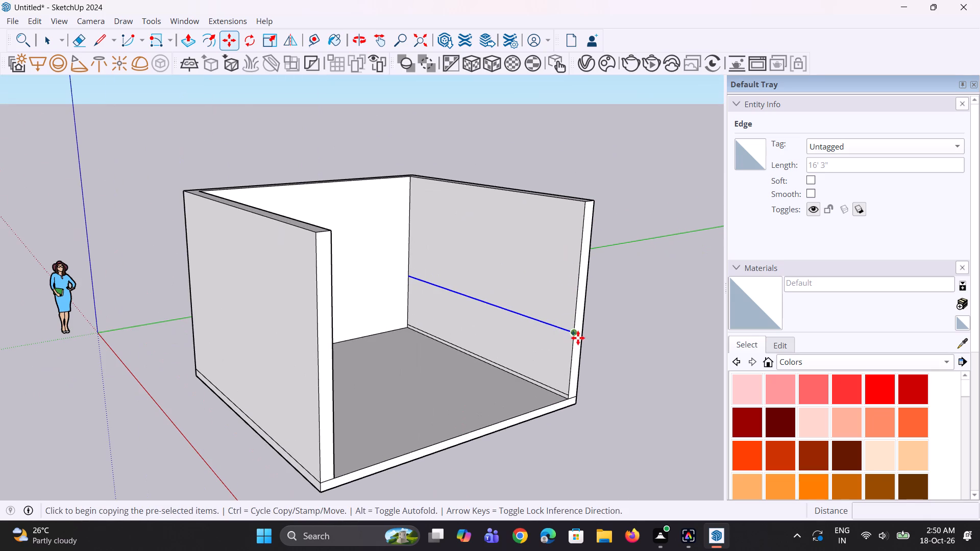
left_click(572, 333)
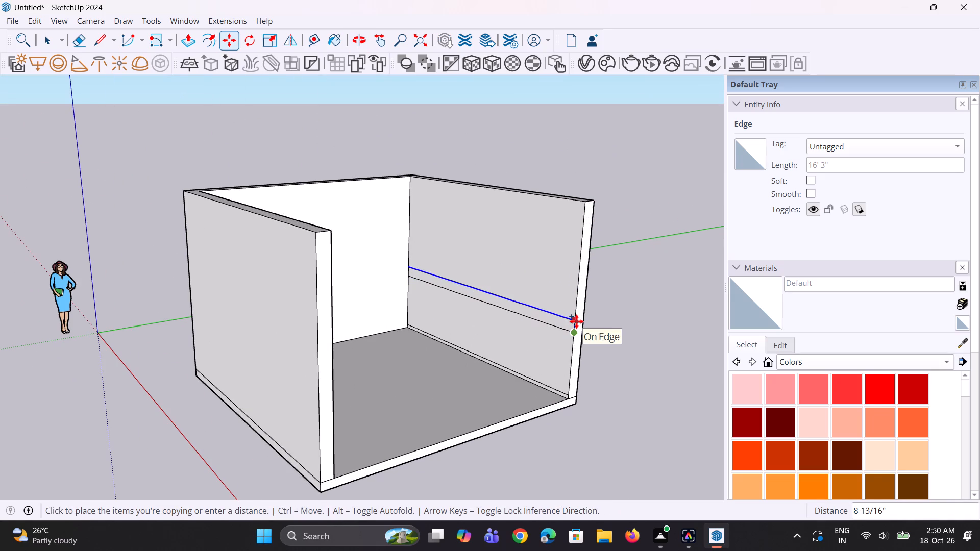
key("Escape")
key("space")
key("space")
Copy the inner top edge of the same side wall 3' downward along the wall face.
scroll(482, 342, "down", 4)
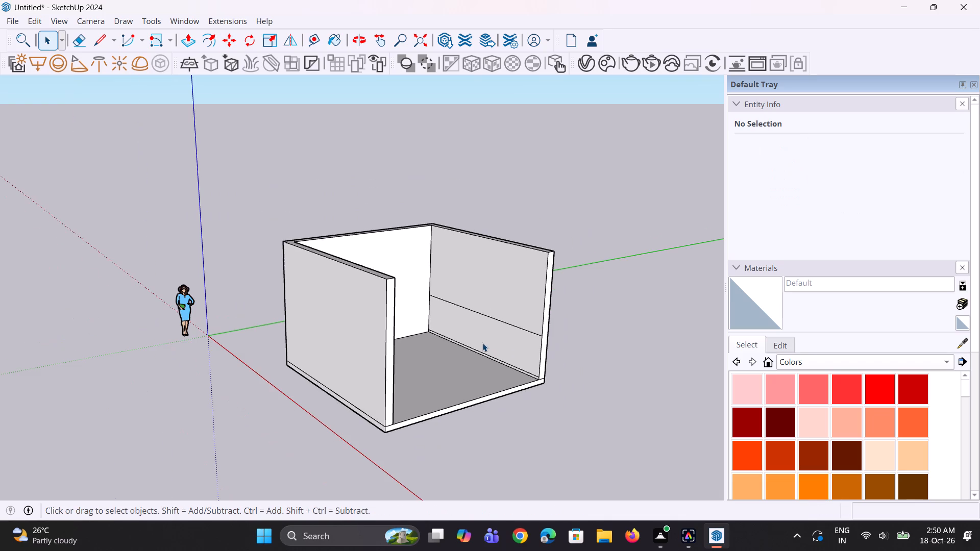
middle_click_drag(479, 343, 479, 347)
scroll(487, 283, "up", 2)
scroll(529, 260, "up", 3)
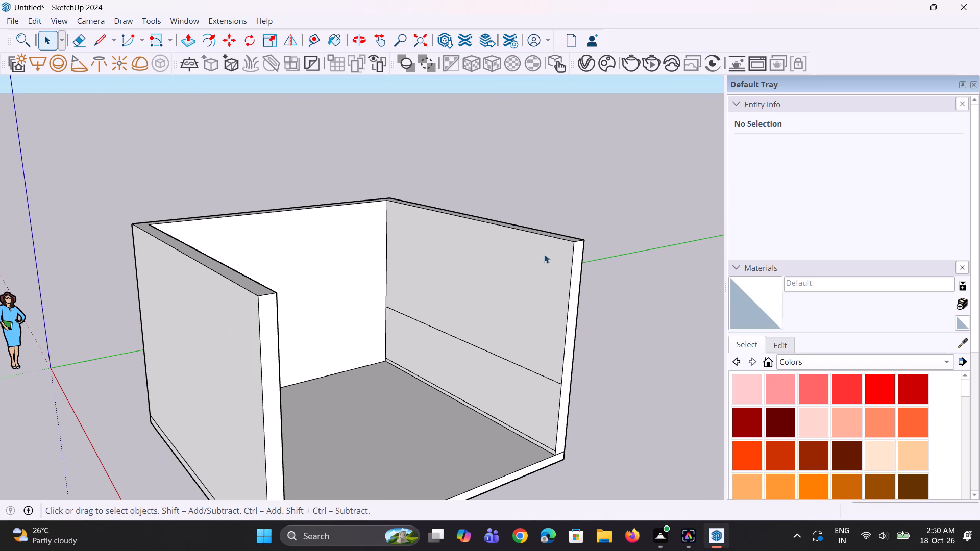
left_click(565, 240)
scroll(565, 248, "up", 2)
key("m")
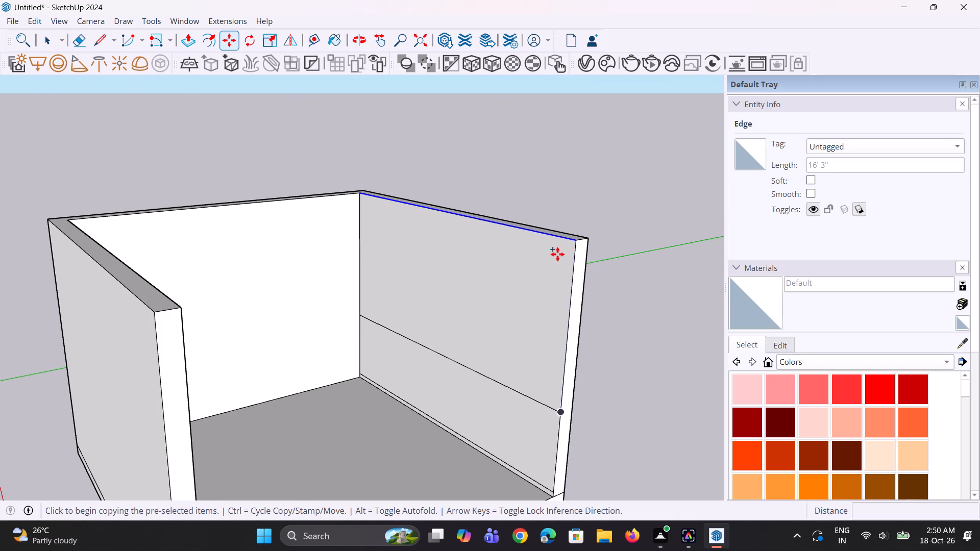
scroll(553, 256, "down", 2)
scroll(553, 271, "up", 2)
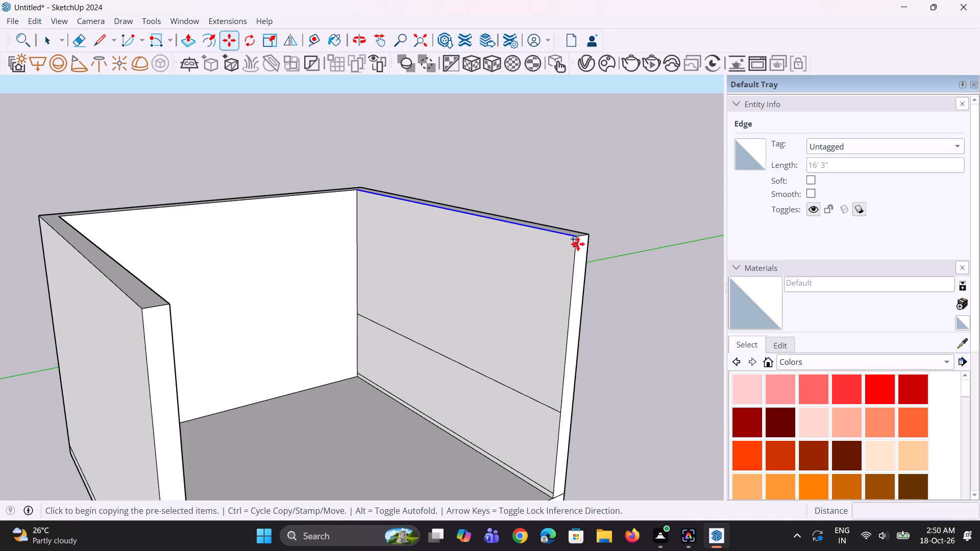
left_click(578, 243)
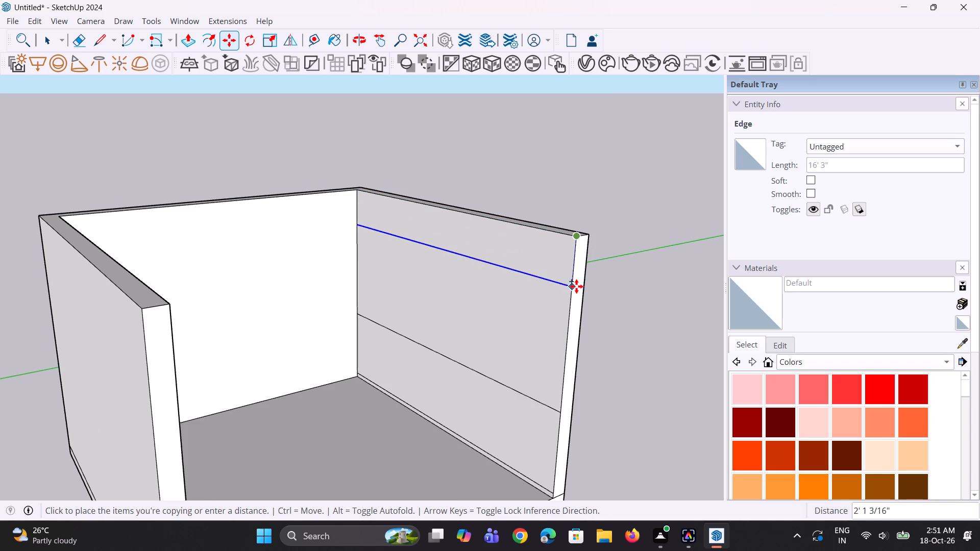
type("3'")
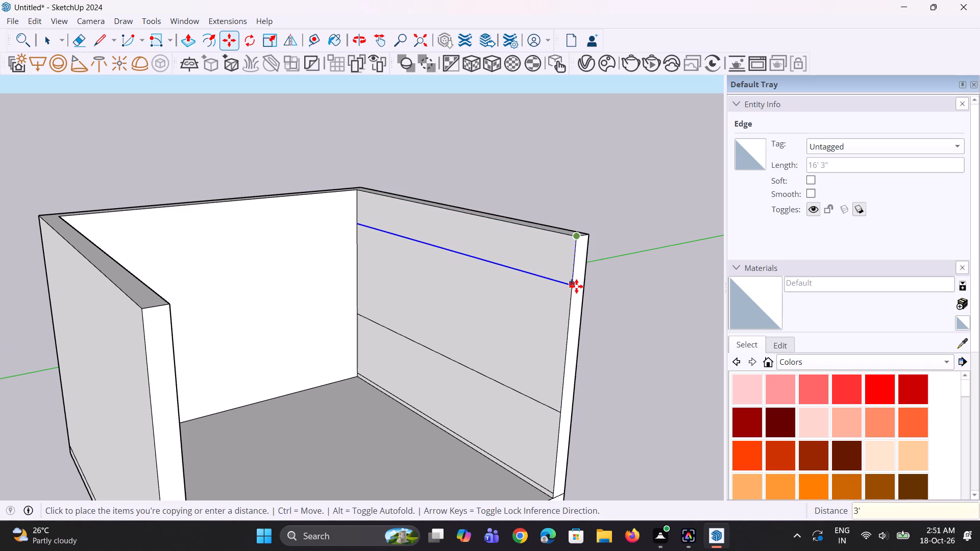
key("Return")
Copy the upper horizontal line on the side wall another 3' downward.
key("m")
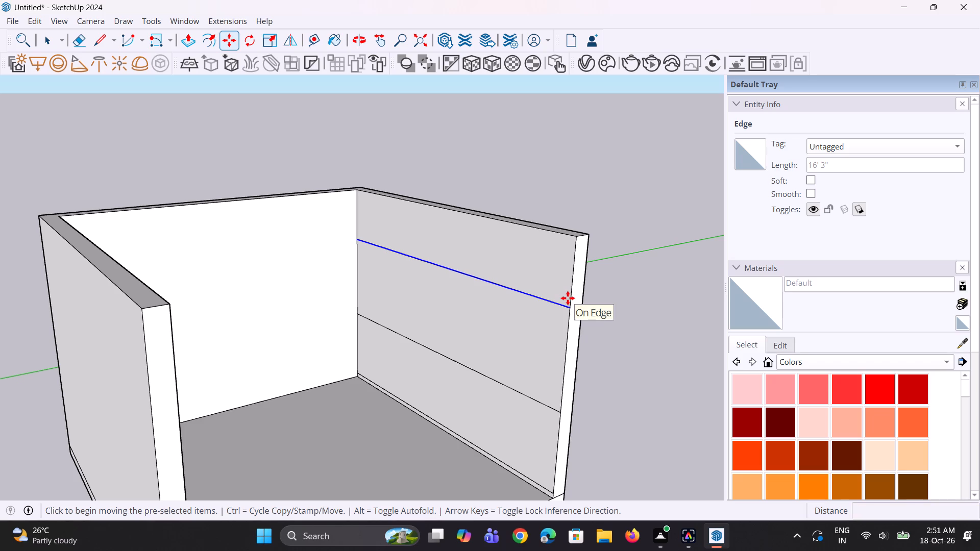
left_click(563, 309)
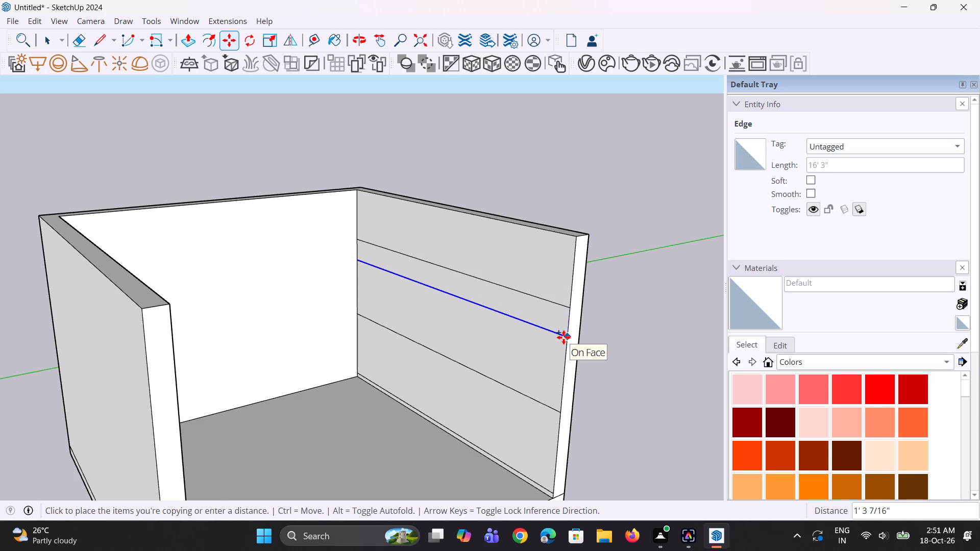
type("3'")
key("Return")
Move the horizontal line between the baseboard line and the middle line of the side wall down about 6".
middle_click_drag(551, 375, 554, 348)
key("space")
key("space")
scroll(468, 353, "down", 5)
scroll(433, 357, "up", 1)
middle_click_drag(435, 358, 487, 356)
left_click(487, 362)
scroll(524, 383, "up", 10)
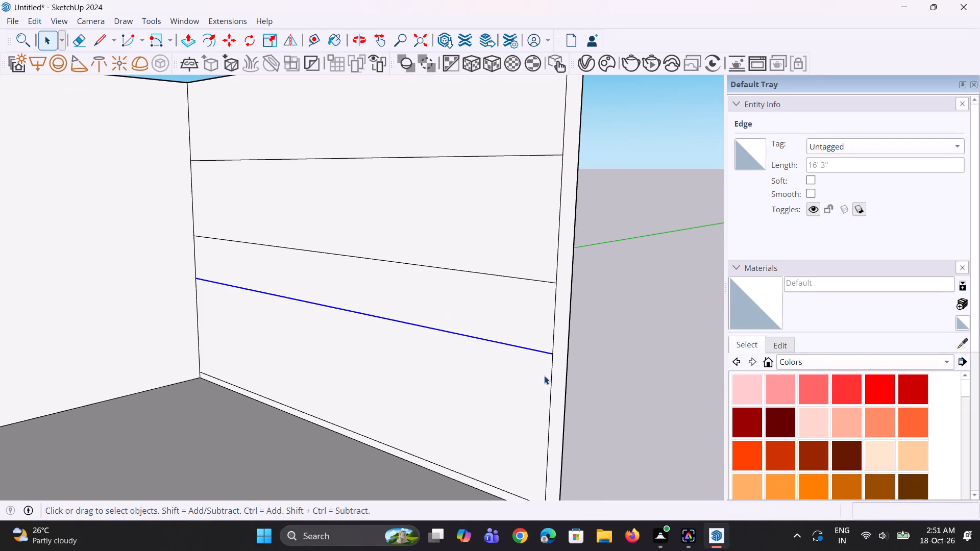
key("m")
left_click(552, 358)
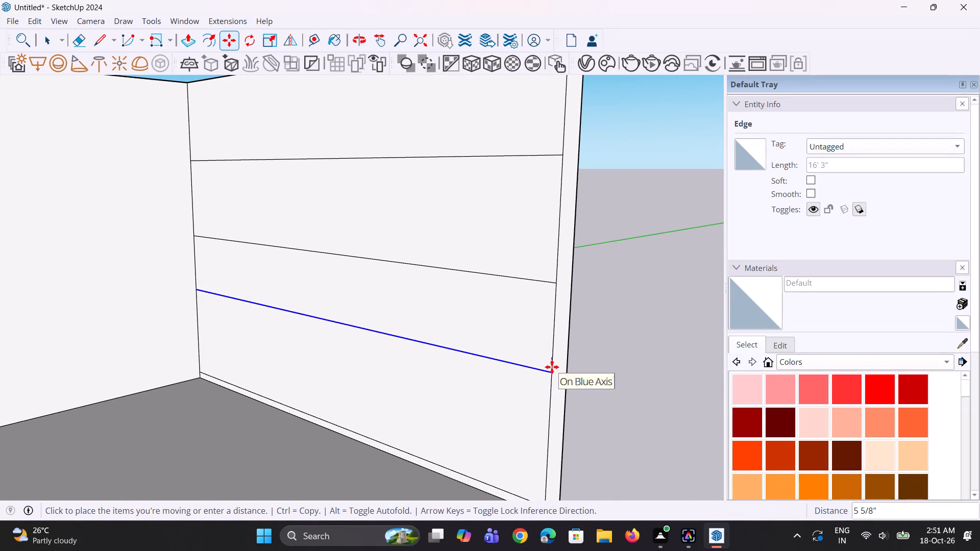
left_click(552, 367)
key("space")
key("space")
left_click(597, 369)
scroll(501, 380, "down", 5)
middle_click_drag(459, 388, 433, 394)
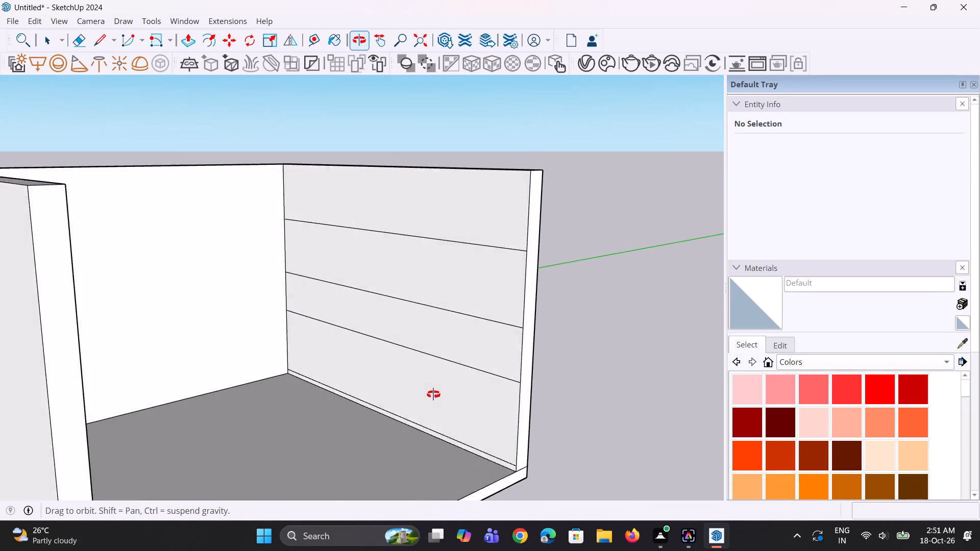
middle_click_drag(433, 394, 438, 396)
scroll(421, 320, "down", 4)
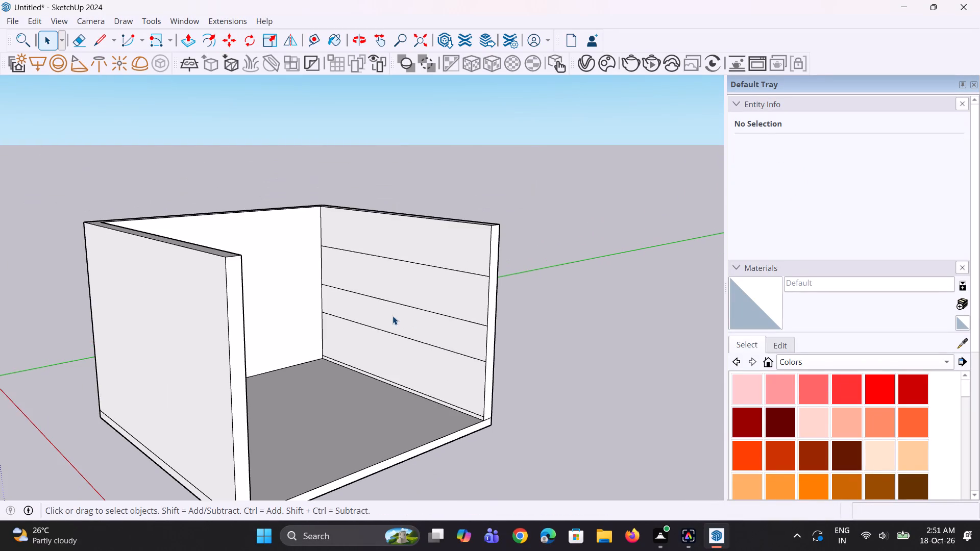
Measure down from the inner top edge of the side wall to its upper horizontal line with the Tape Measure, leaving a guide.
scroll(393, 316, "down", 5)
middle_click_drag(392, 312, 581, 337)
scroll(379, 253, "up", 4)
scroll(303, 271, "up", 1)
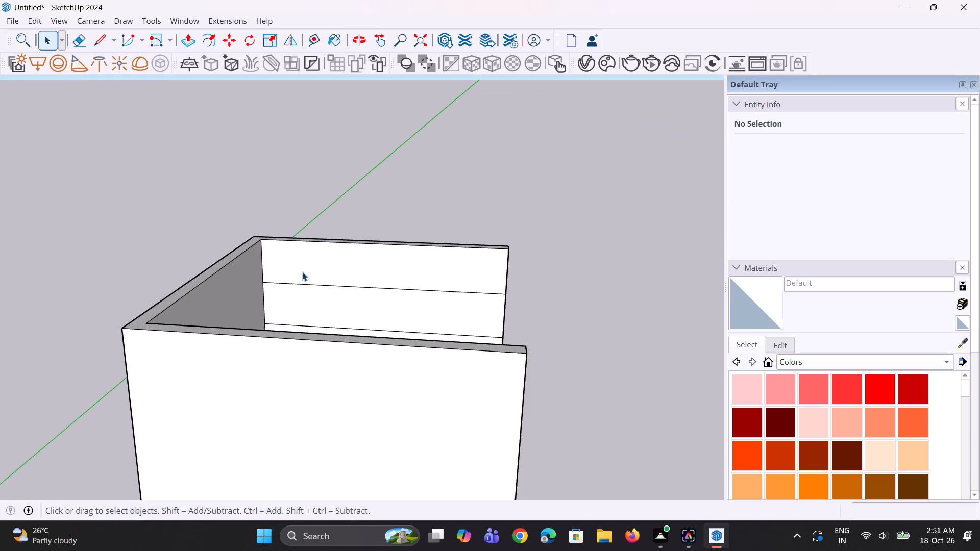
scroll(302, 272, "up", 7)
scroll(222, 304, "down", 5)
scroll(300, 312, "up", 1)
middle_click_drag(300, 312, 267, 304)
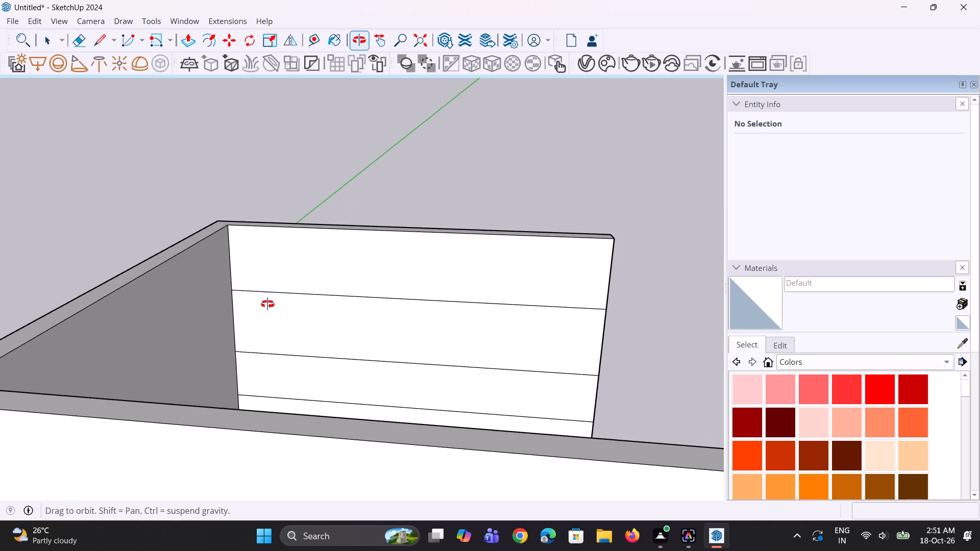
middle_click_drag(267, 304, 264, 304)
scroll(268, 290, "down", 5)
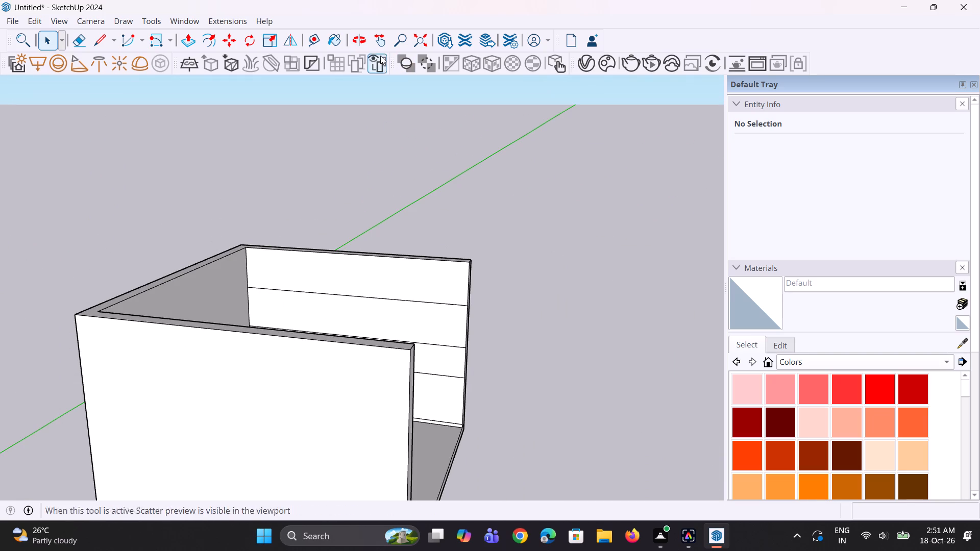
left_click(328, 45)
left_click(307, 42)
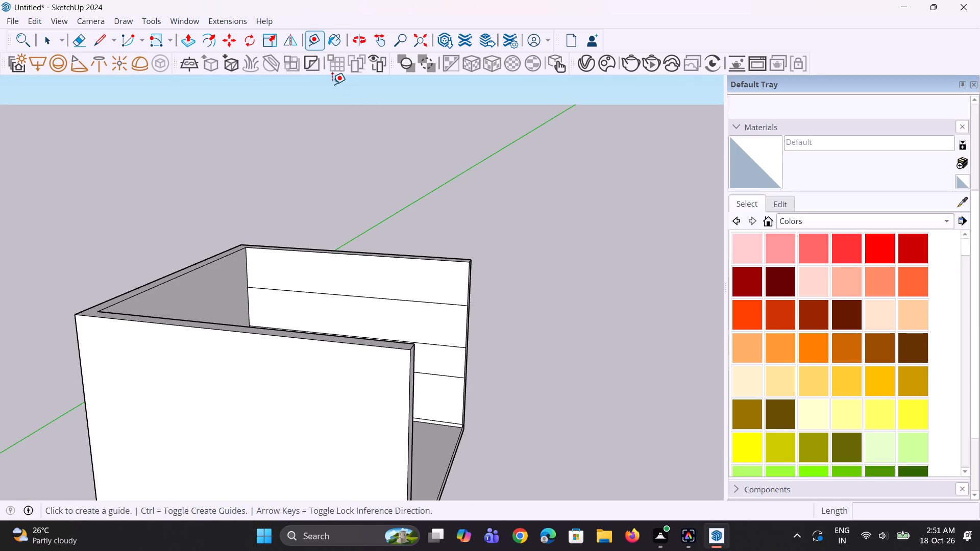
scroll(410, 257, "up", 6)
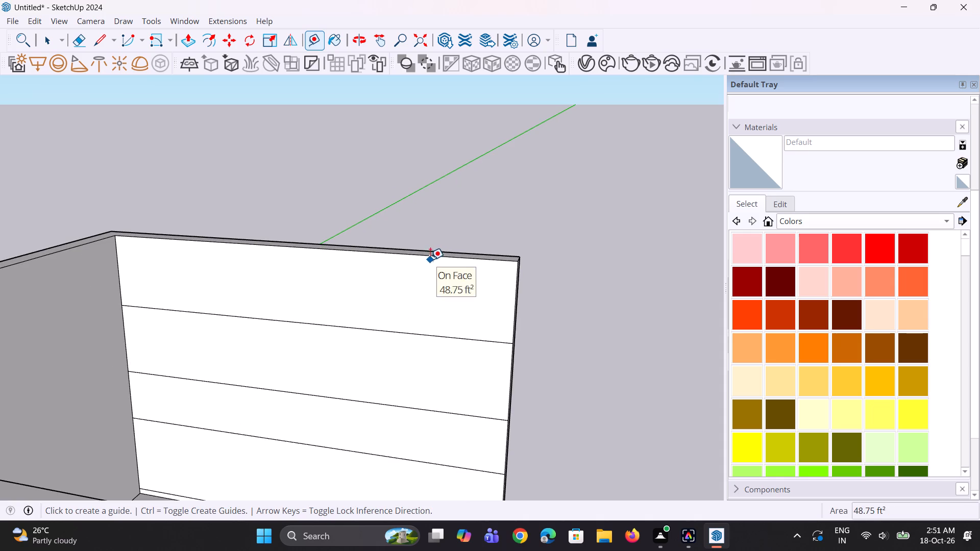
left_click(432, 258)
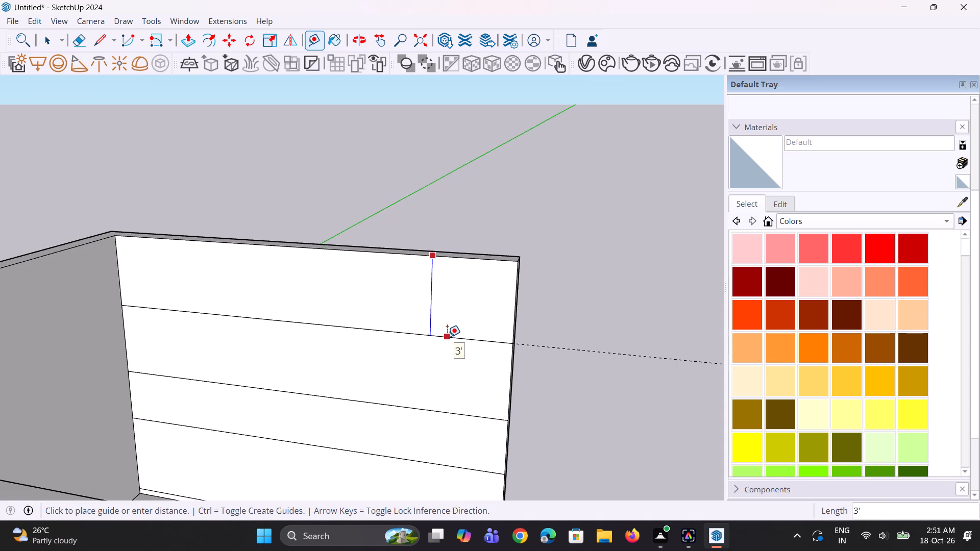
left_click(447, 337)
key("space")
key("space")
left_click(549, 334)
middle_click_drag(522, 360, 464, 338)
scroll(522, 360, "up", 1)
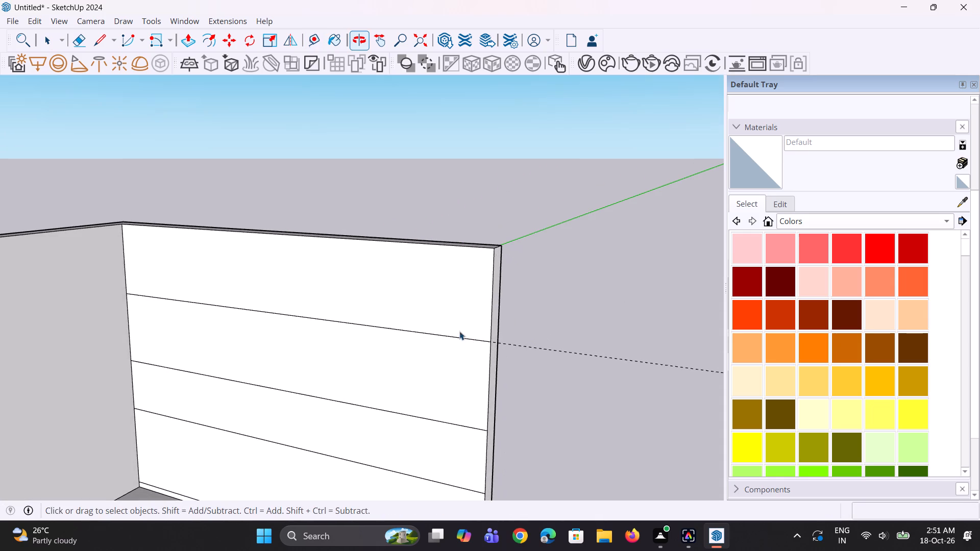
Delete all guides from the model.
left_click(28, 19)
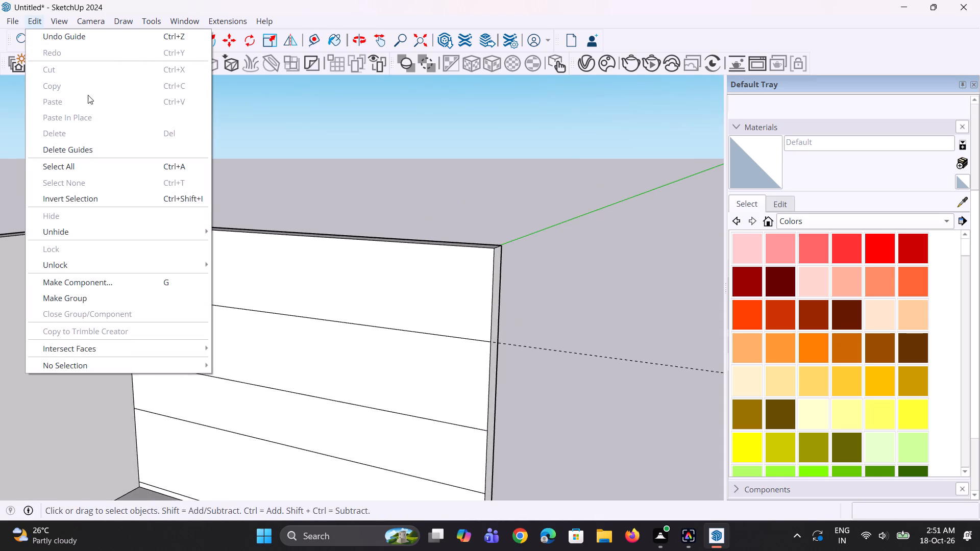
left_click(105, 143)
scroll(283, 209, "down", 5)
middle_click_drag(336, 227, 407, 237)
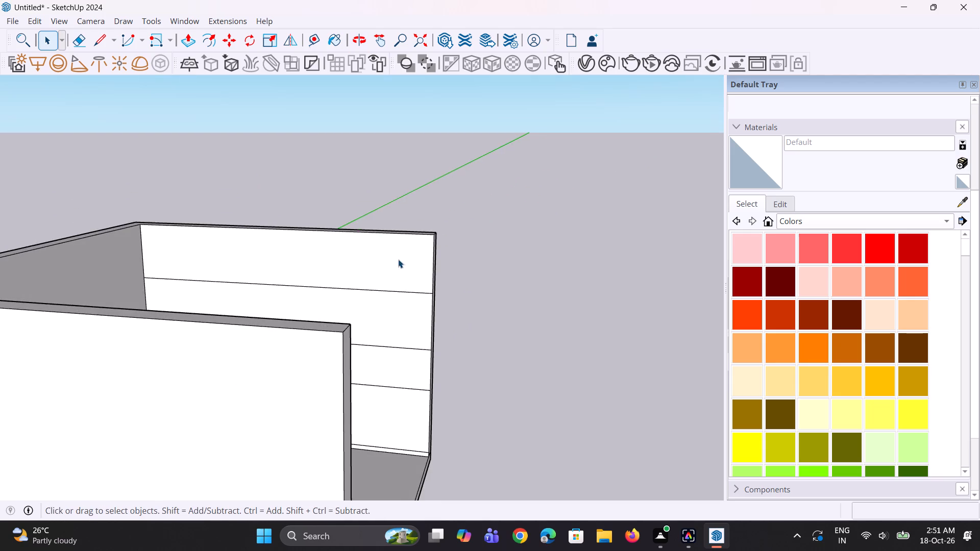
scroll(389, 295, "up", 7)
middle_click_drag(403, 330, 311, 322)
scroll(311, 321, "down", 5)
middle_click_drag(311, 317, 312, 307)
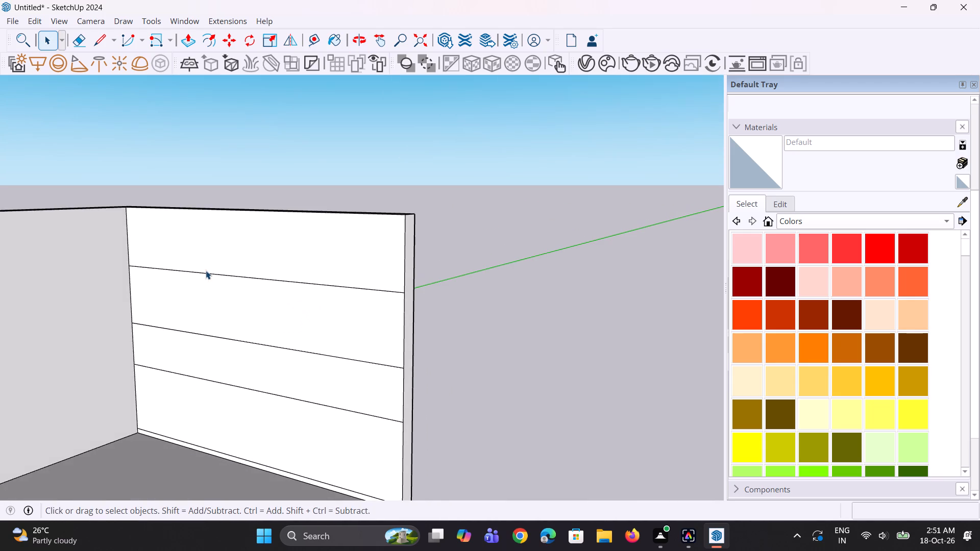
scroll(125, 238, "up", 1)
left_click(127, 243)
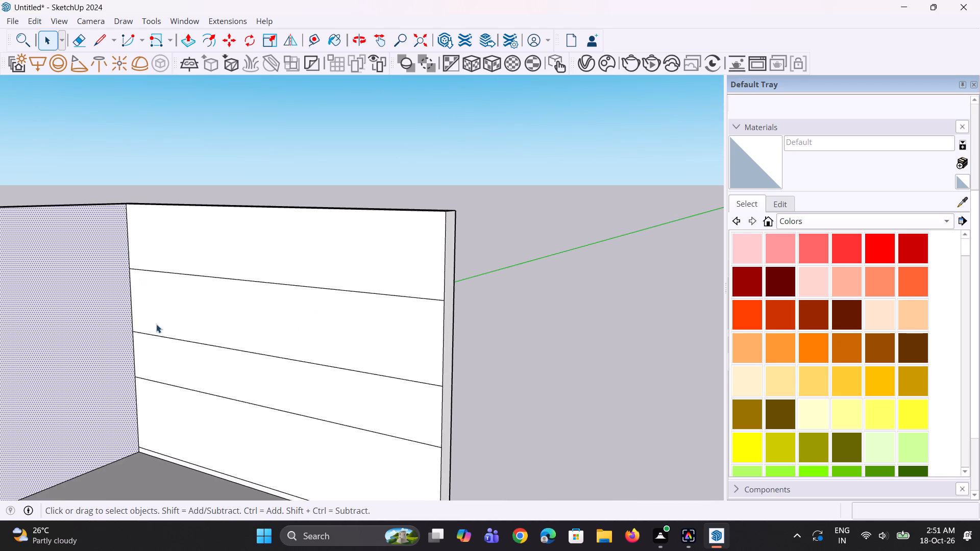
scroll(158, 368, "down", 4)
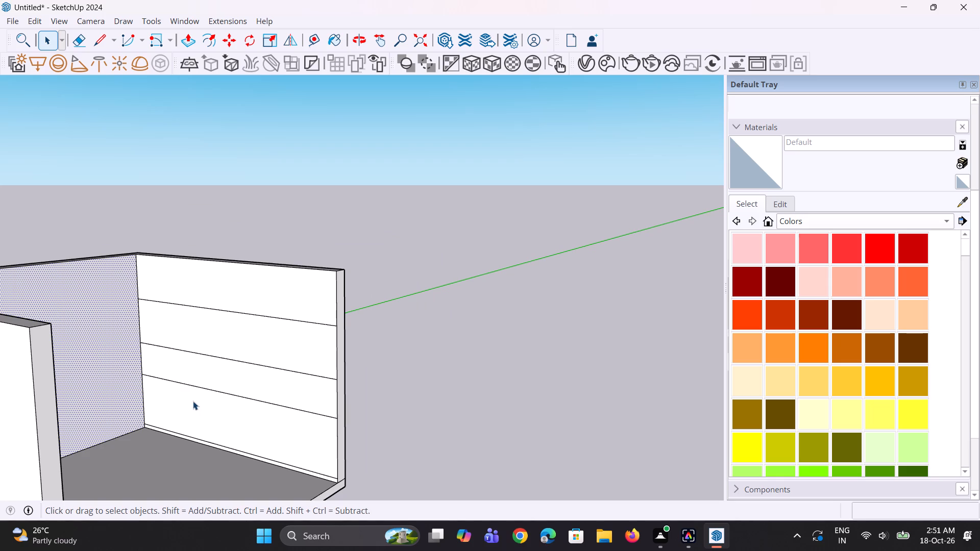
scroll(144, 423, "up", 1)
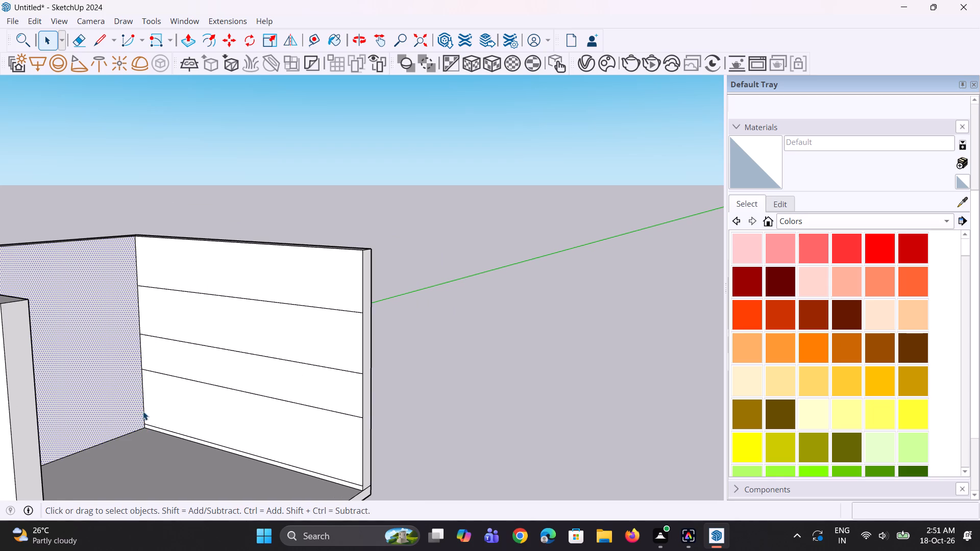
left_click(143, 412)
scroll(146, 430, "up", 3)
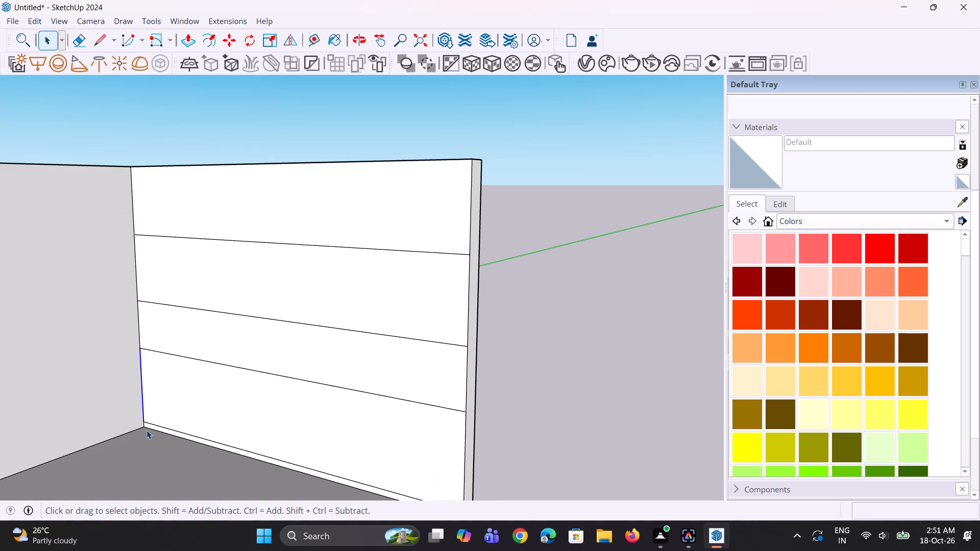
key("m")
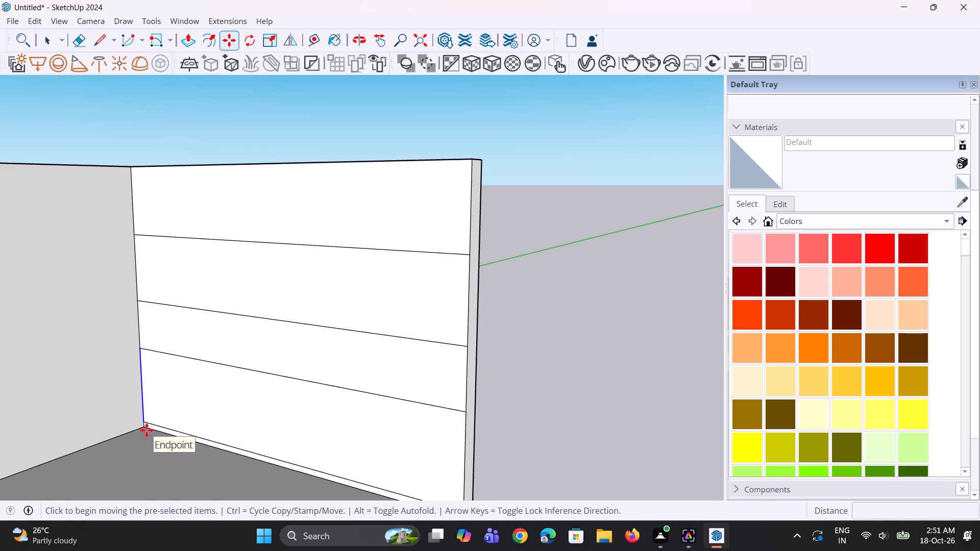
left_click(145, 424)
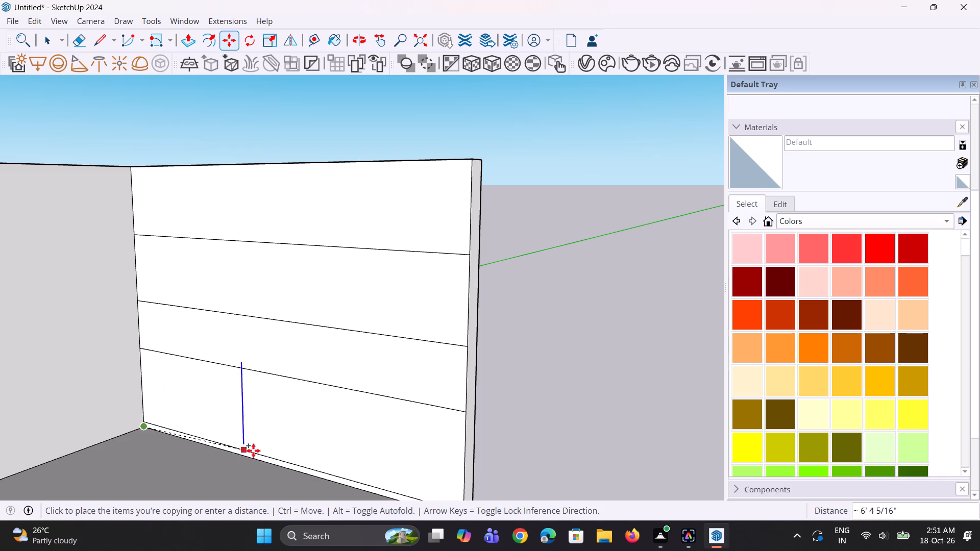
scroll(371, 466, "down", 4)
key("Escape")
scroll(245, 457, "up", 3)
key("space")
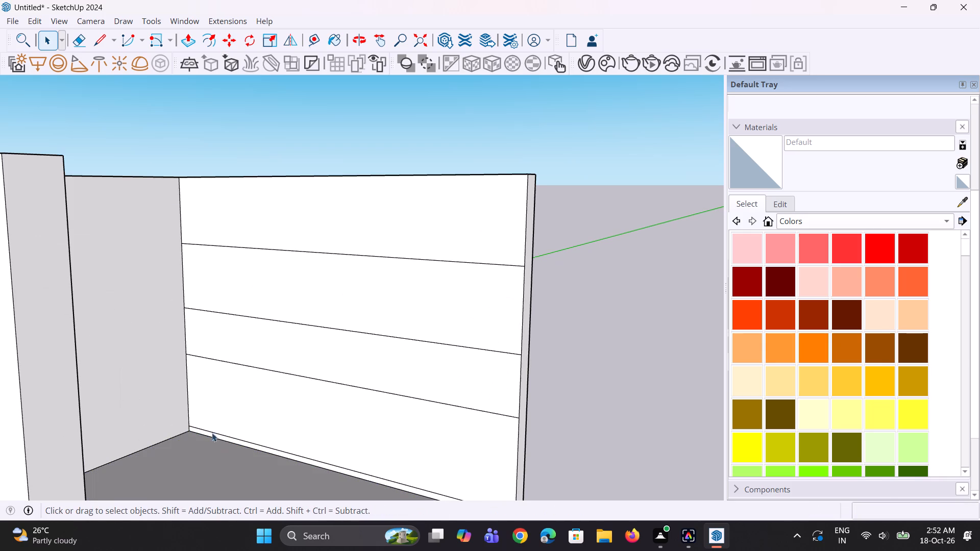
Copy the back-corner vertical edge above the baseboard line 16' 3" to the wall's open-front end, dividing the span into 5 equal panels.
key("space")
left_click(188, 403)
scroll(190, 432, "up", 5)
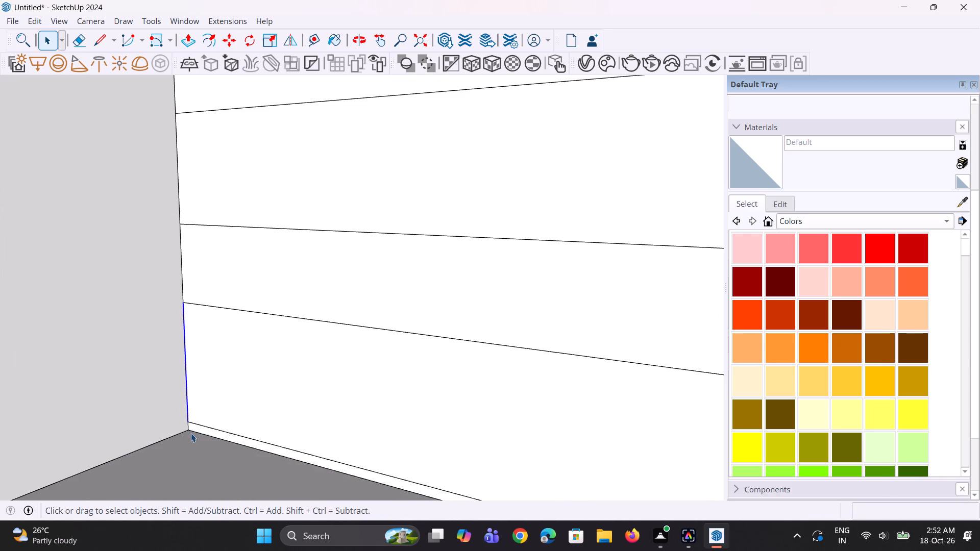
key("m")
left_click(192, 424)
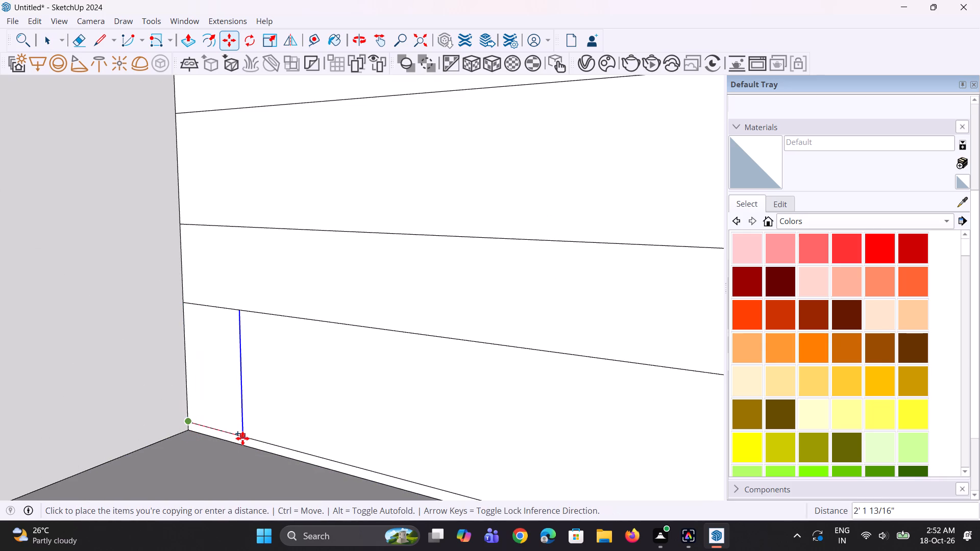
scroll(242, 438, "down", 12)
scroll(364, 471, "up", 5)
left_click(399, 476)
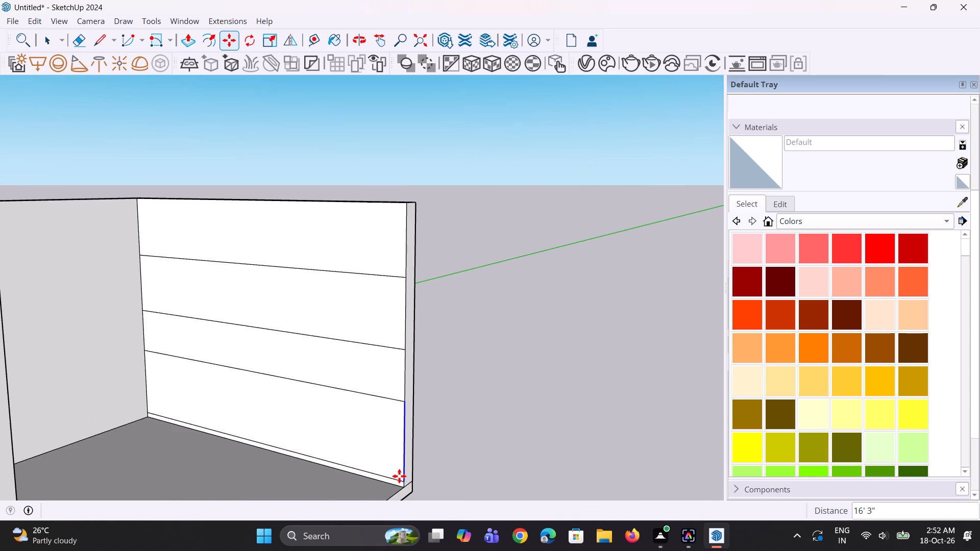
type("/5")
key("Return")
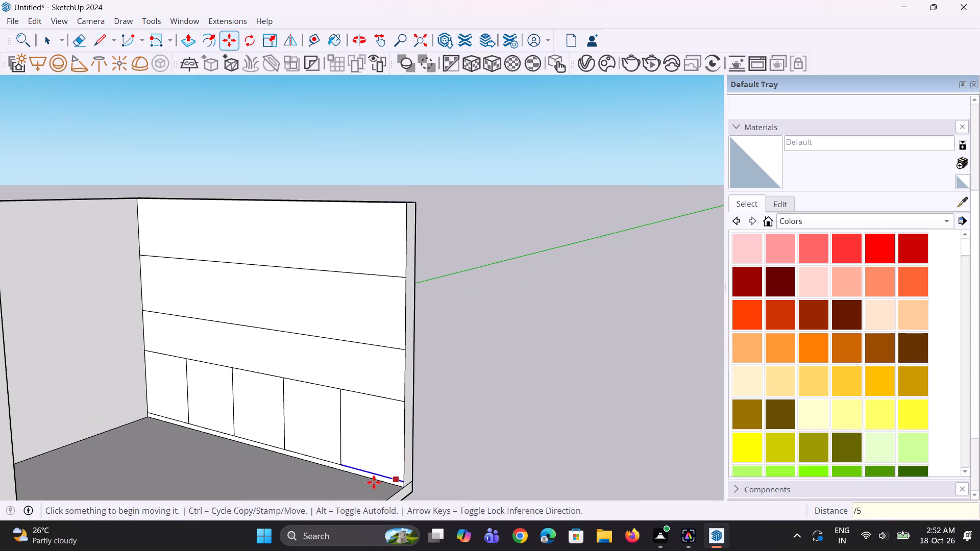
middle_click_drag(362, 477, 353, 464)
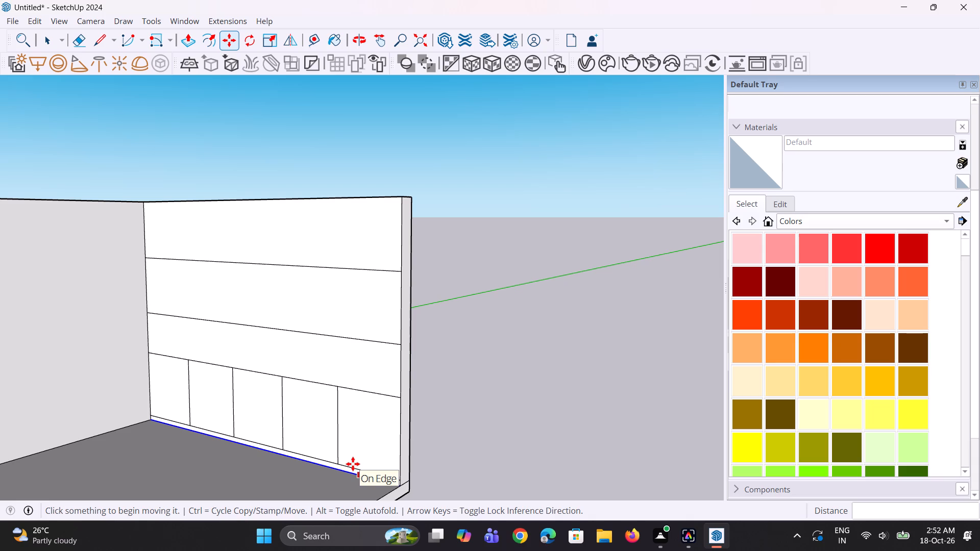
scroll(328, 445, "up", 2)
key("space")
key("space")
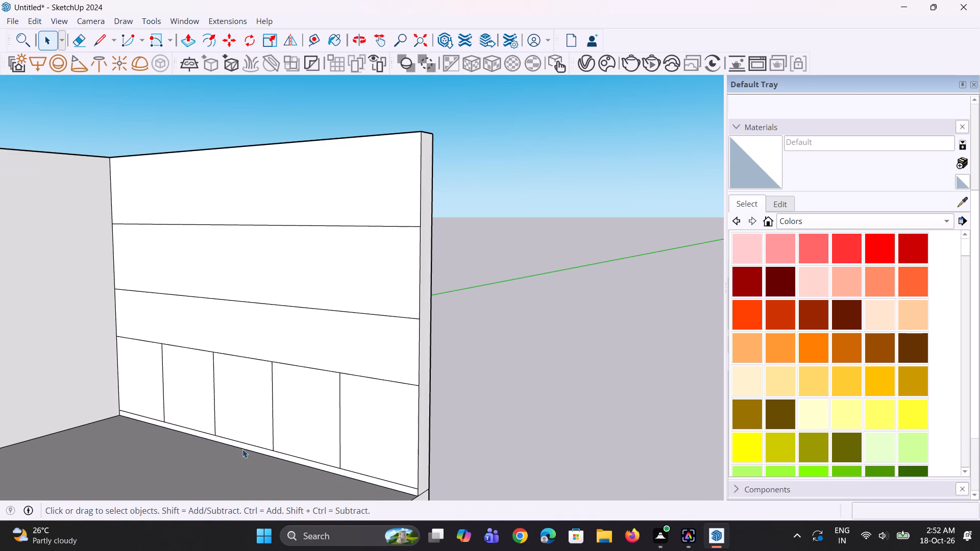
Move the two vertical dividers nearest the back corner together about 5 1/2" toward the back wall.
middle_click_drag(240, 451, 289, 450)
scroll(258, 443, "up", 2)
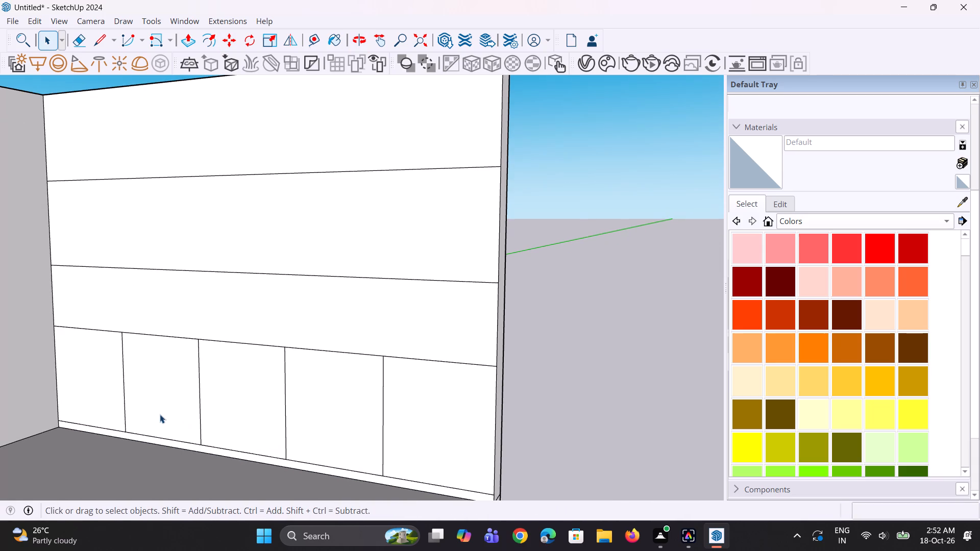
left_click(126, 400)
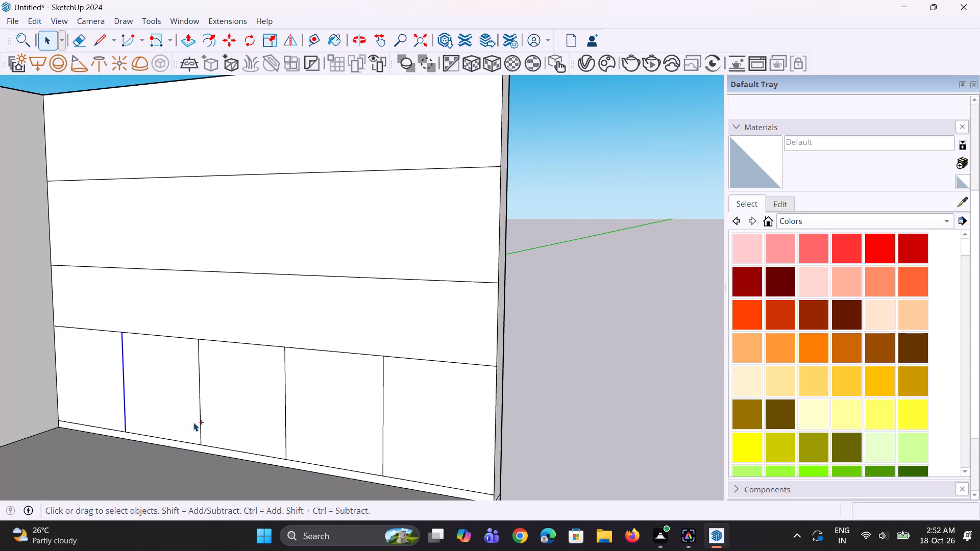
left_click(200, 427, "ctrl")
scroll(203, 446, "up", 1)
key("m")
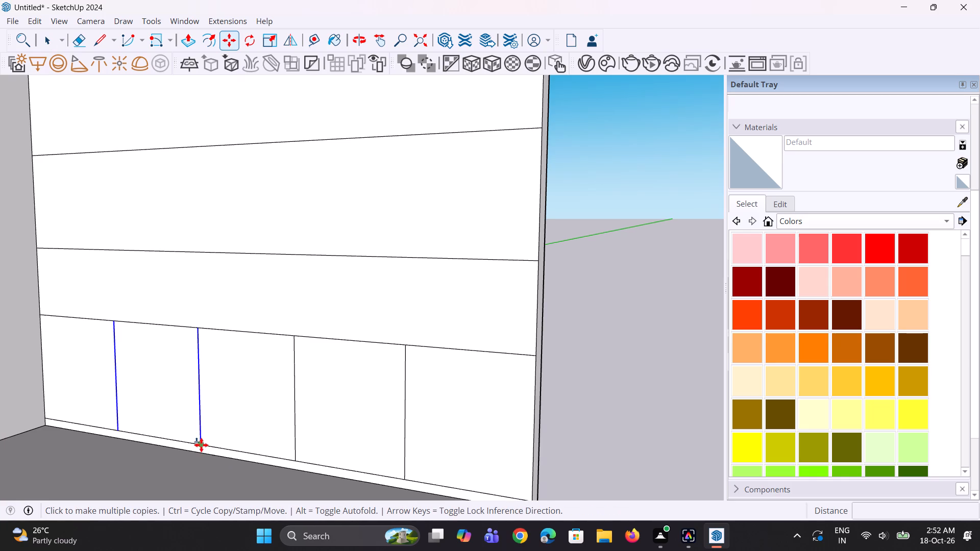
left_click(201, 445)
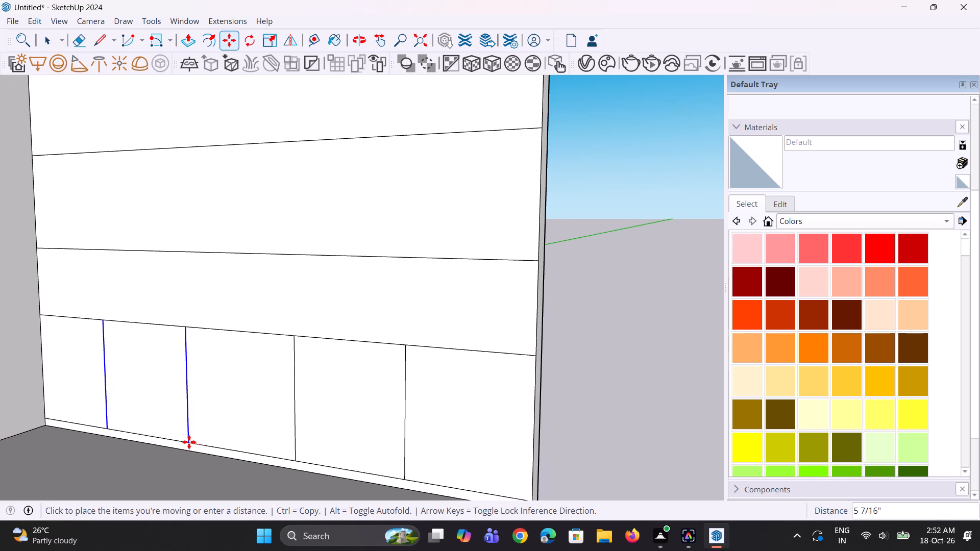
left_click(189, 442)
key("space")
key("space")
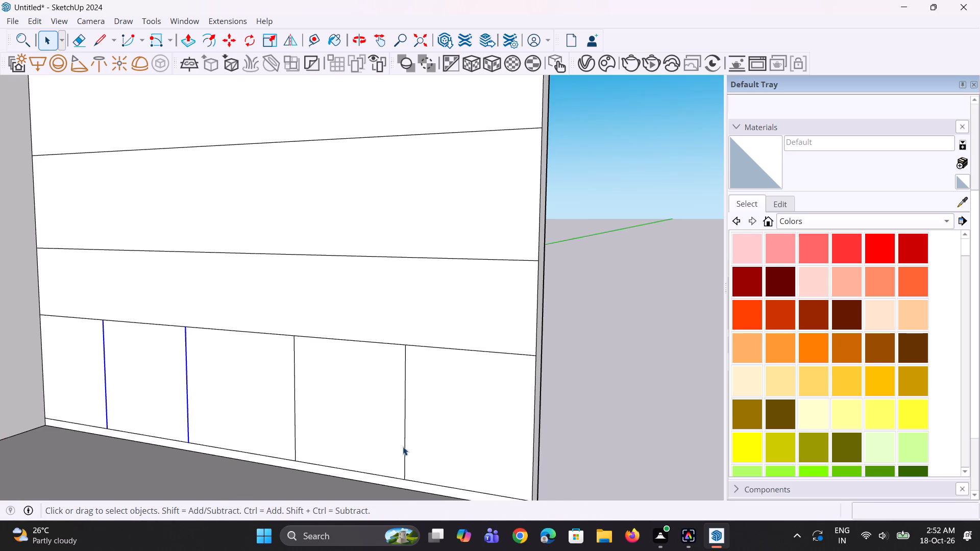
Move the two vertical dividers nearest the open front together about 7 3/4" toward the open-front end.
left_click(408, 450)
left_click(406, 453)
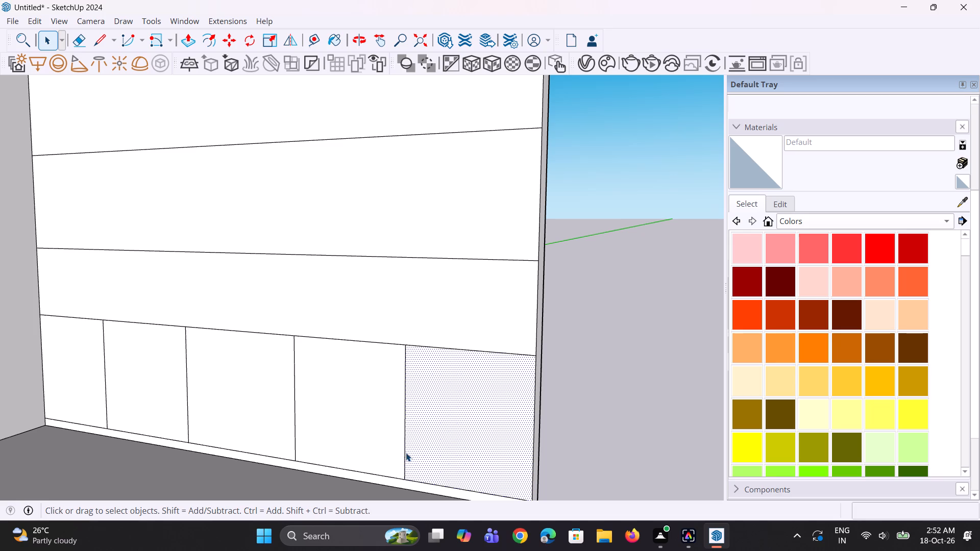
left_click(296, 423, "ctrl")
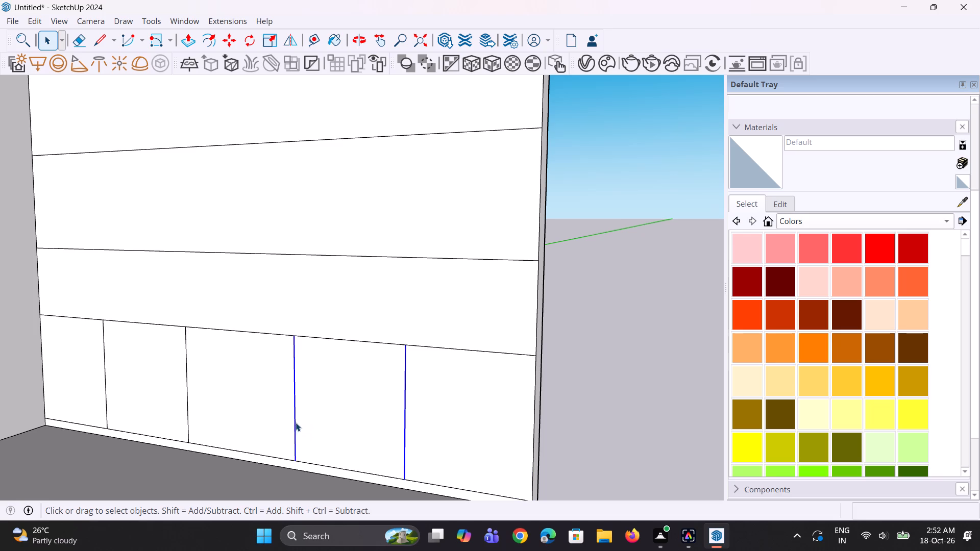
scroll(361, 452, "down", 4)
scroll(378, 477, "up", 1)
key("m")
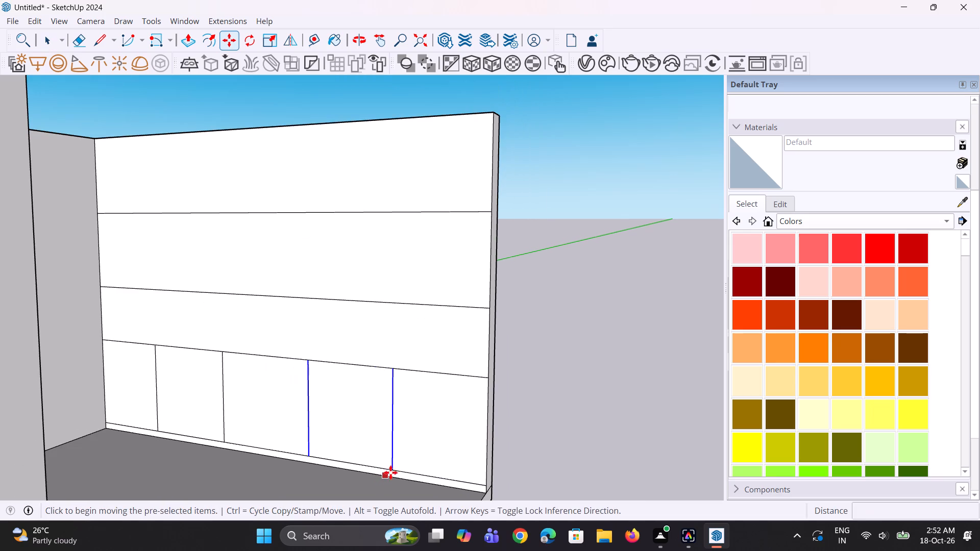
left_click(393, 471)
left_click(410, 475)
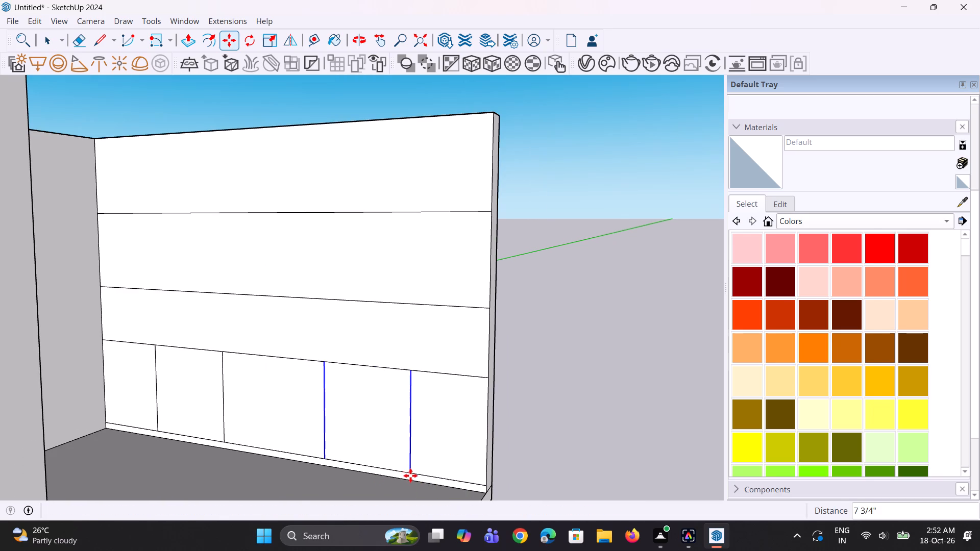
key("space")
key("space")
left_click(507, 452)
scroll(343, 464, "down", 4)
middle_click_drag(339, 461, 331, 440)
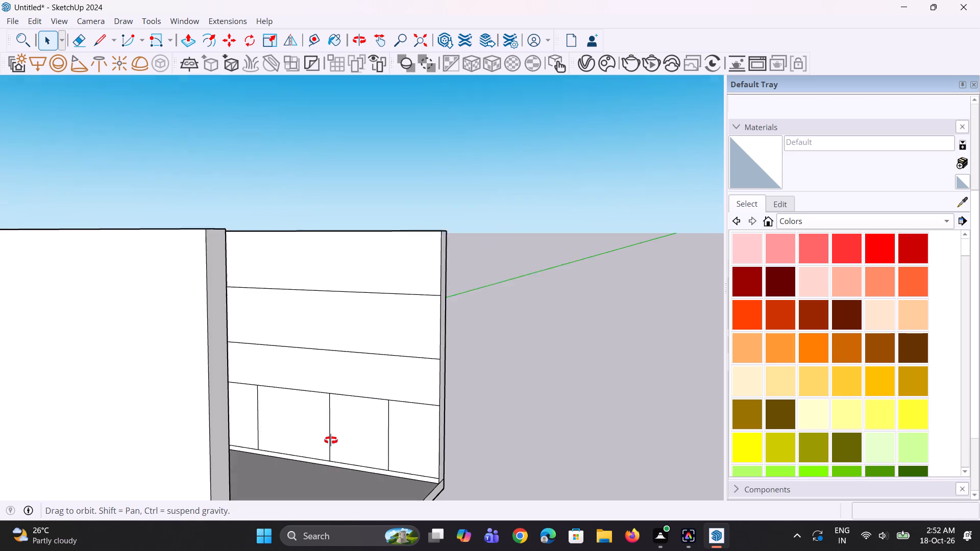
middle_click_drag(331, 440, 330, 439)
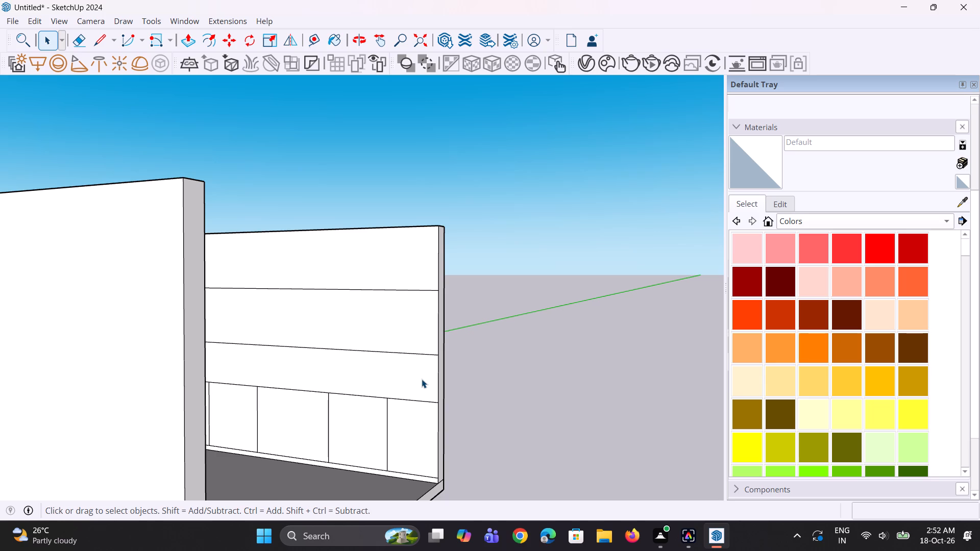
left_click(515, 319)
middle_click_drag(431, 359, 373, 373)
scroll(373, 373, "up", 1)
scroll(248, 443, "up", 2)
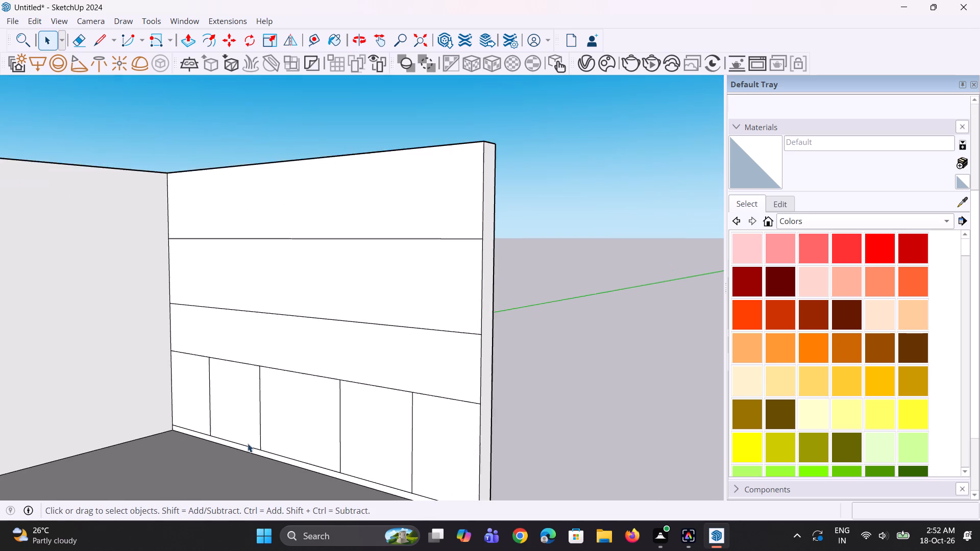
Move the two lower-band dividers nearest the back corner together about 2" toward the back wall.
scroll(248, 443, "up", 3)
left_click(200, 389)
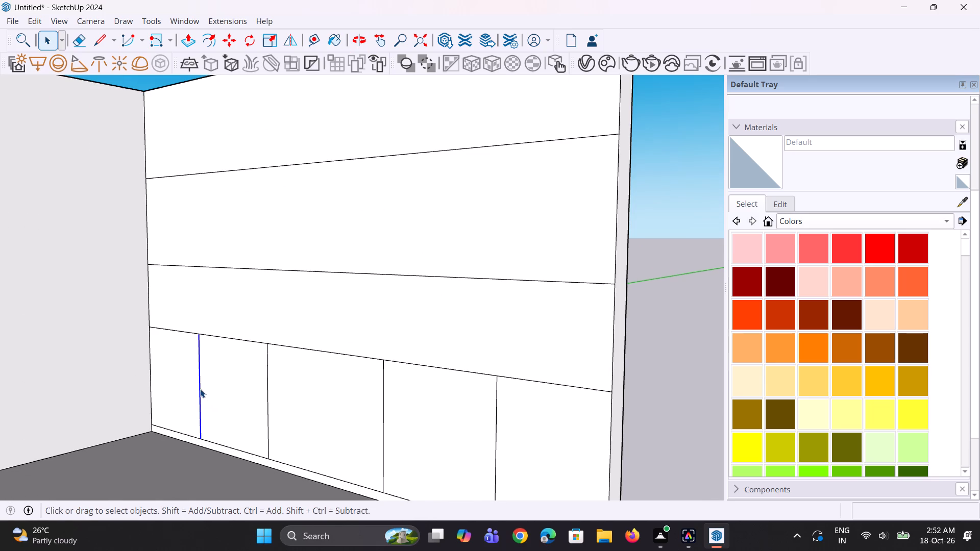
scroll(263, 391, "up", 2)
left_click(268, 390, "ctrl")
scroll(266, 373, "down", 9)
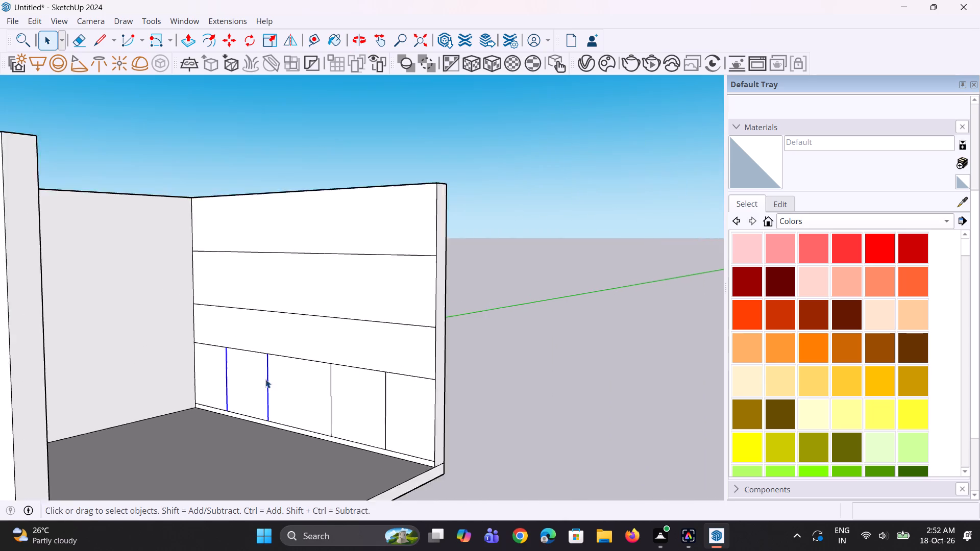
scroll(272, 438, "up", 6)
key("m")
scroll(275, 408, "up", 3)
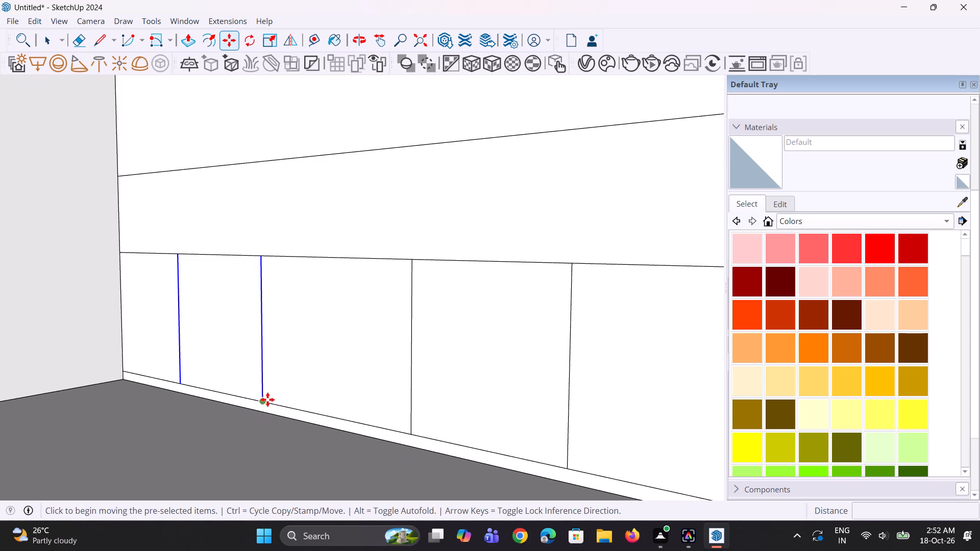
left_click(265, 399)
left_click(259, 398)
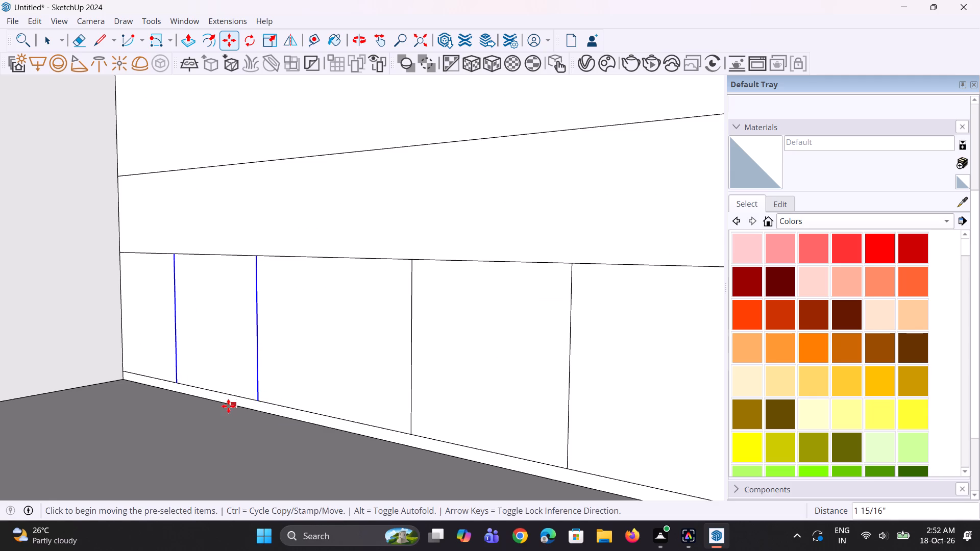
scroll(228, 406, "down", 5)
key("c")
key("c")
key("space")
key("space")
left_click(531, 410)
Move the two lower-band dividers nearest the open front together about 5" toward the open-front end.
scroll(423, 424, "up", 2)
left_click(410, 408)
scroll(364, 416, "up", 2)
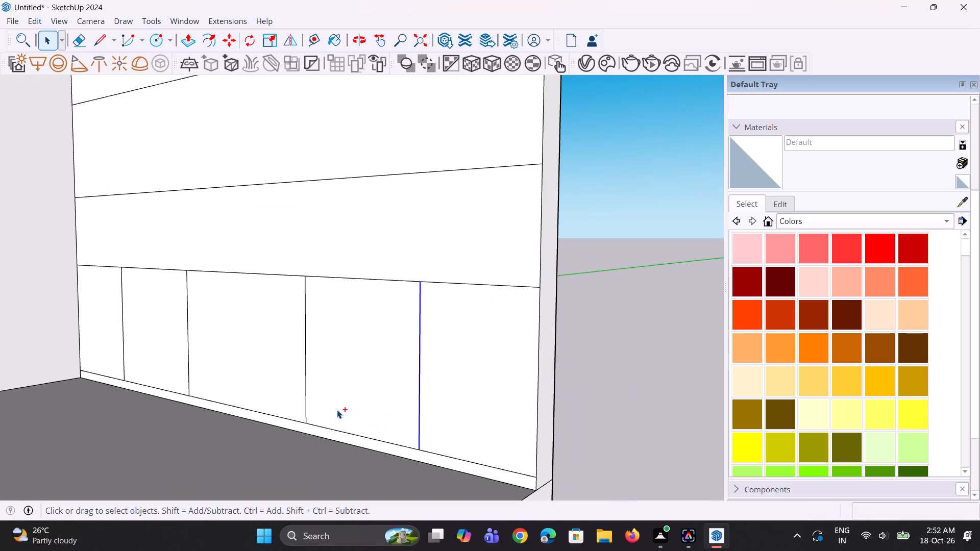
left_click(307, 397, "ctrl")
key("m")
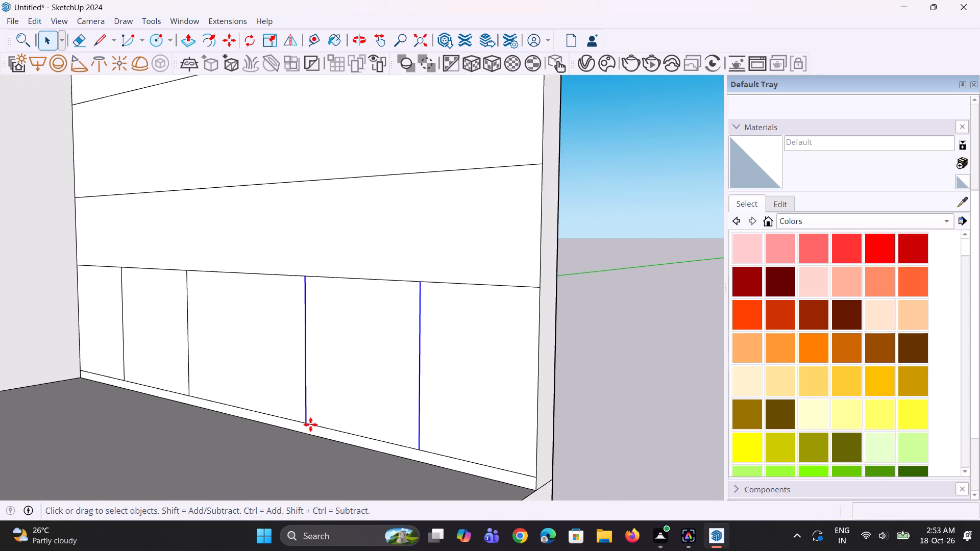
scroll(310, 424, "up", 1)
left_click(308, 423)
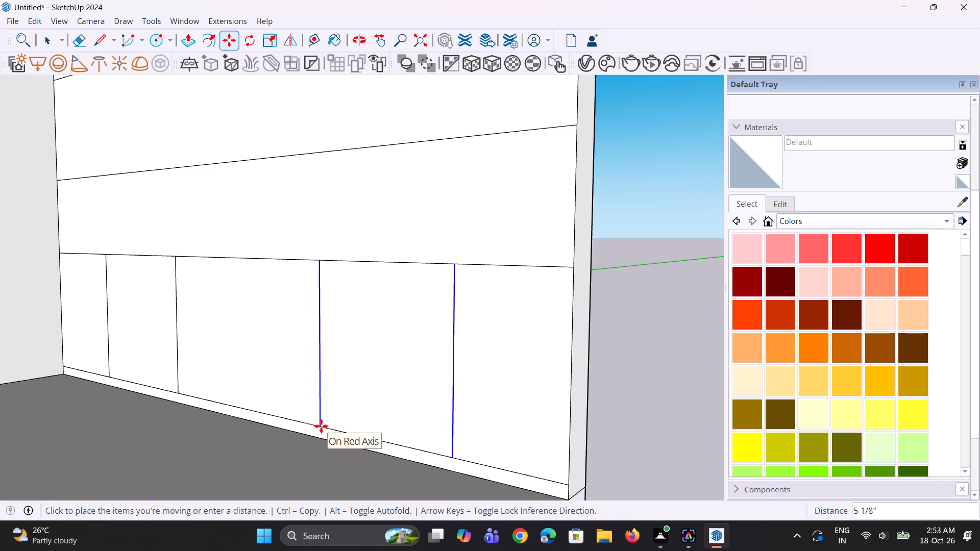
left_click(320, 425)
key("space")
key("space")
left_click(611, 404)
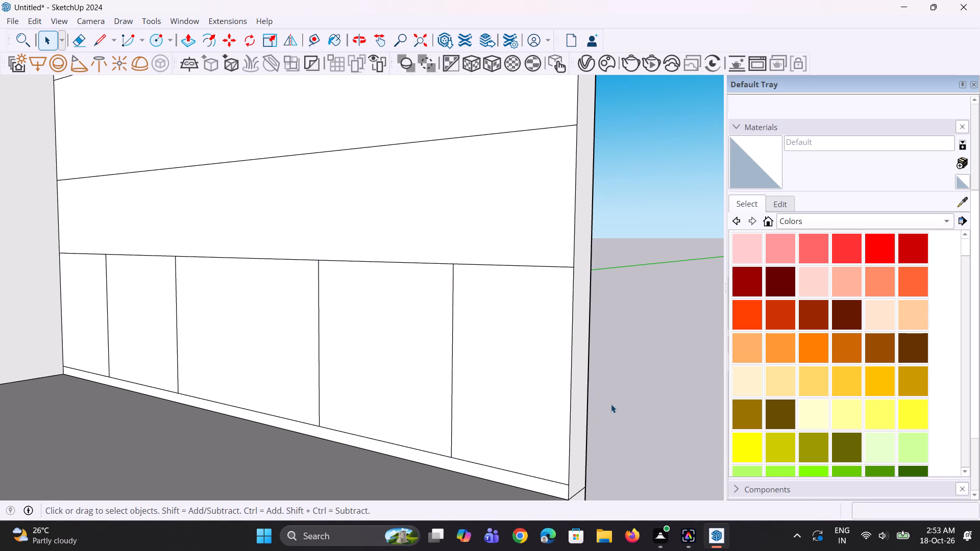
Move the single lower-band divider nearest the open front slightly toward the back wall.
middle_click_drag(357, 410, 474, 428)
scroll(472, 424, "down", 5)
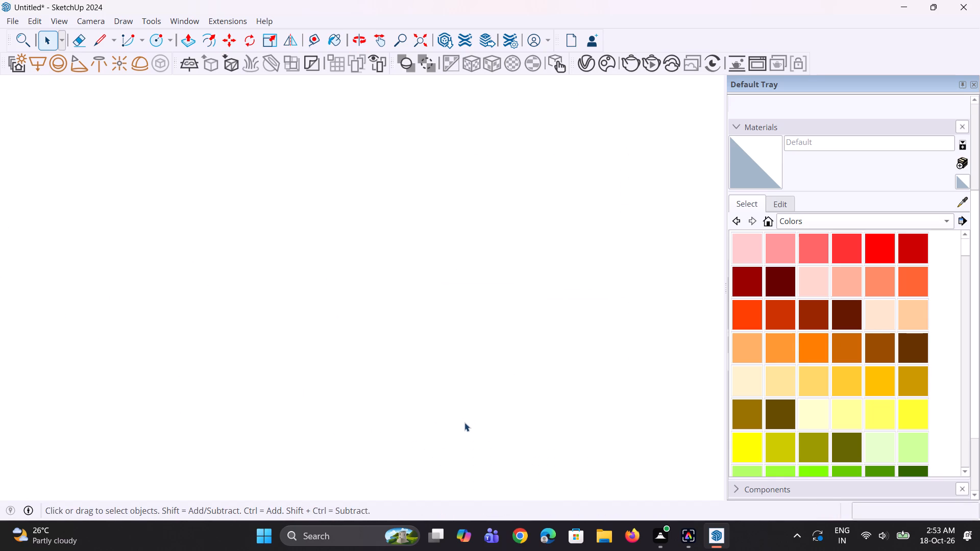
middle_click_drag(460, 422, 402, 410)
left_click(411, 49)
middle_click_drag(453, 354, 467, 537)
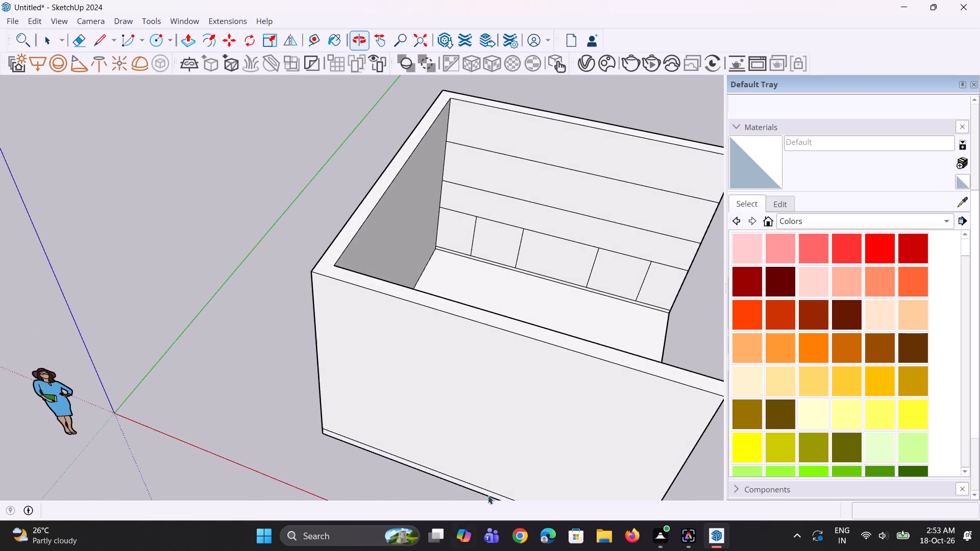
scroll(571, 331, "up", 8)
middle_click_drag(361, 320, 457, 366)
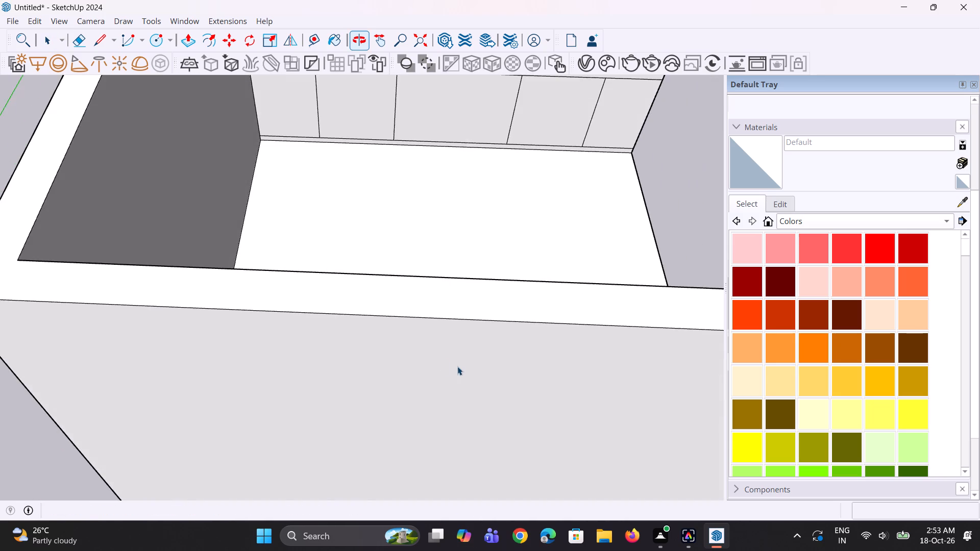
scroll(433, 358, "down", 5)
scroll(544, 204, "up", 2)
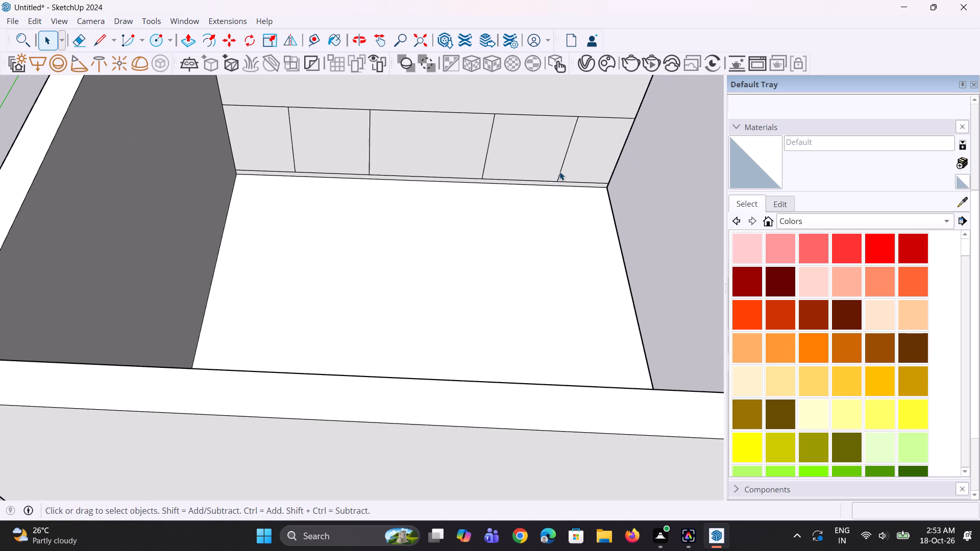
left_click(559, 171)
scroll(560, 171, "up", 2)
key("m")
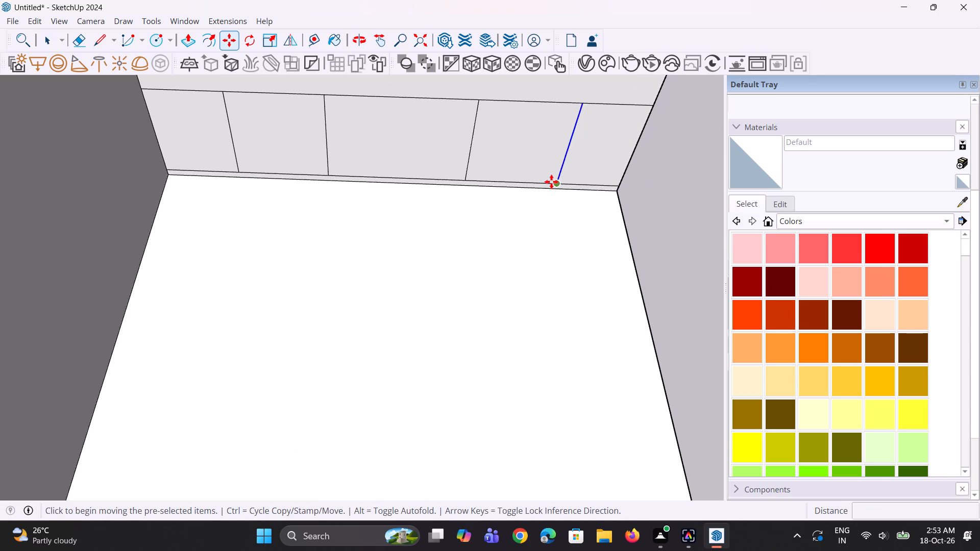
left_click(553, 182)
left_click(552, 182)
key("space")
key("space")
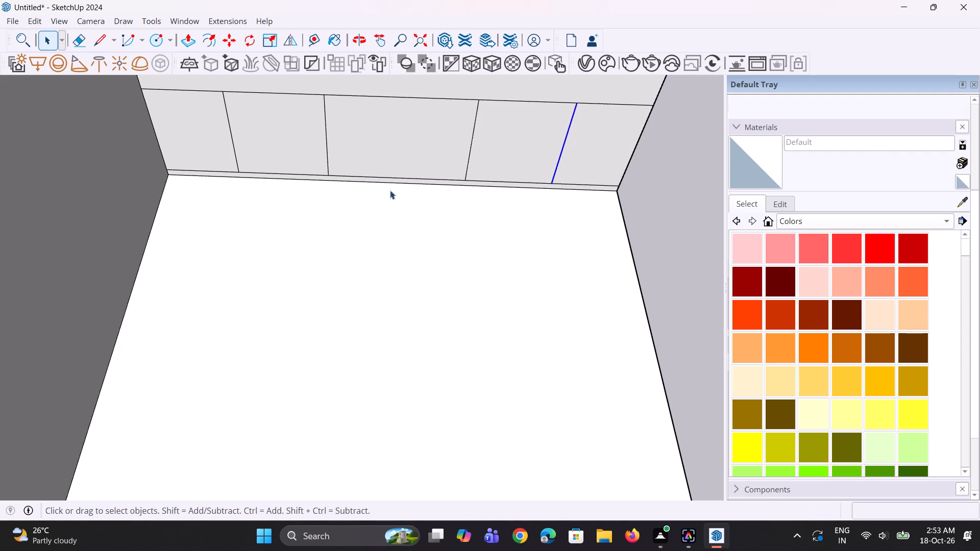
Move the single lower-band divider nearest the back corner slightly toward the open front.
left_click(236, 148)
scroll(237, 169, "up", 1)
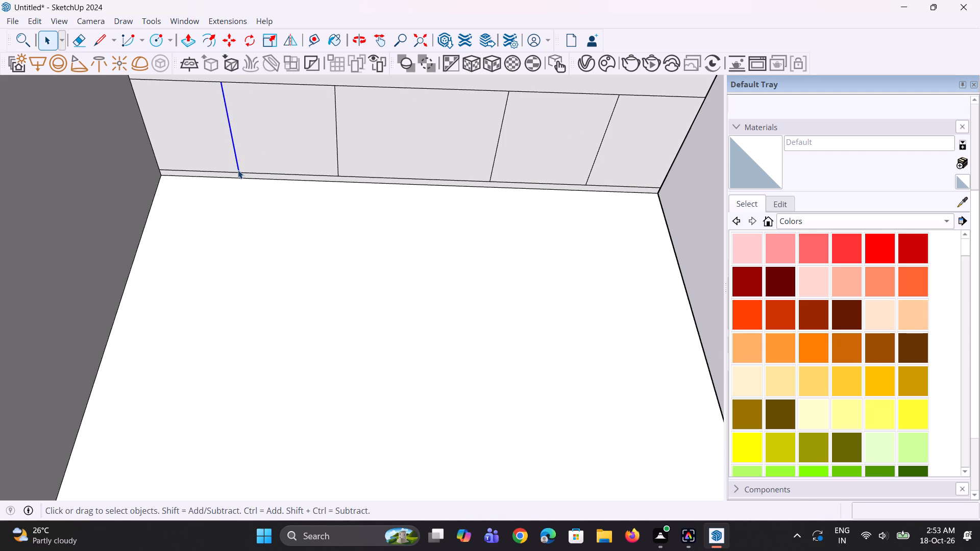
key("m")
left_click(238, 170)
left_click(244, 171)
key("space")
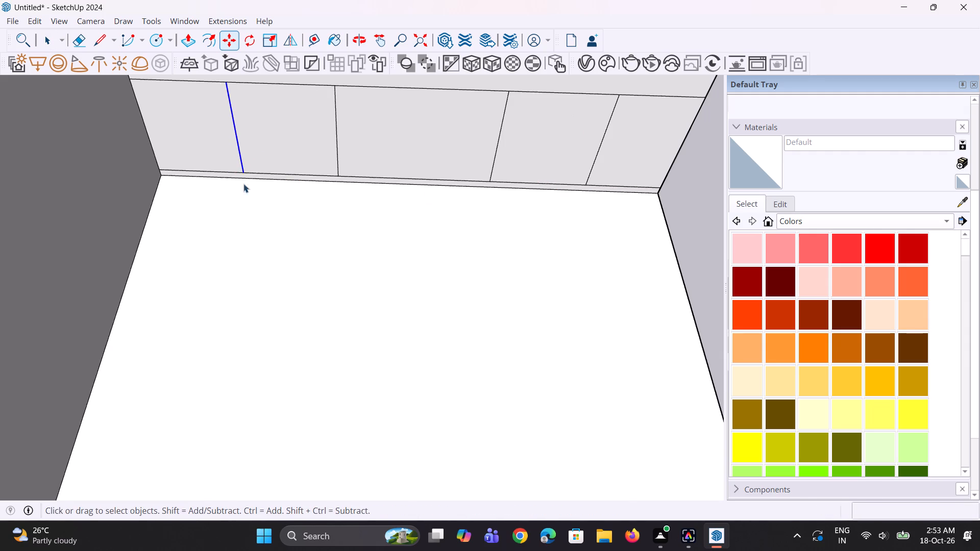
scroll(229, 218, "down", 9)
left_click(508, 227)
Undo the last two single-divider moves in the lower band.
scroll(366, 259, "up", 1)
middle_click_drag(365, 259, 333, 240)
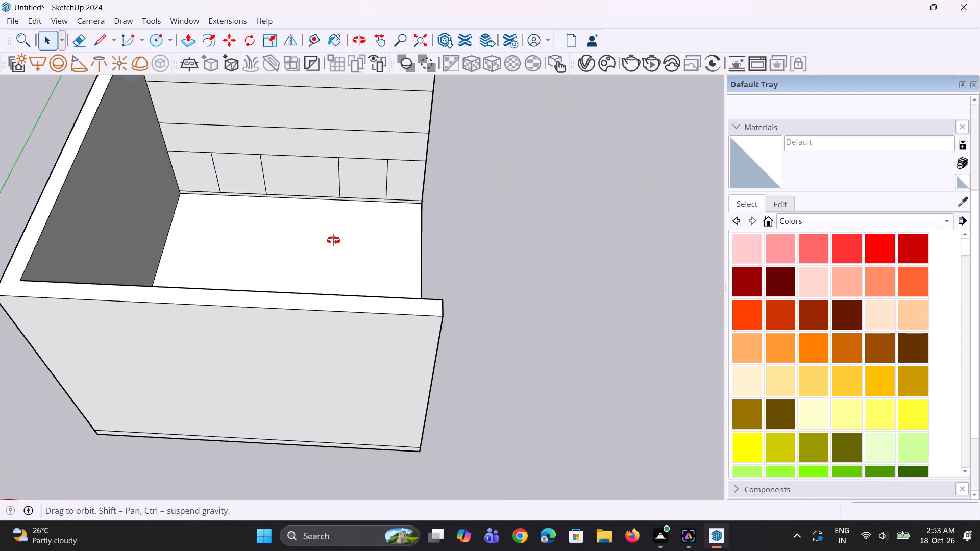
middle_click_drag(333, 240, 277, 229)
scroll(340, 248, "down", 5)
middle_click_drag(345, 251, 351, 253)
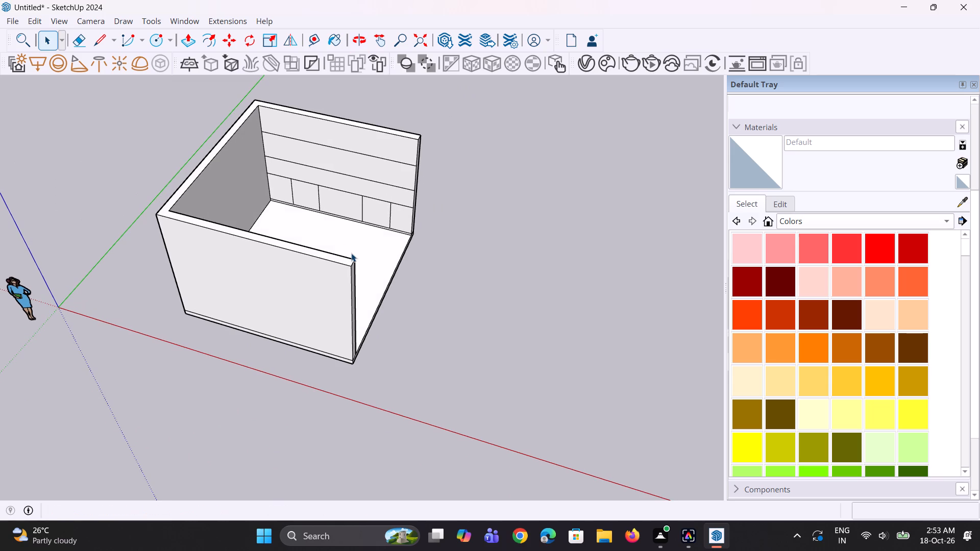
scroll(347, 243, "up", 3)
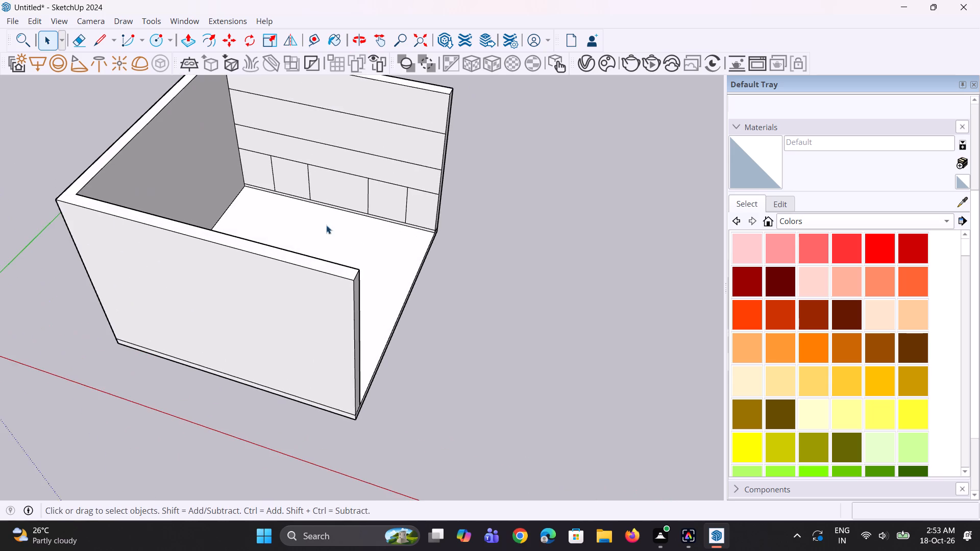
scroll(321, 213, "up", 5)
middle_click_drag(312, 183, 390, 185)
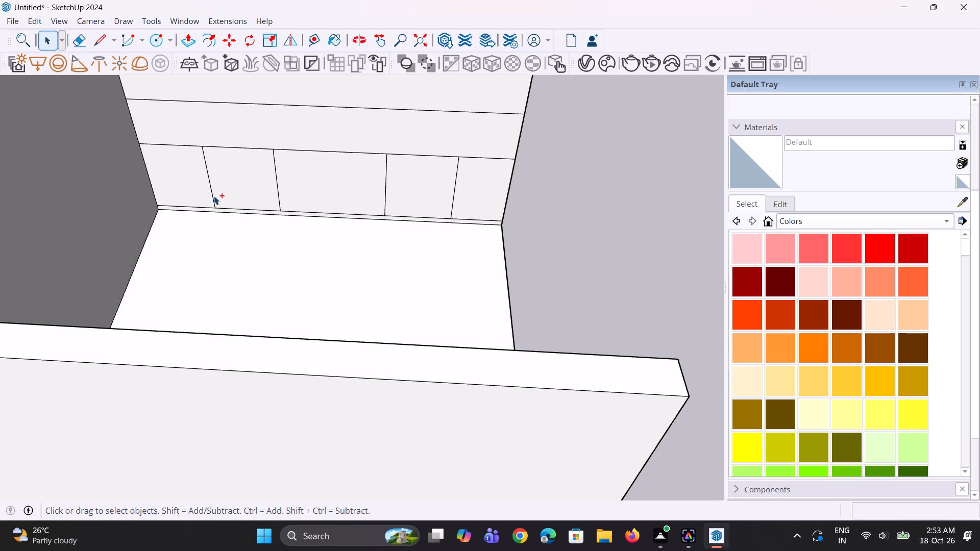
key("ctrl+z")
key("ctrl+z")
Copy the second lower-band divider from the back corner about 5 3/4" toward the back wall, forming a narrow strip.
scroll(218, 194, "up", 2)
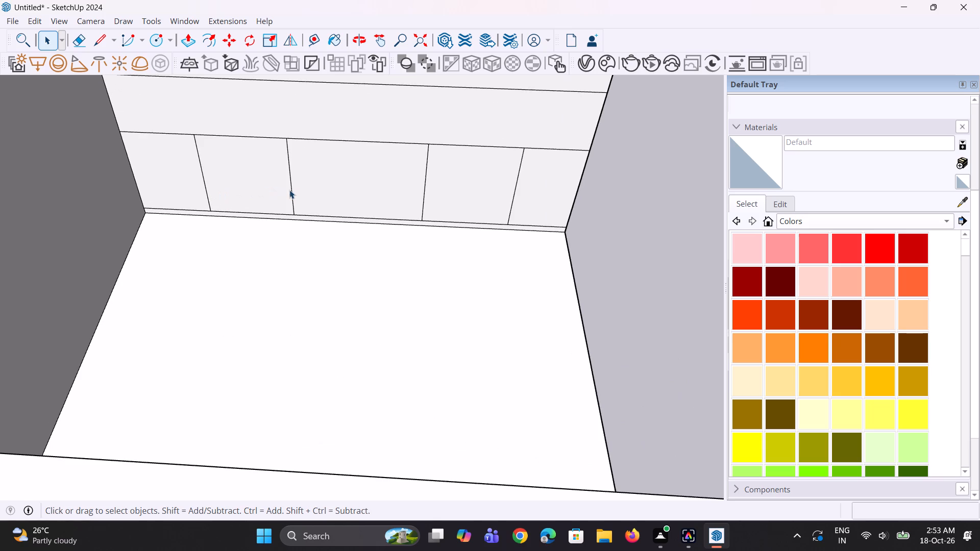
left_click(291, 192)
scroll(293, 226, "up", 2)
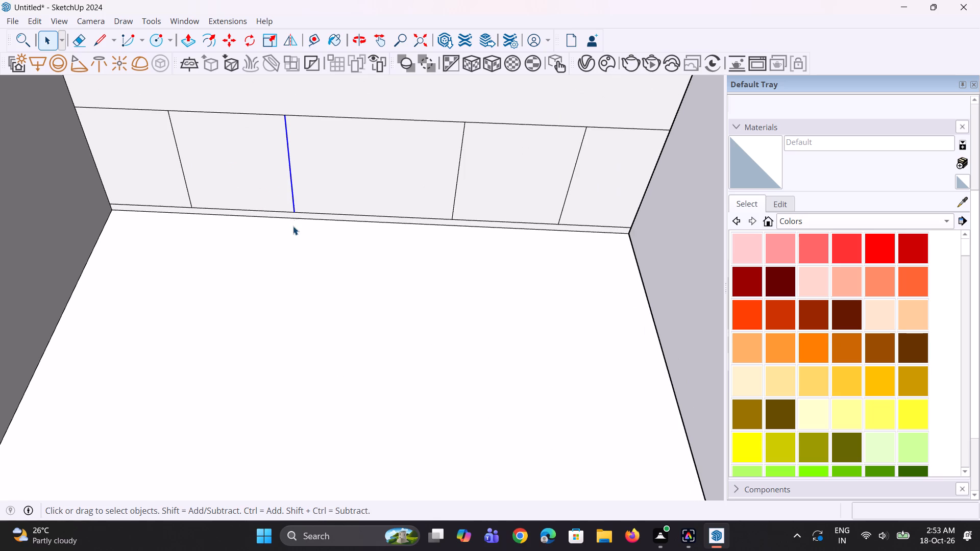
key("m")
left_click(293, 213)
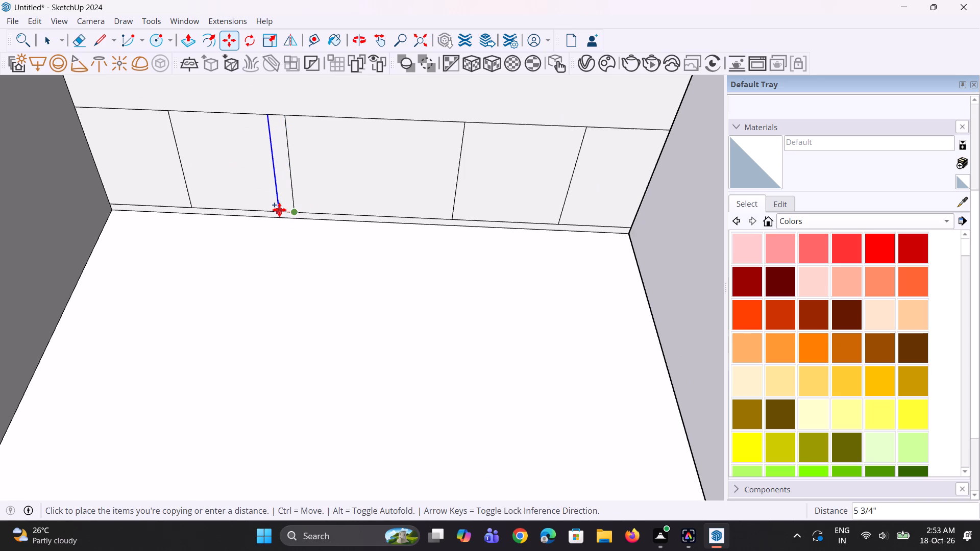
left_click(279, 210)
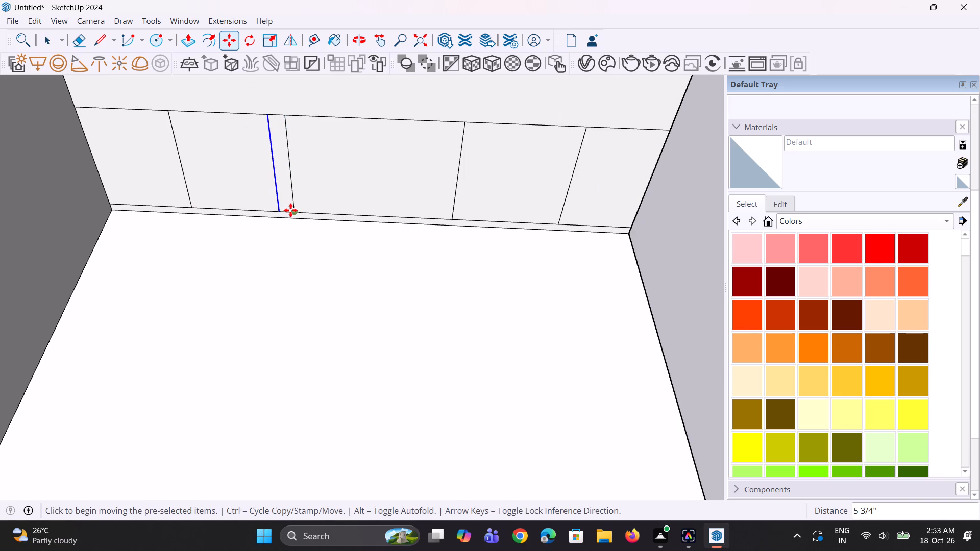
key("m")
key("space")
key("space")
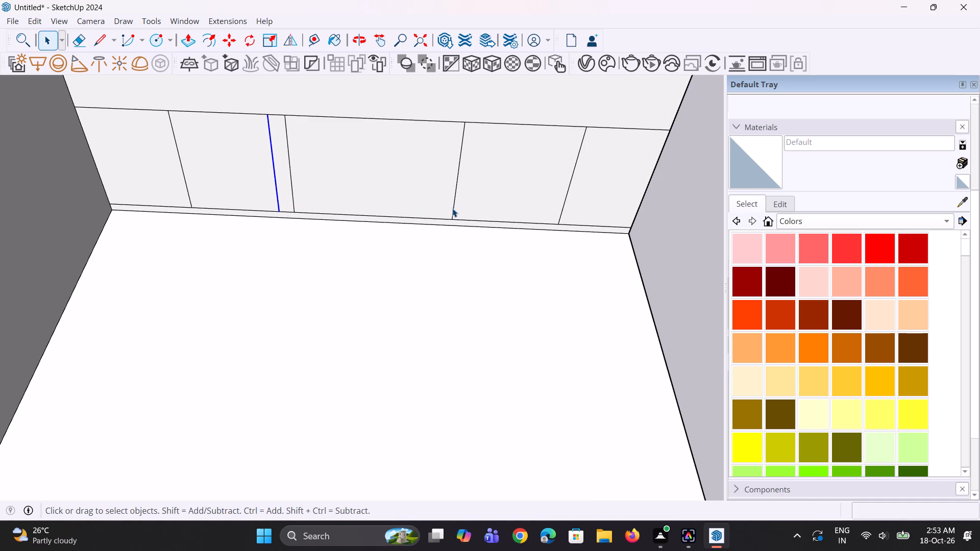
Copy the divider on the open-front side of the wide central panel a short distance toward the open front, forming a matching narrow strip.
left_click(452, 208)
key("m")
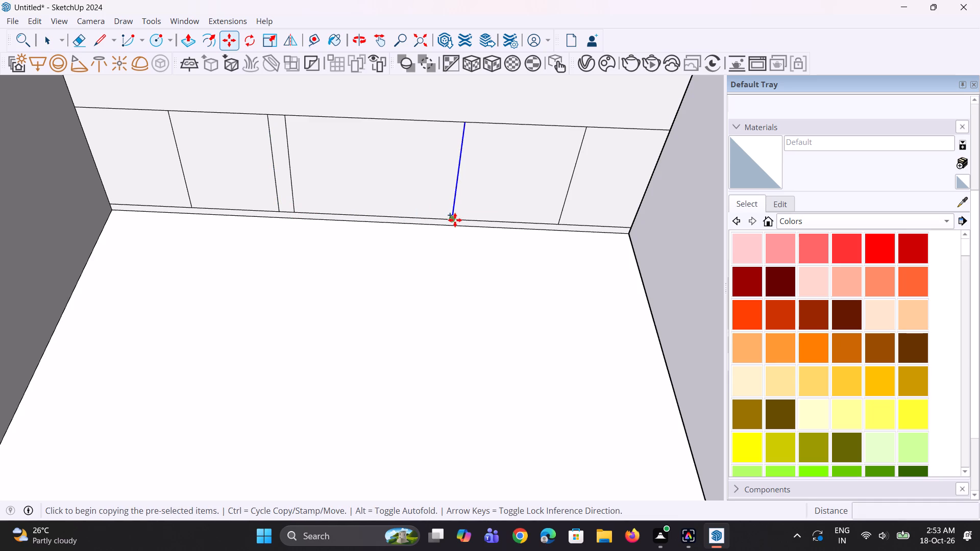
left_click(455, 220)
left_click(469, 222)
scroll(379, 260, "down", 5)
key("space")
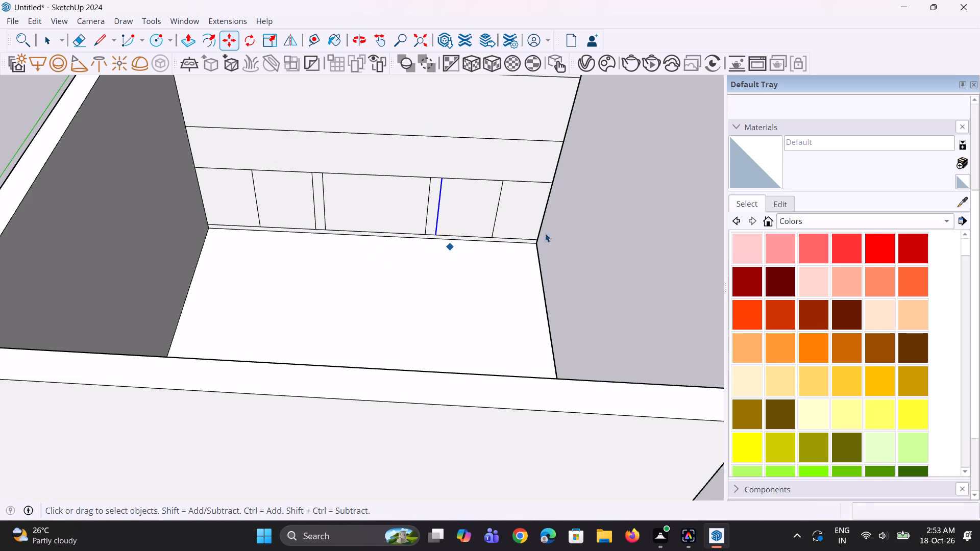
key("space")
left_click(567, 232)
Copy the top band's back-corner vertical edge 16' 3" to the wall's open-front end, dividing the span into 6 equal panels.
middle_click_drag(572, 262, 408, 230)
scroll(432, 281, "down", 4)
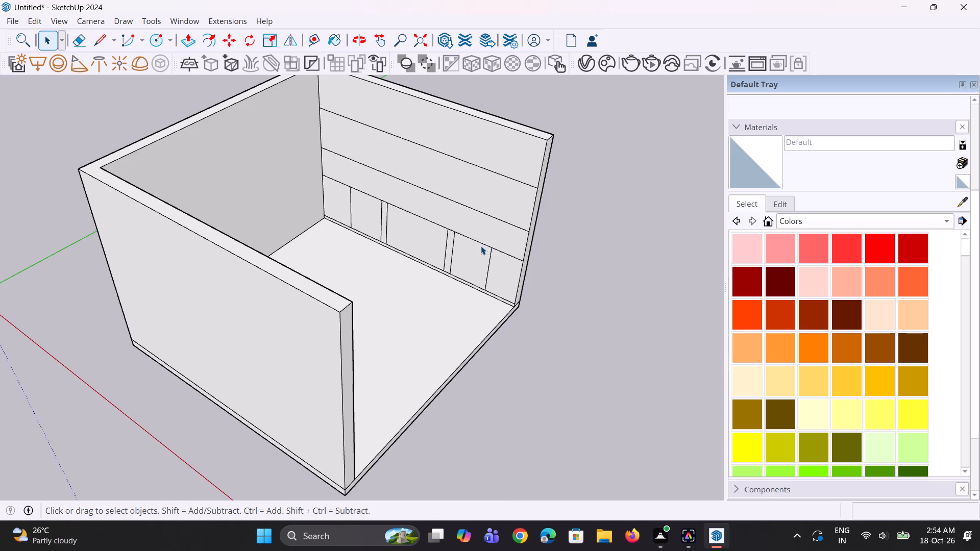
scroll(483, 284, "down", 3)
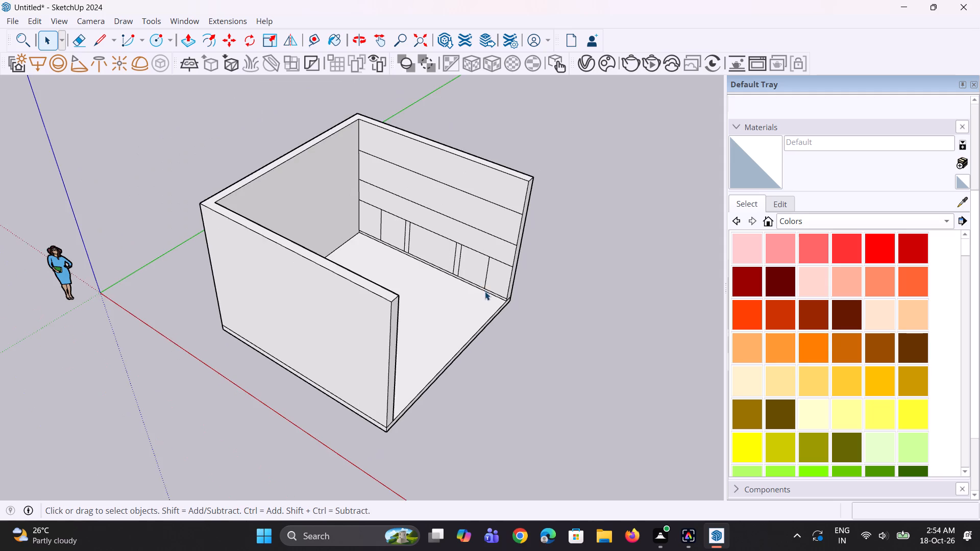
middle_click_drag(485, 291, 438, 250)
scroll(413, 246, "down", 3)
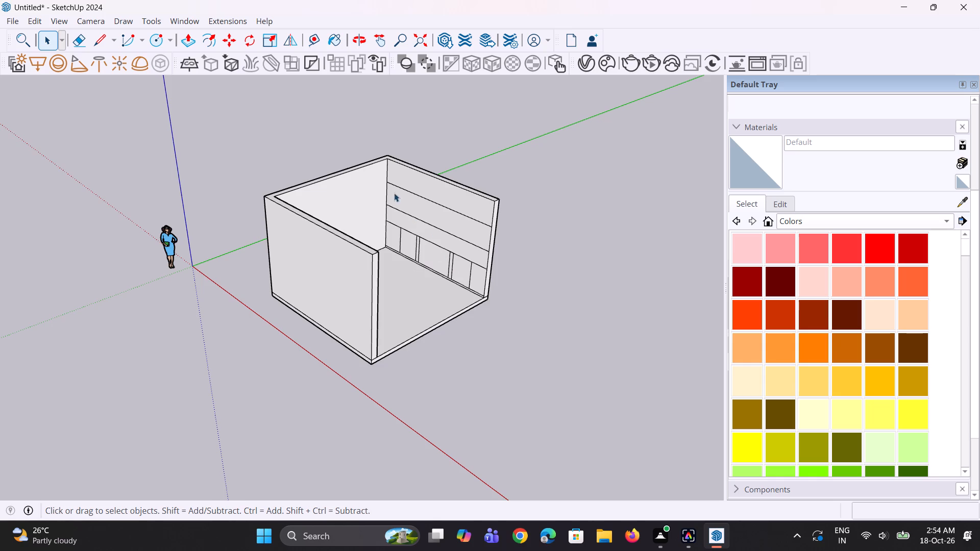
scroll(376, 178, "up", 4)
left_click(389, 172)
scroll(389, 183, "up", 4)
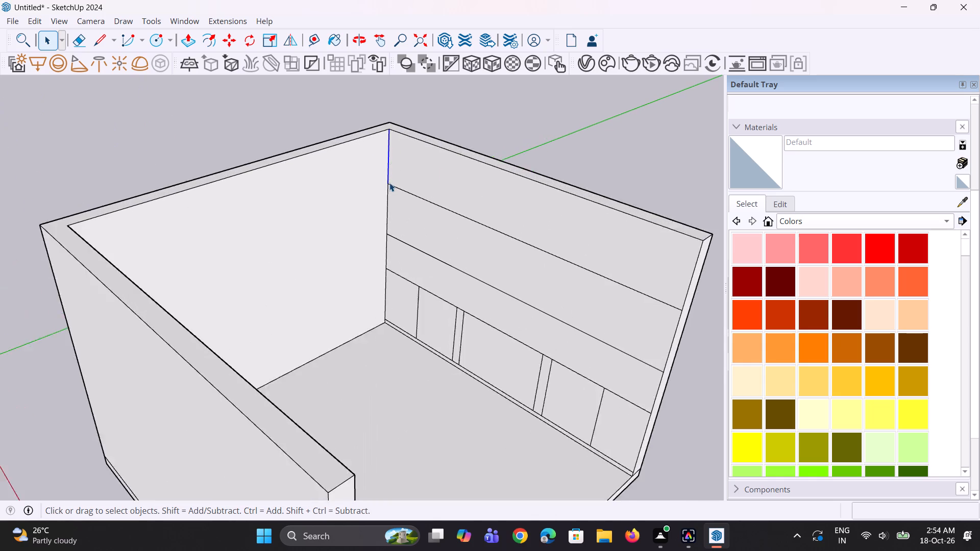
scroll(389, 183, "up", 1)
key("m")
left_click(387, 185)
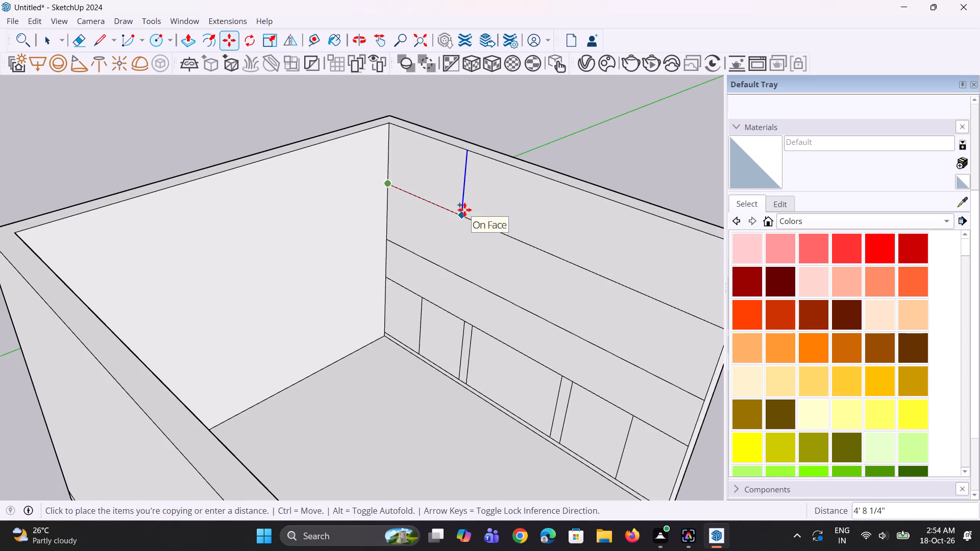
scroll(464, 210, "down", 4)
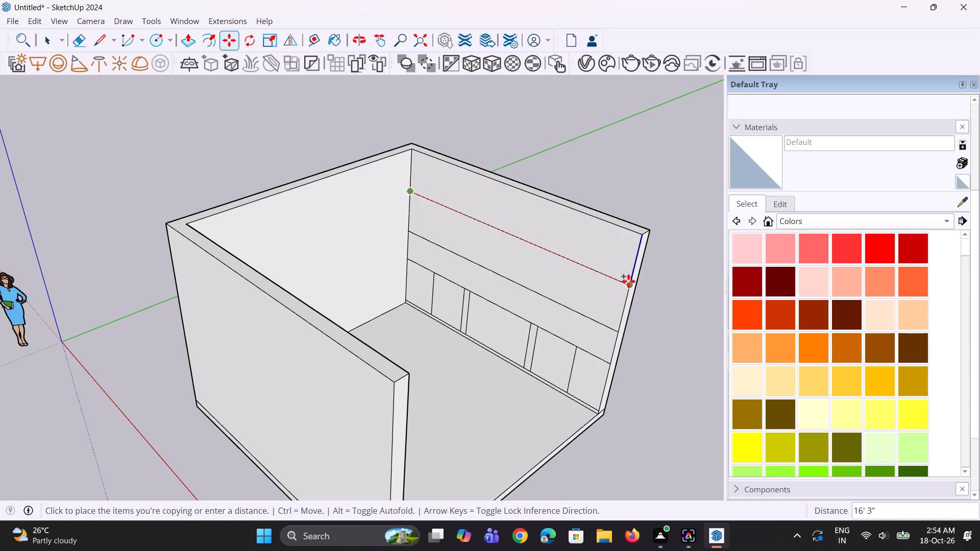
left_click(628, 281)
type("/6")
key("Return")
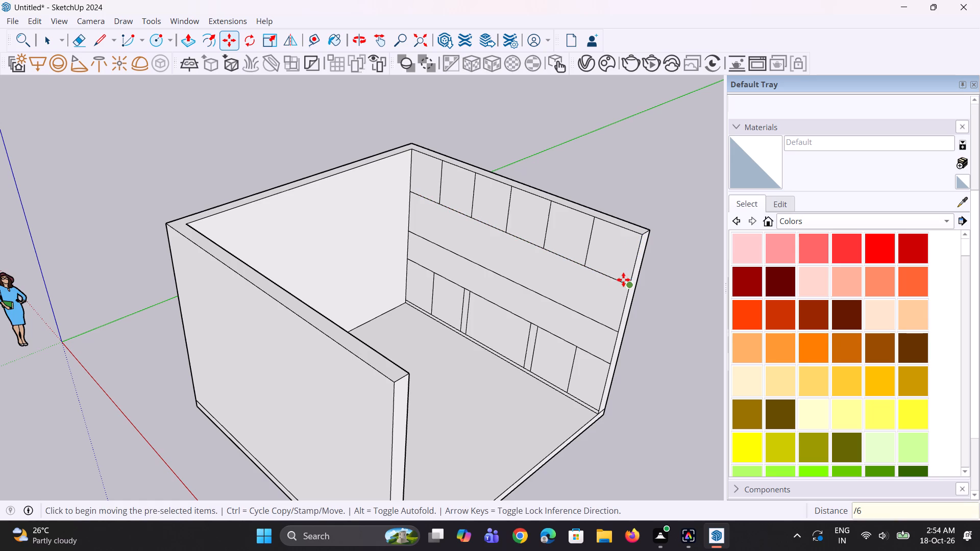
Examine the panel layout on the divided side wall from several angles.
middle_click_drag(533, 277, 613, 232)
key("space")
key("space")
scroll(574, 220, "up", 2)
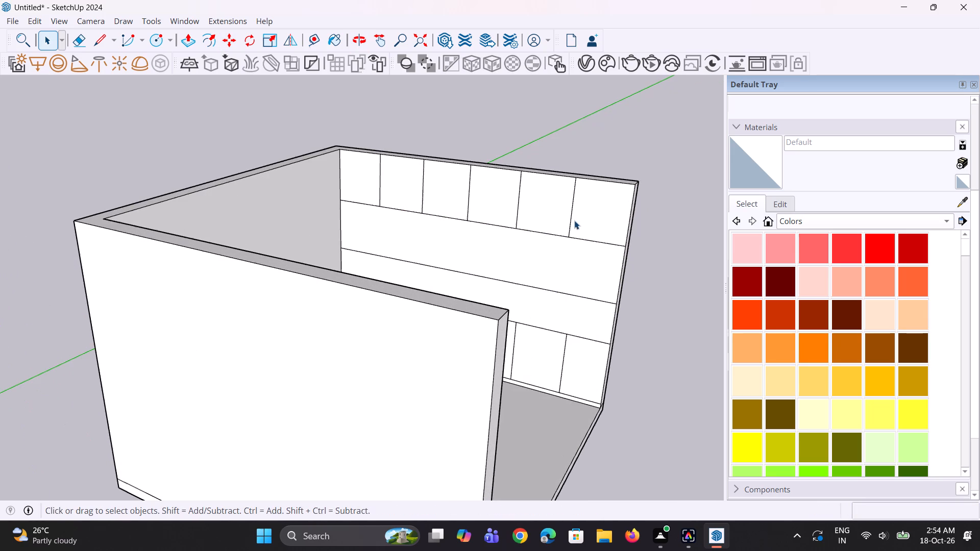
scroll(459, 303, "down", 4)
scroll(472, 268, "up", 5)
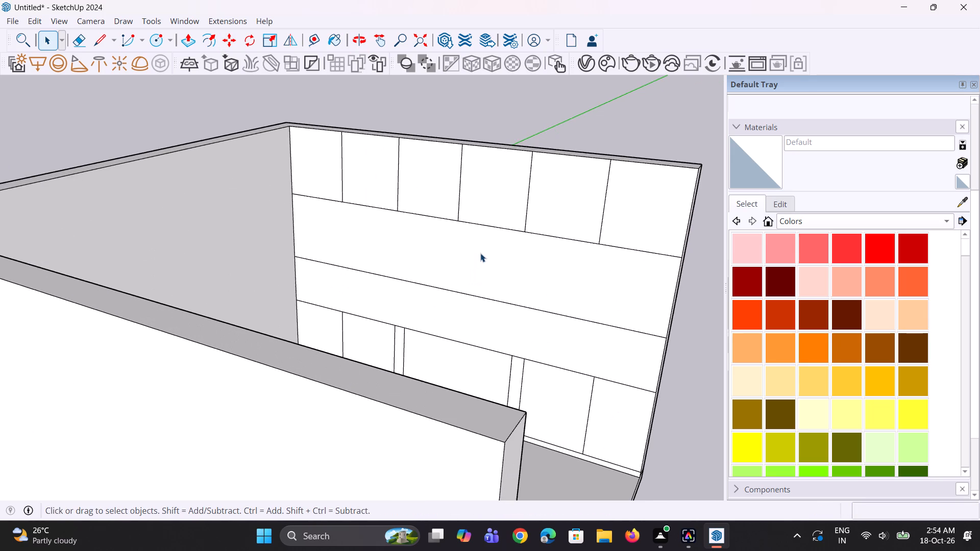
scroll(390, 279, "down", 5)
scroll(388, 274, "up", 1)
middle_click_drag(394, 275, 382, 288)
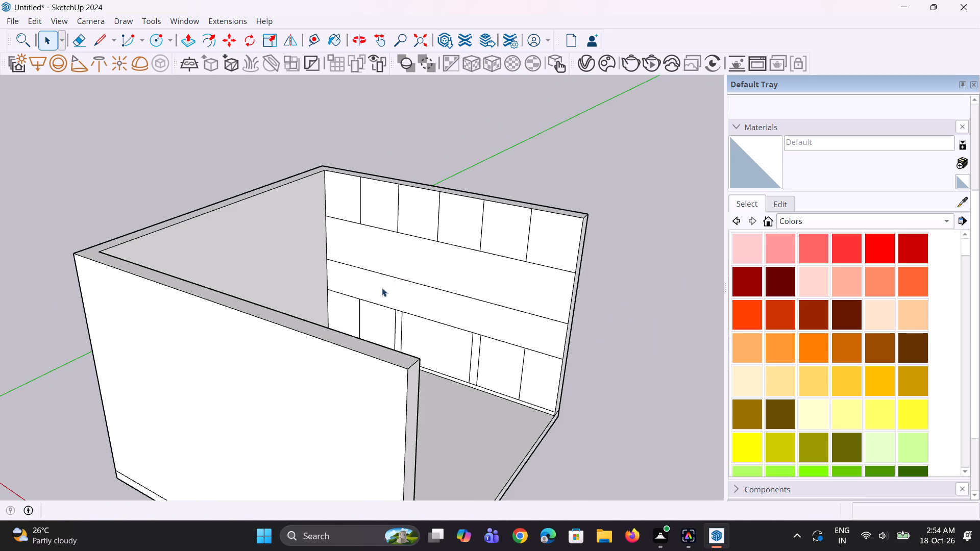
scroll(337, 275, "down", 3)
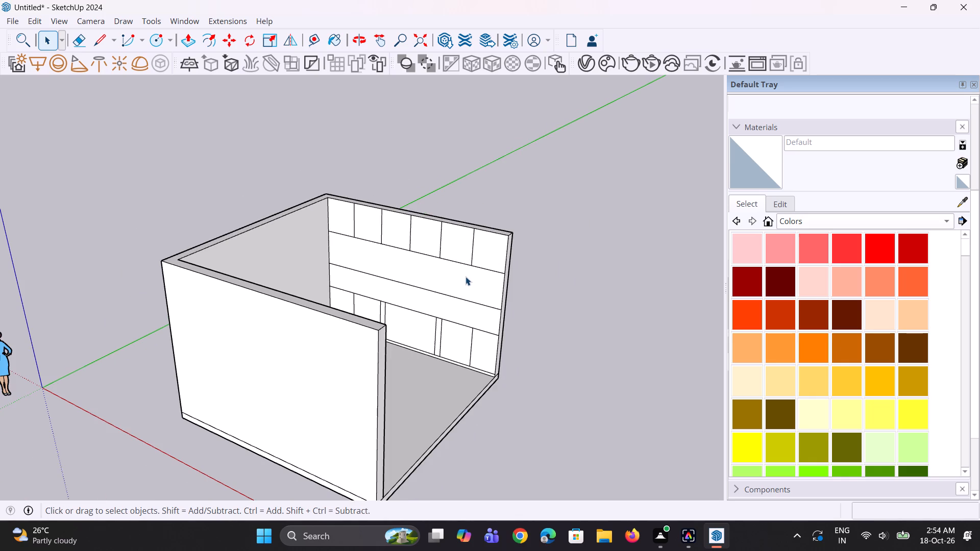
scroll(465, 277, "up", 2)
Erase the short edge between the panelled wall's end face and the slab at the open-front base corner.
middle_click_drag(509, 400, 478, 396)
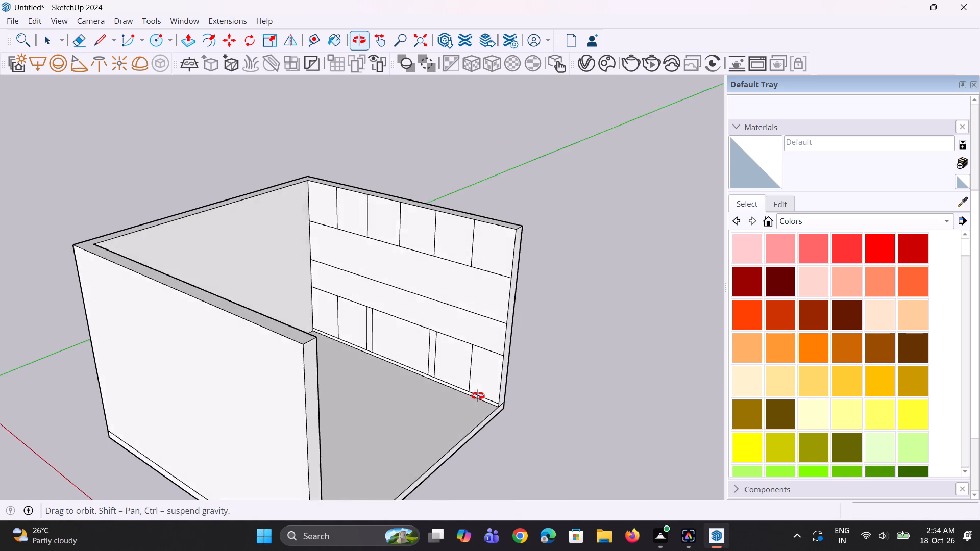
middle_click_drag(478, 396, 471, 392)
scroll(494, 414, "up", 8)
key("e")
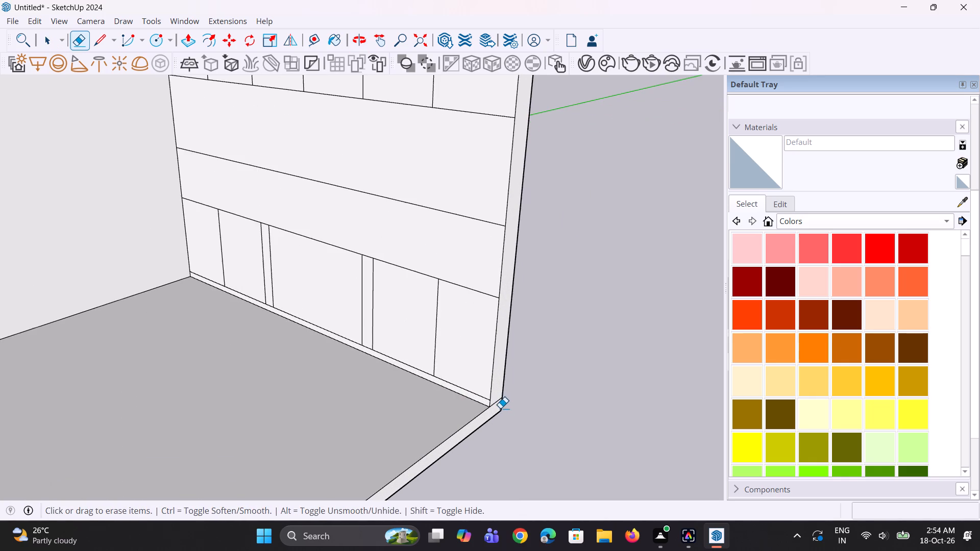
left_click(499, 404)
left_click(499, 404)
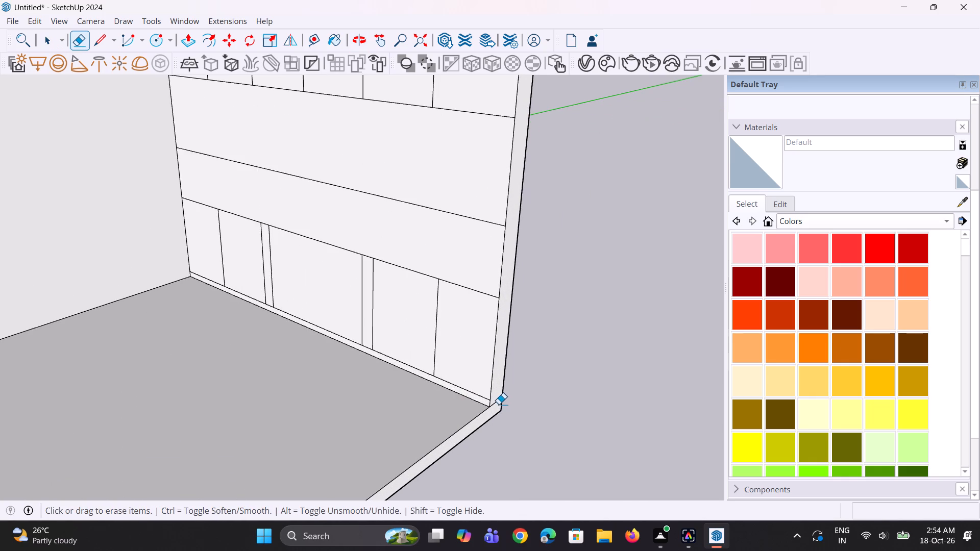
left_click(499, 404)
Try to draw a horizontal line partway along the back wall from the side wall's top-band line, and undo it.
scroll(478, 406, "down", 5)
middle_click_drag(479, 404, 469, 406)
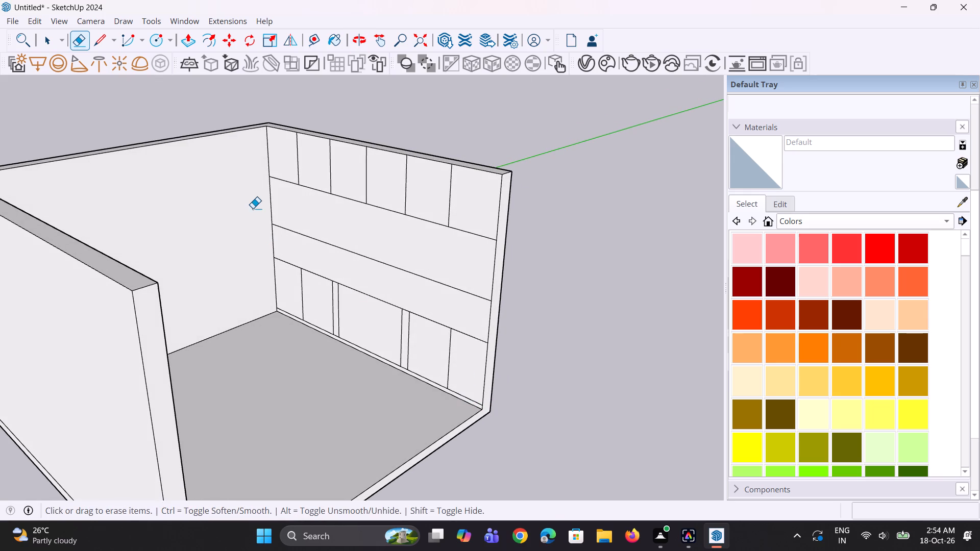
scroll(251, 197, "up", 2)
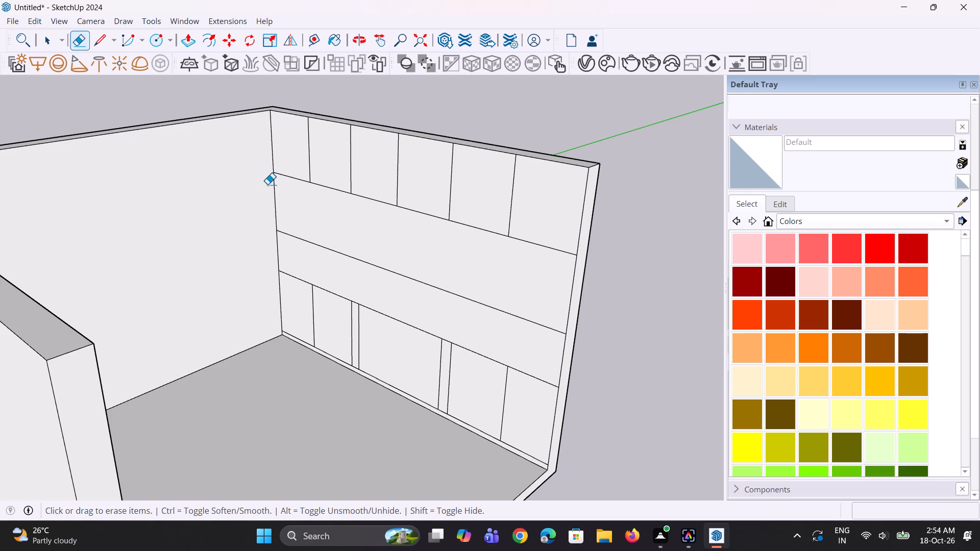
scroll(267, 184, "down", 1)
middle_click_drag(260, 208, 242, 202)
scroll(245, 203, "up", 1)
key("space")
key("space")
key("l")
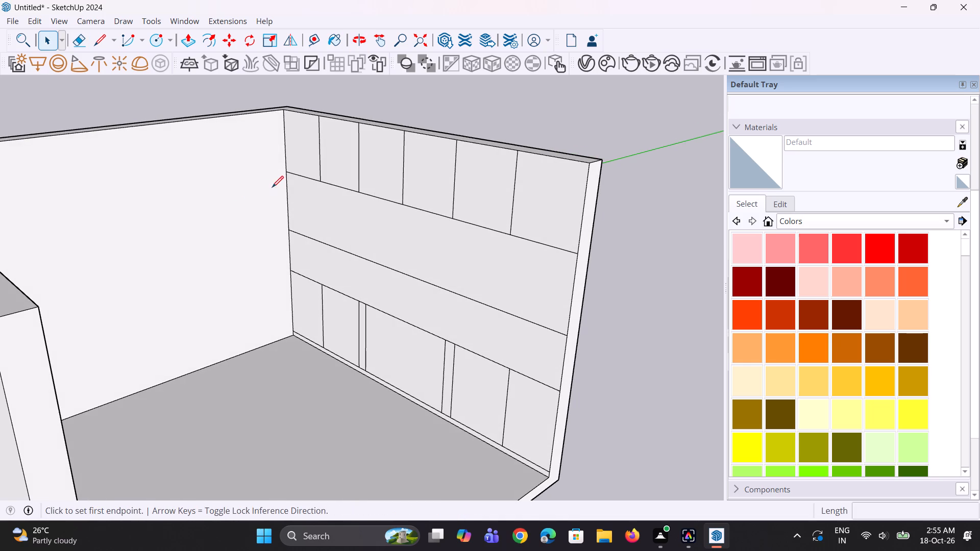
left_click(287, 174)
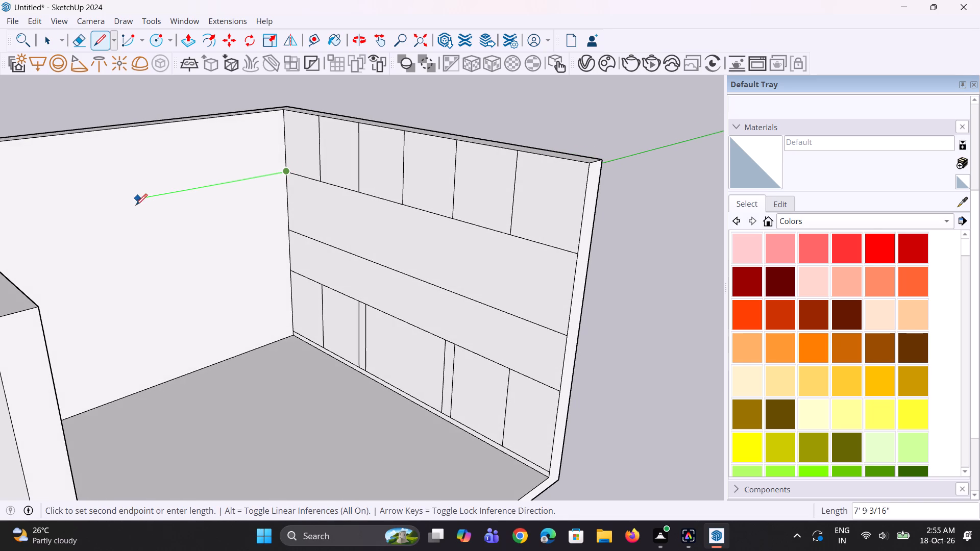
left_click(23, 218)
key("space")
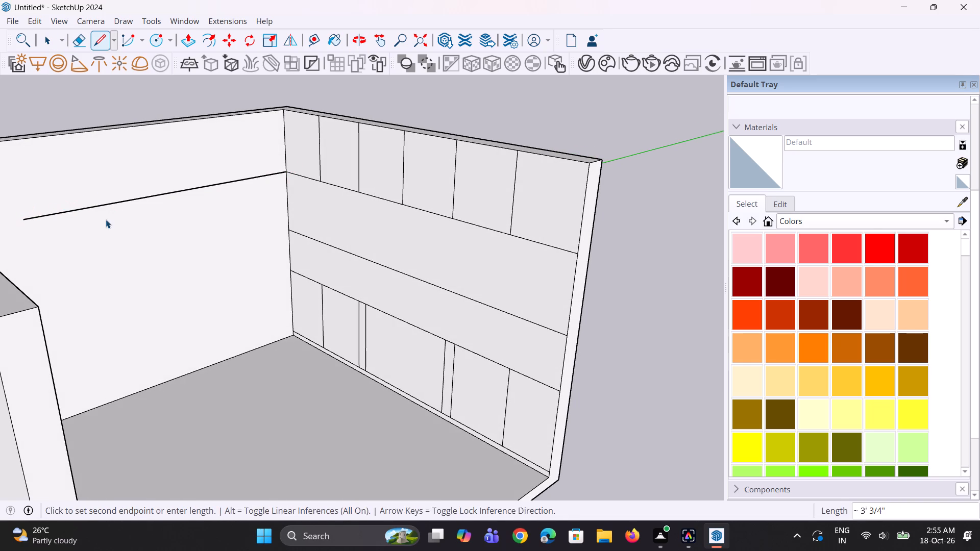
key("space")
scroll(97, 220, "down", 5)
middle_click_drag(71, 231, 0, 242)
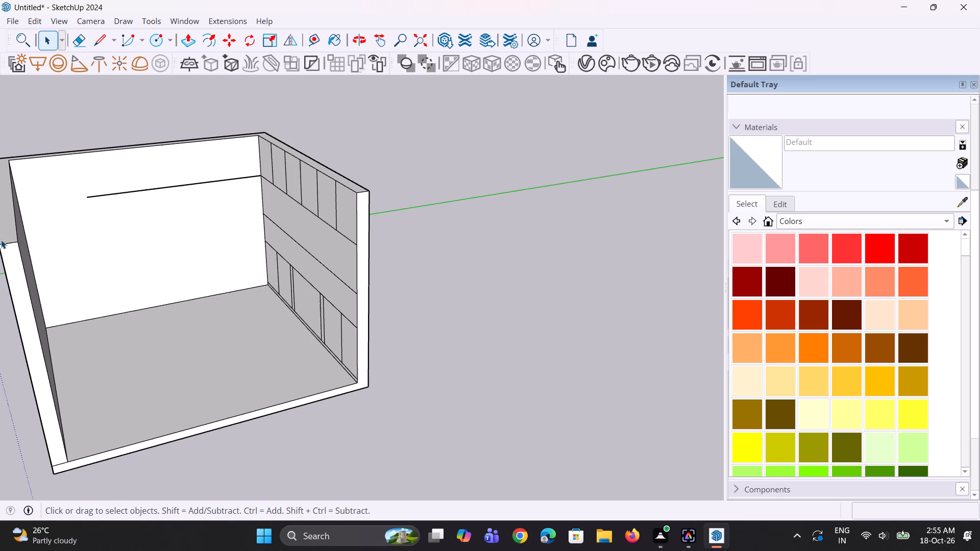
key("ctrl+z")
Draw a 16' 6" horizontal line across the back wall, continuing the side wall's top-band line to the opposite corner.
scroll(165, 208, "up", 2)
key("l")
scroll(183, 197, "up", 2)
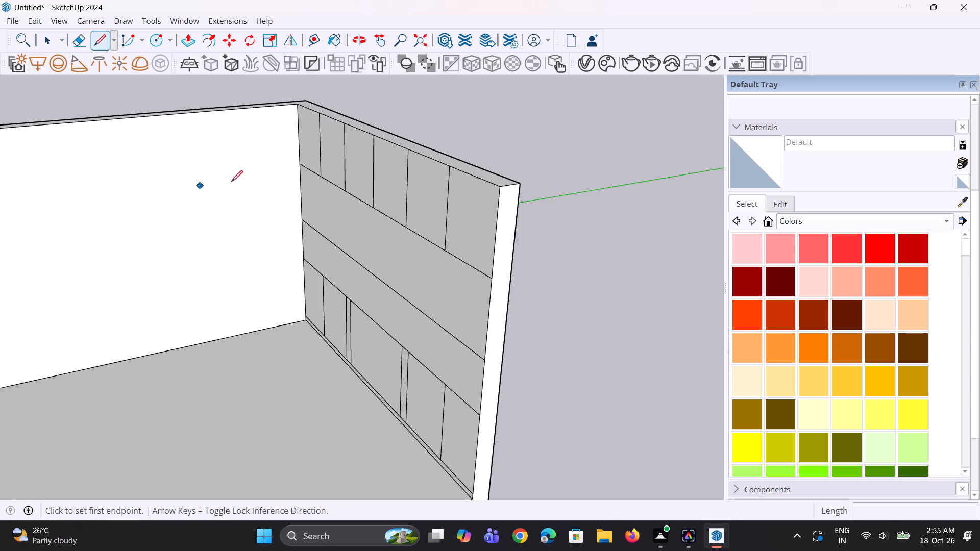
scroll(231, 182, "up", 2)
left_click(308, 161)
scroll(129, 198, "down", 4)
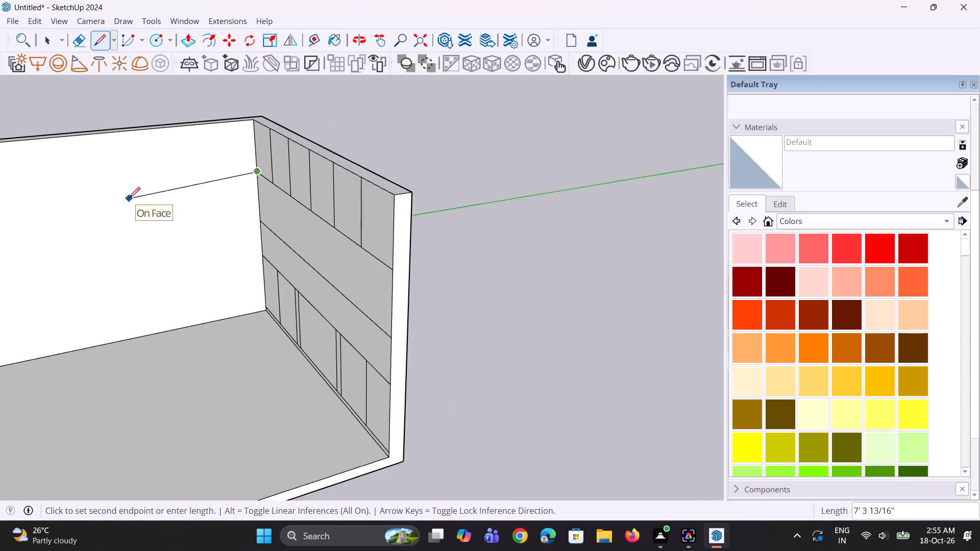
scroll(129, 198, "down", 9)
middle_click_drag(80, 218, 9, 233)
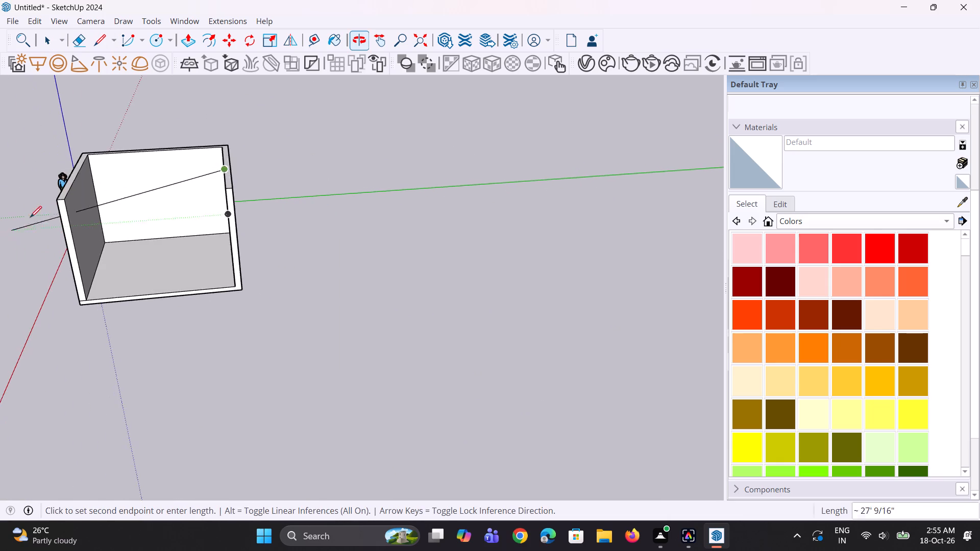
scroll(92, 199, "up", 5)
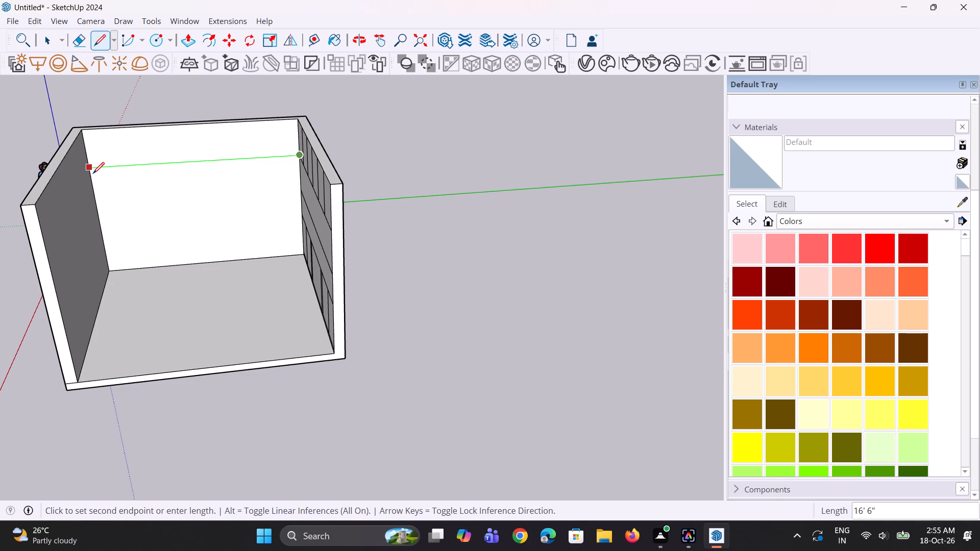
left_click(91, 171)
key("space")
key("space")
left_click(176, 112)
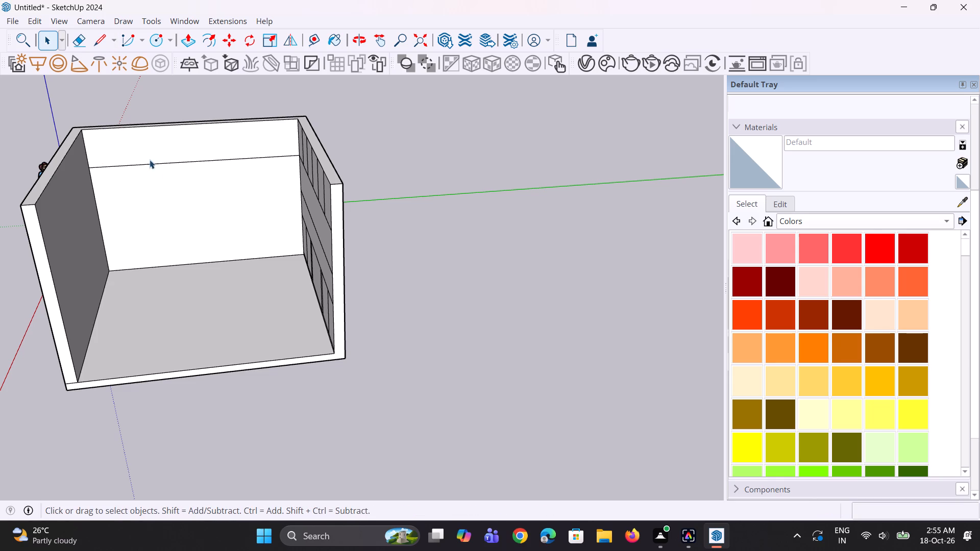
Copy the top band's back-corner vertical edge along the back wall to near the middle of its top band.
middle_click_drag(170, 179, 273, 184)
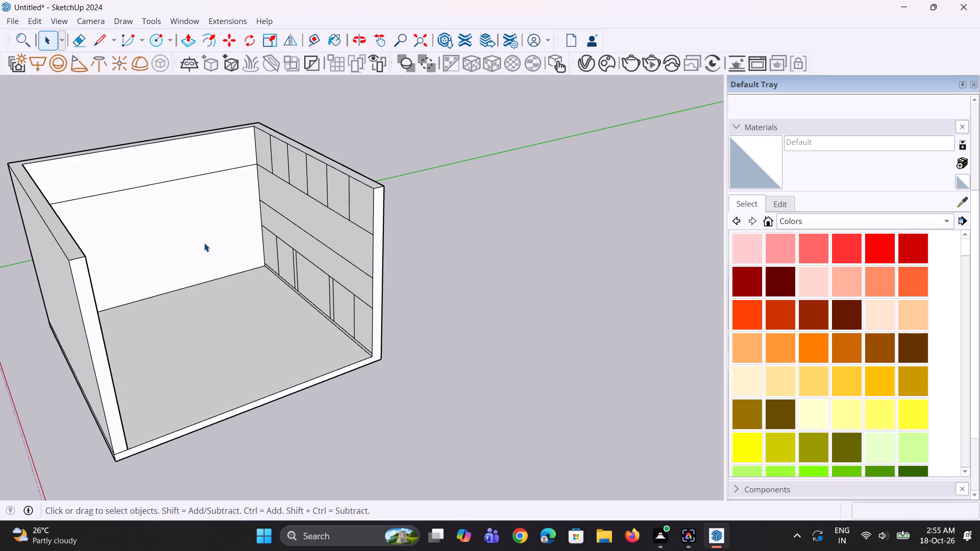
scroll(205, 228, "up", 1)
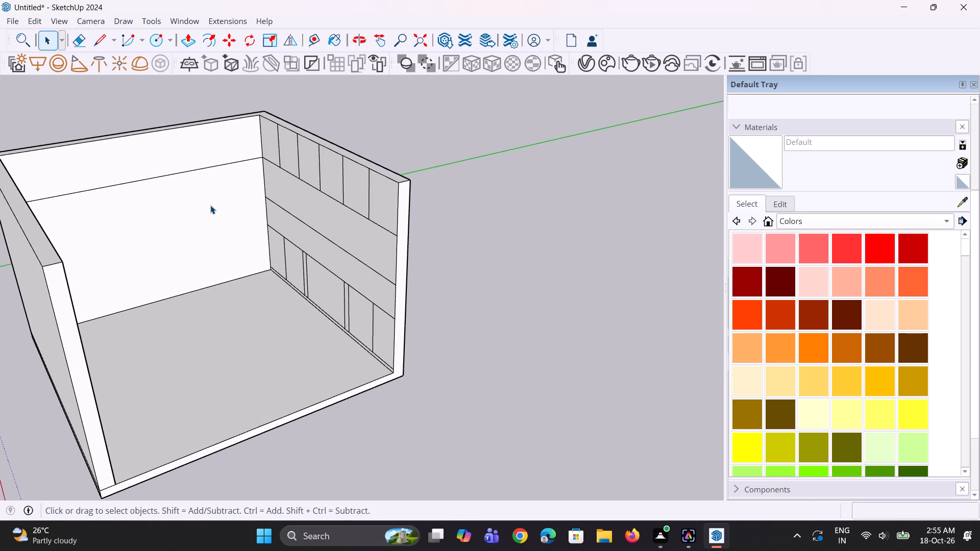
scroll(218, 202, "up", 2)
scroll(236, 156, "up", 1)
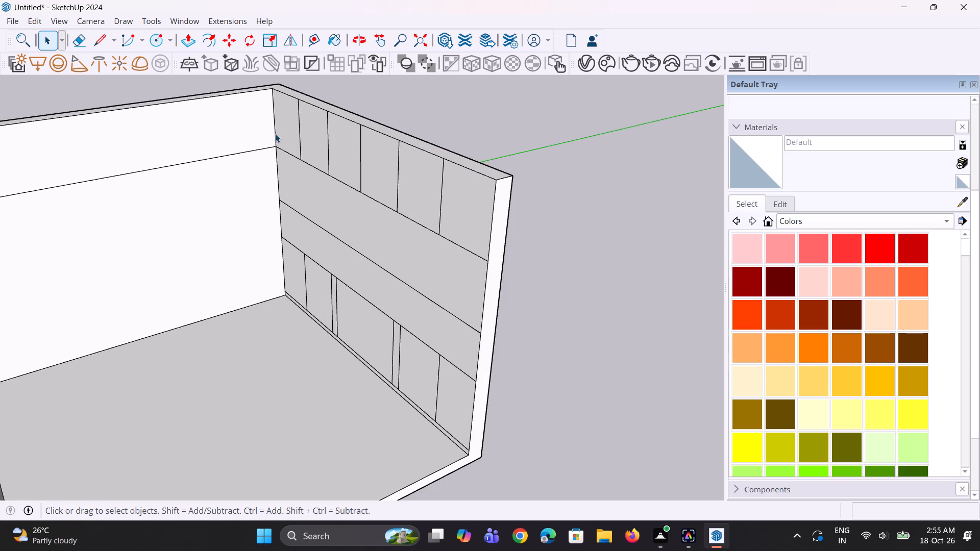
left_click(276, 141)
scroll(272, 150, "up", 1)
key("m")
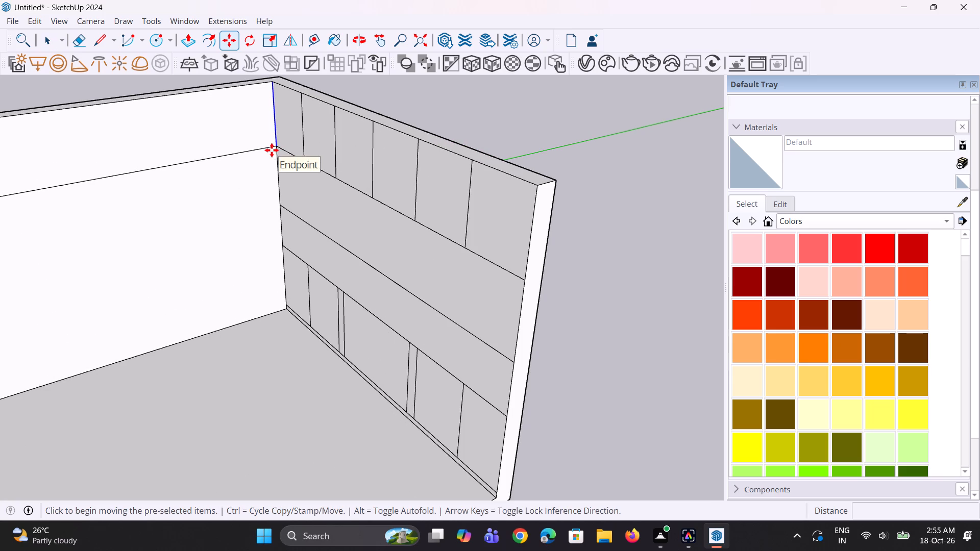
left_click(278, 147)
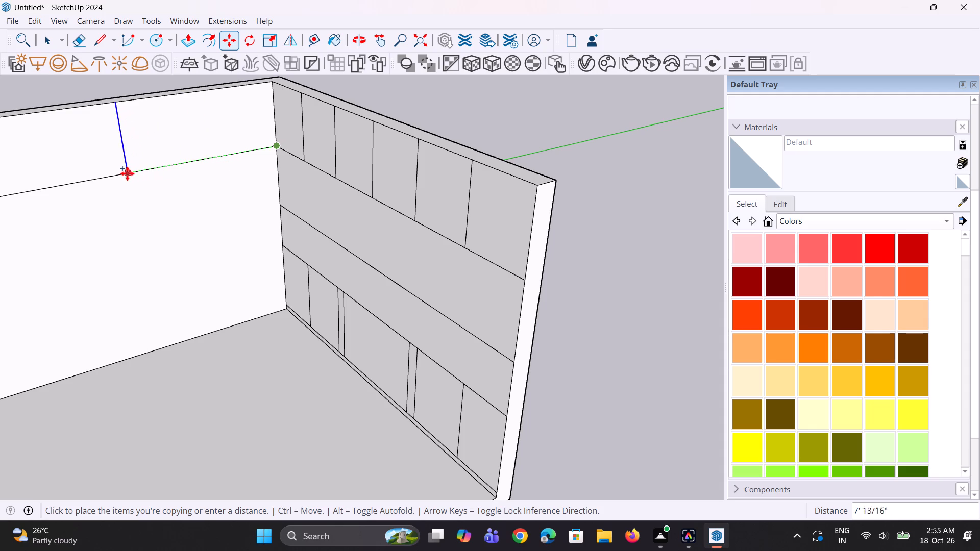
left_click(114, 176)
scroll(114, 176, "down", 12)
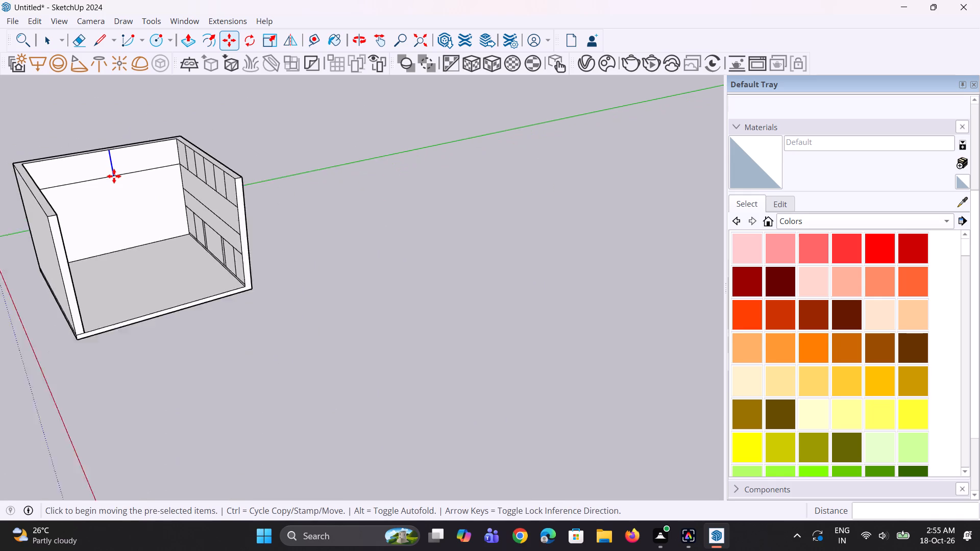
scroll(93, 183, "up", 7)
Copy the new back-wall divider 3' further away from the panelled side wall.
key("m")
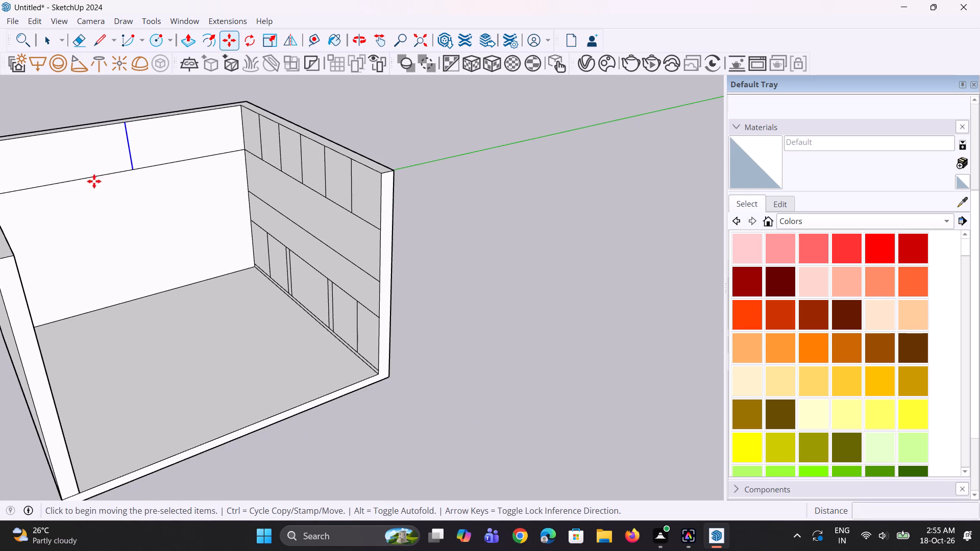
left_click(130, 172)
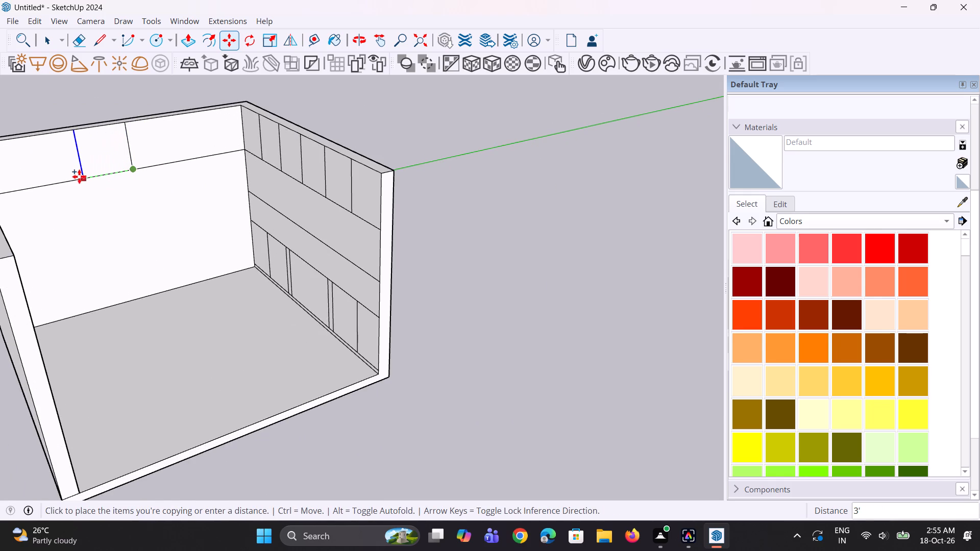
left_click(78, 177)
key("space")
key("space")
left_click(344, 116)
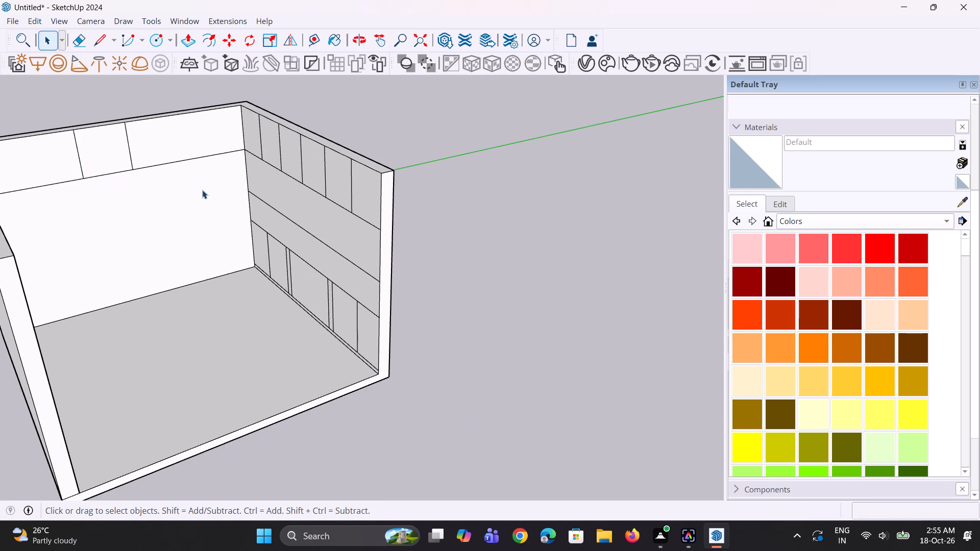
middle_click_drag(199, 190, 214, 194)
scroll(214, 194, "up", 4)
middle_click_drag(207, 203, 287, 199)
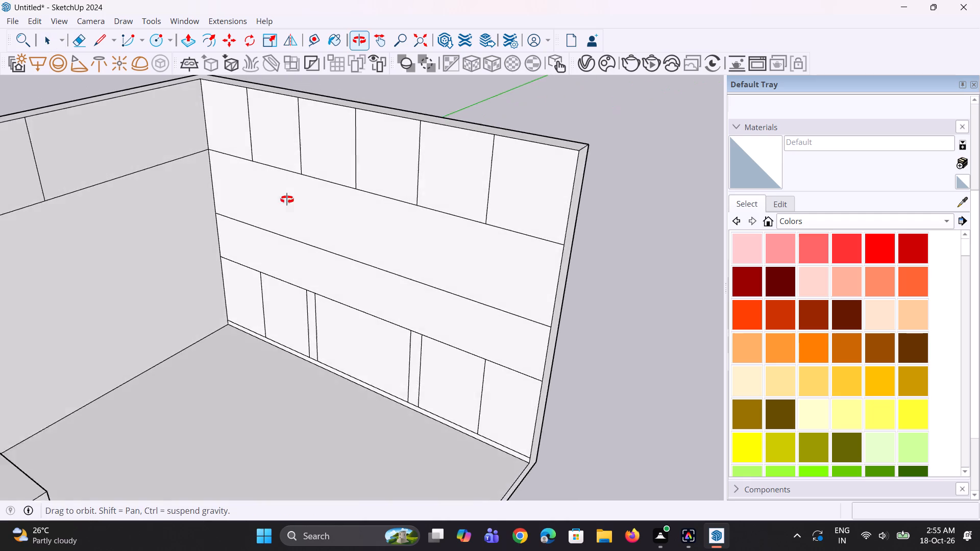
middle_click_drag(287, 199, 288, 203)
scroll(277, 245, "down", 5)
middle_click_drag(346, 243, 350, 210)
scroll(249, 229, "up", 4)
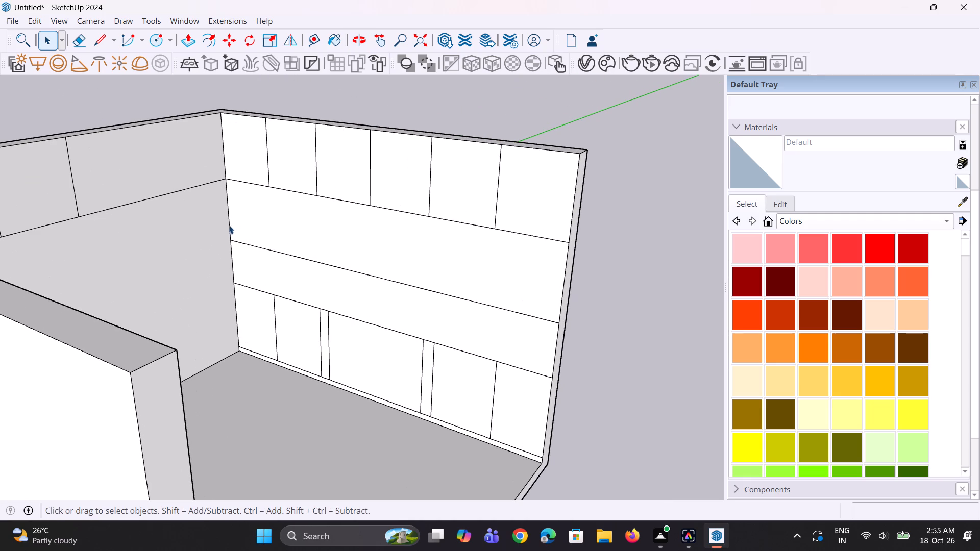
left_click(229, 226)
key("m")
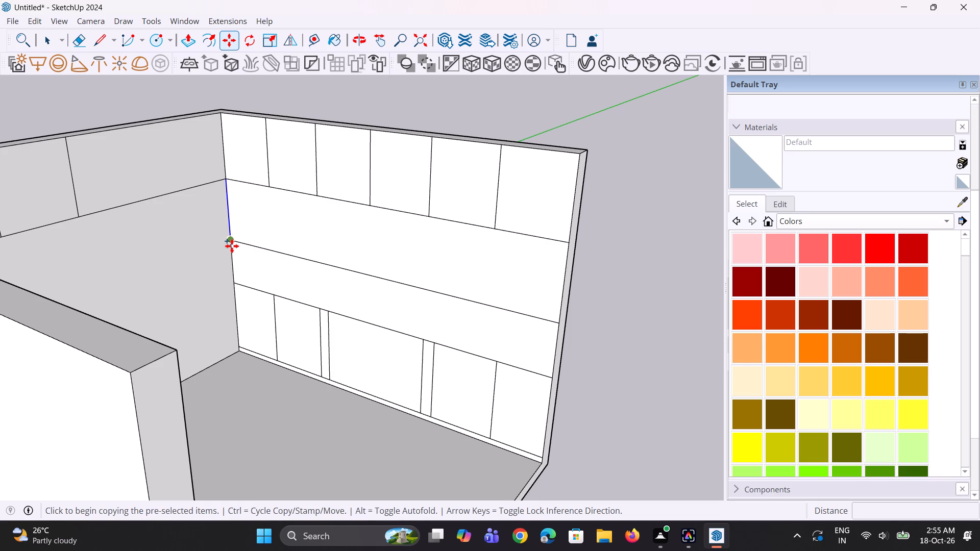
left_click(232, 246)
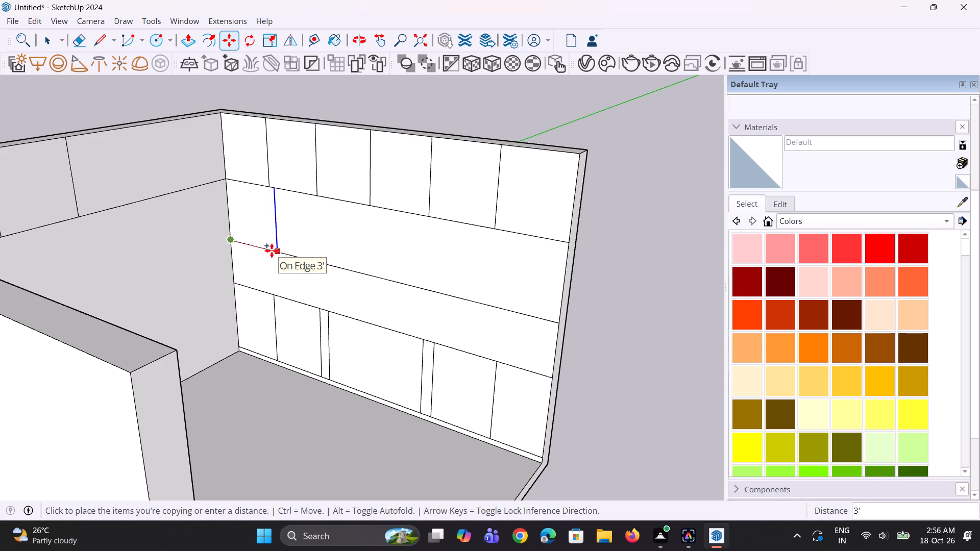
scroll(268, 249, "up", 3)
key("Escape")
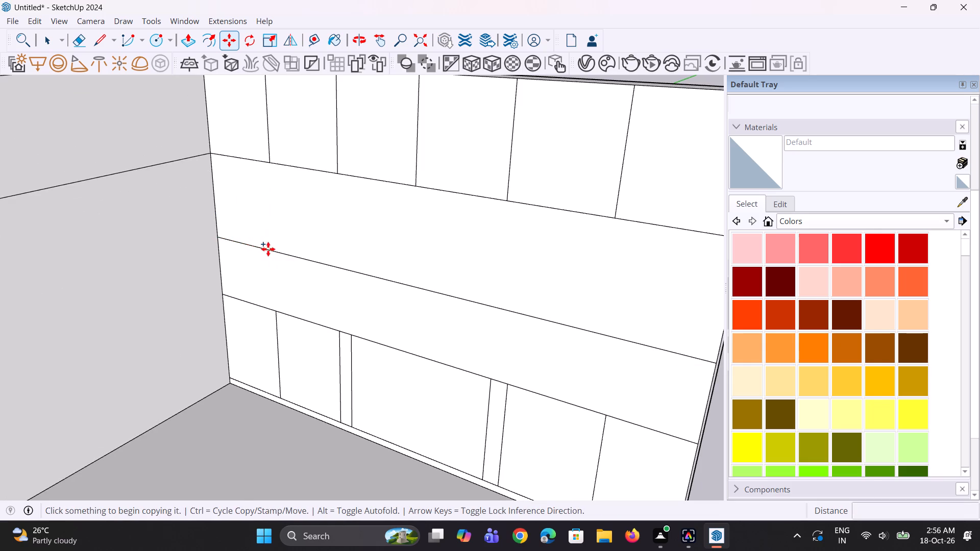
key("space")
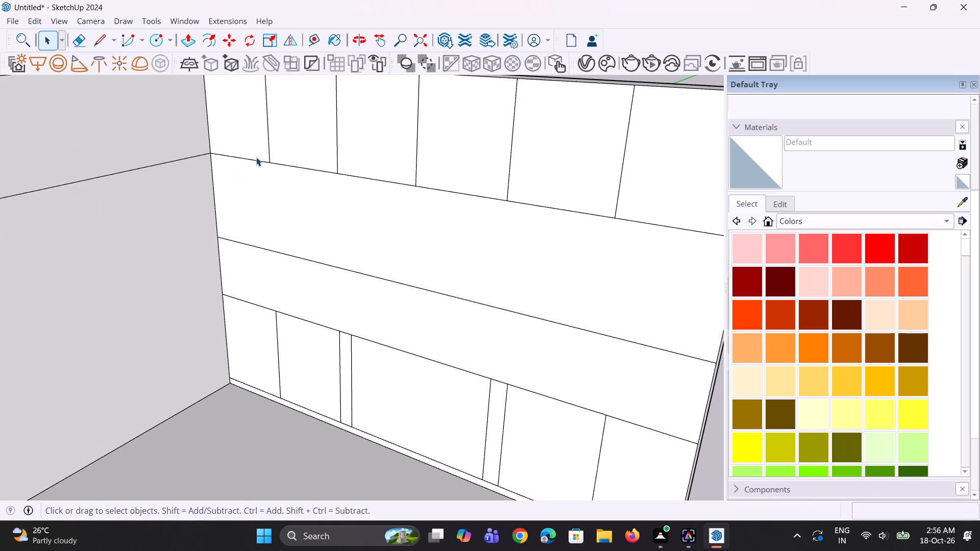
Copy the second band's back-corner vertical edge along the panelled side wall to line up with the first top-band divider.
left_click(211, 165)
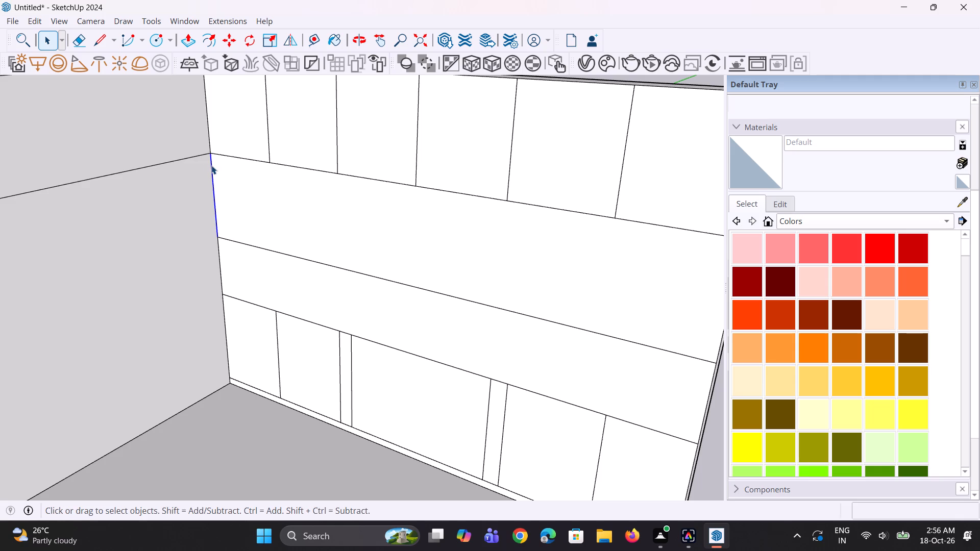
key("m")
left_click(211, 157)
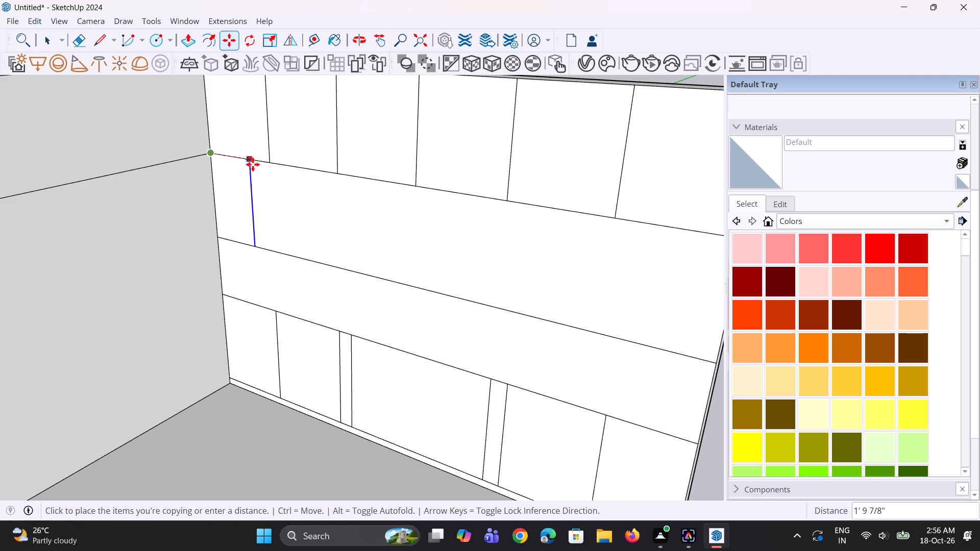
left_click(264, 166)
Copy the new second-band divider 2' 8 3/8" toward the open front, in line with the second top-band divider.
scroll(226, 230, "down", 4)
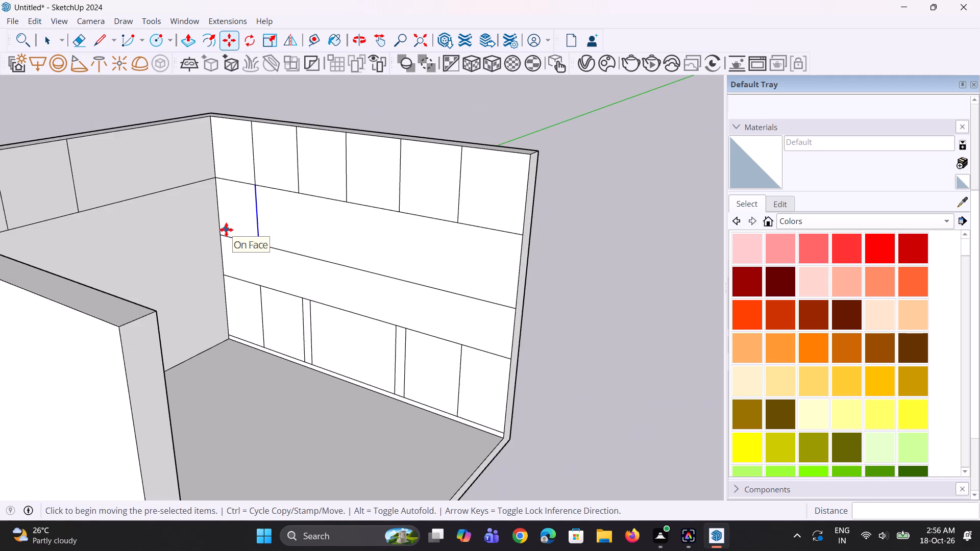
scroll(226, 230, "down", 4)
middle_click_drag(249, 238, 269, 241)
scroll(269, 241, "up", 1)
key("m")
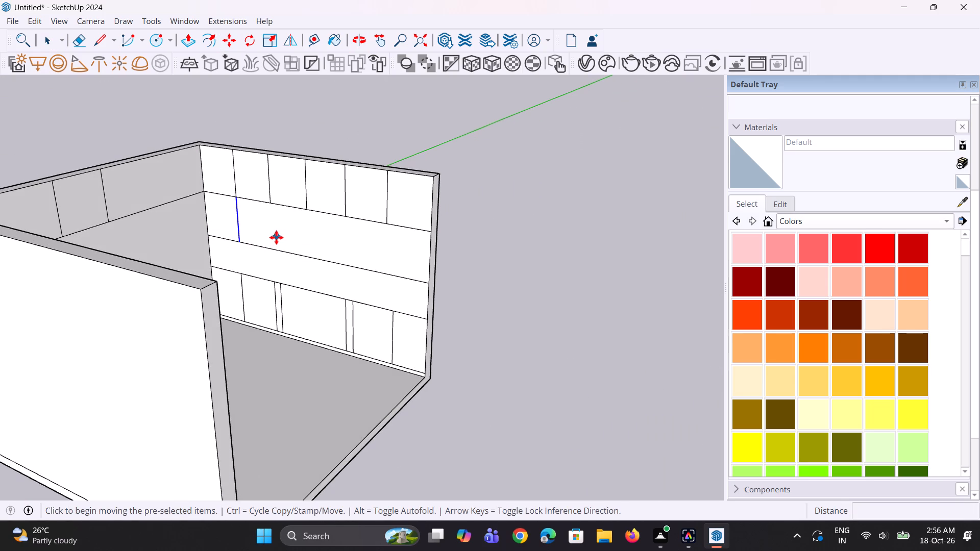
scroll(263, 221, "up", 4)
left_click(224, 193)
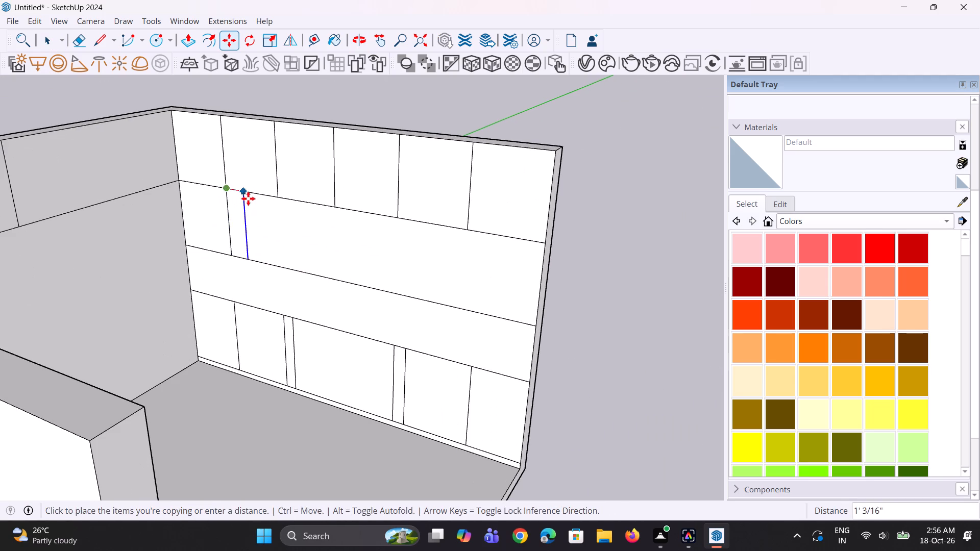
left_click(277, 205)
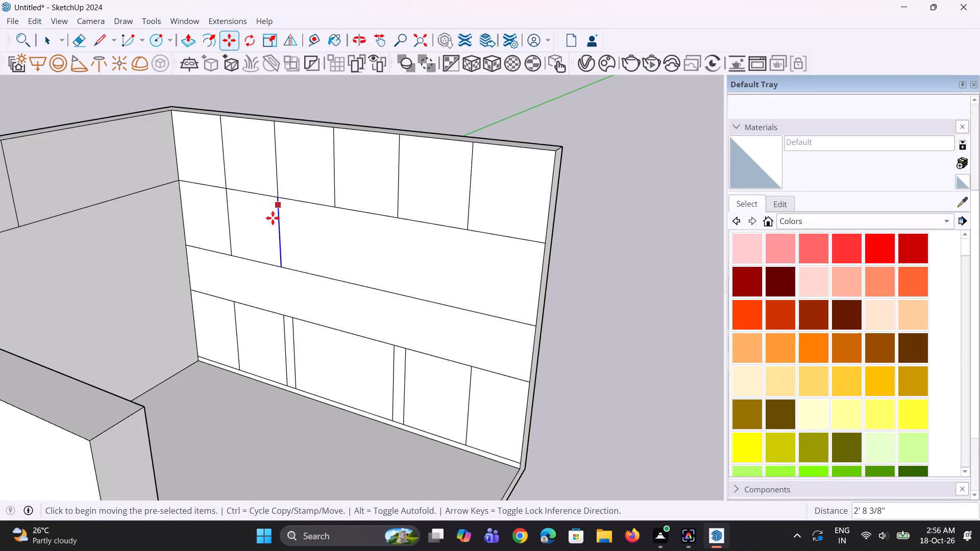
Copy the second second-band divider about 5' 4" toward the open front, to beneath the fourth top-band divider.
middle_click_drag(271, 241, 417, 251)
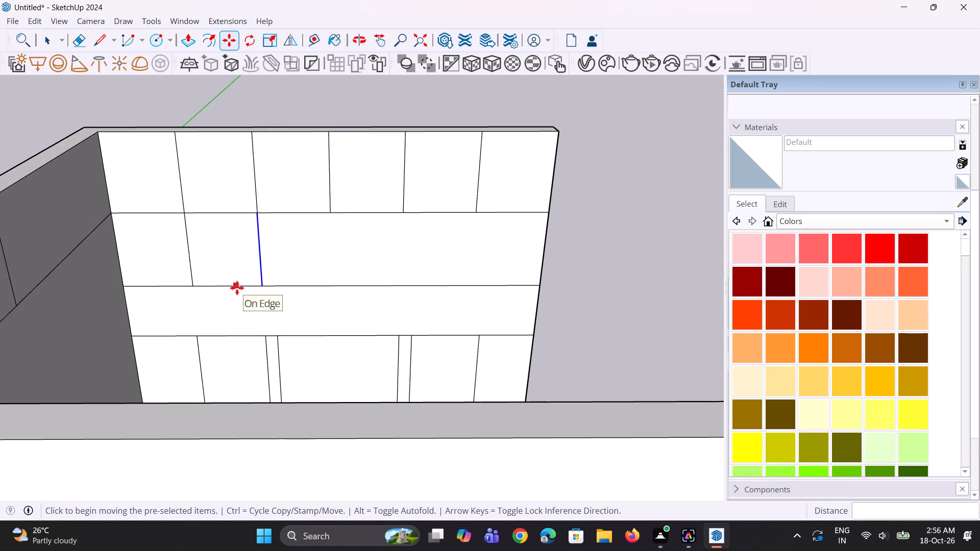
scroll(239, 271, "up", 1)
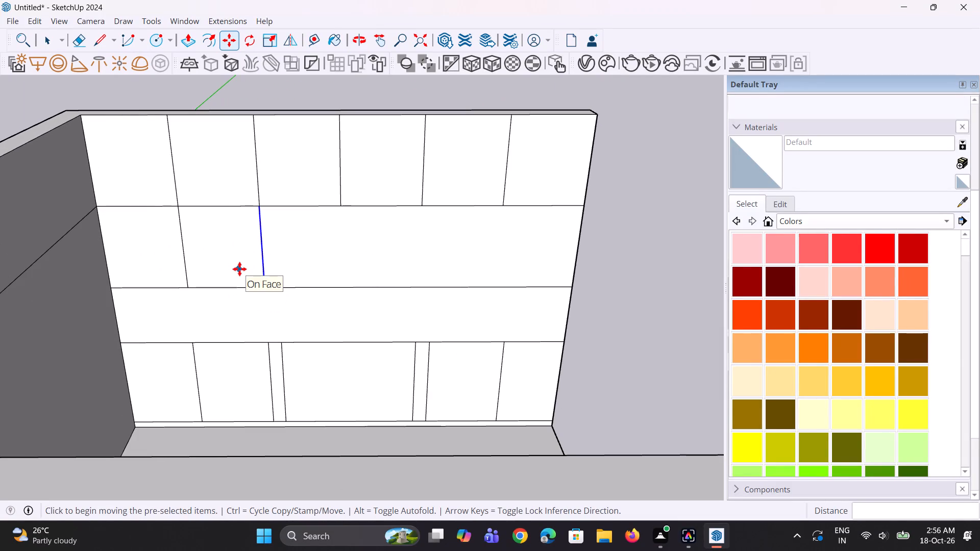
key("m")
left_click(263, 208)
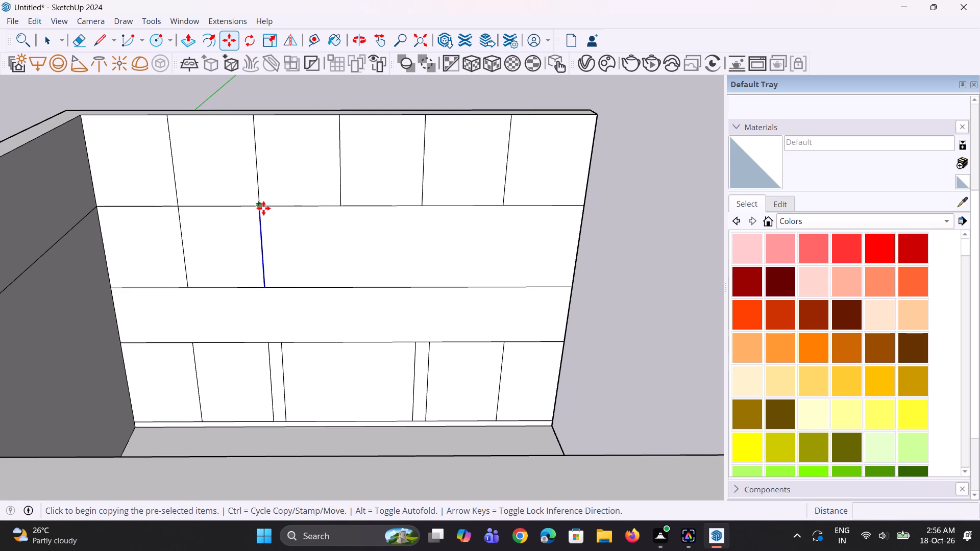
left_click(422, 213)
middle_click_drag(387, 271, 378, 266)
key("space")
key("space")
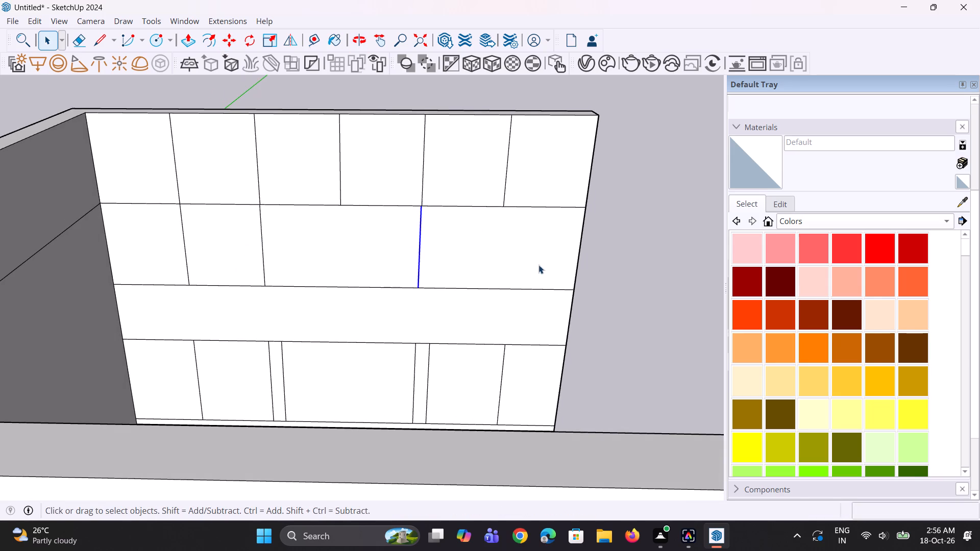
Move the newest second-band divider about 1/4" so its top end meets the fourth top-band divider exactly.
scroll(510, 244, "up", 2)
scroll(418, 222, "up", 2)
scroll(354, 250, "down", 3)
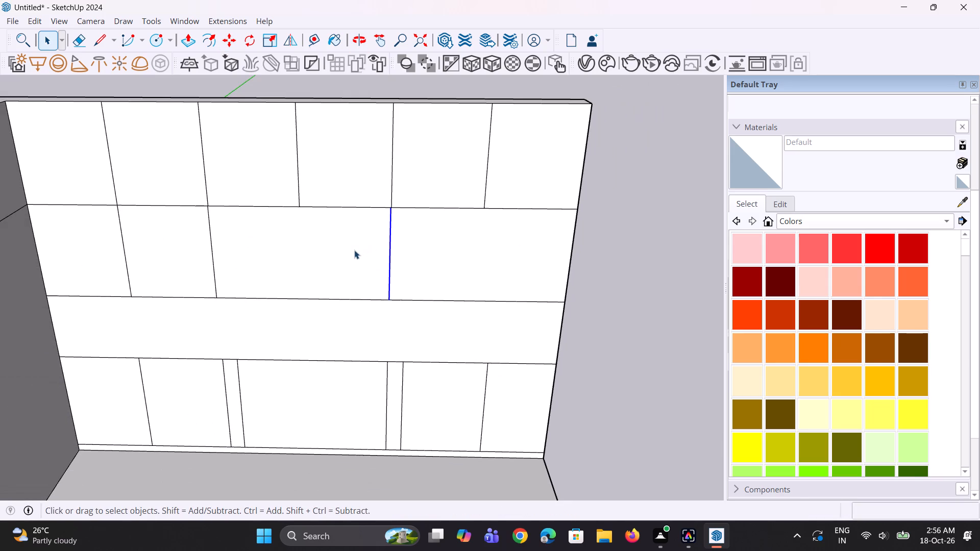
scroll(317, 261, "down", 3)
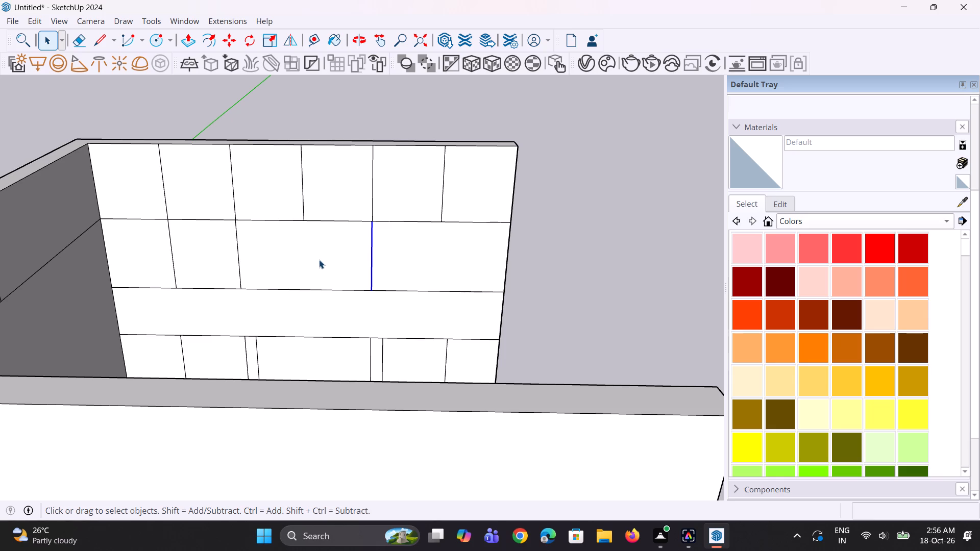
scroll(350, 233, "up", 3)
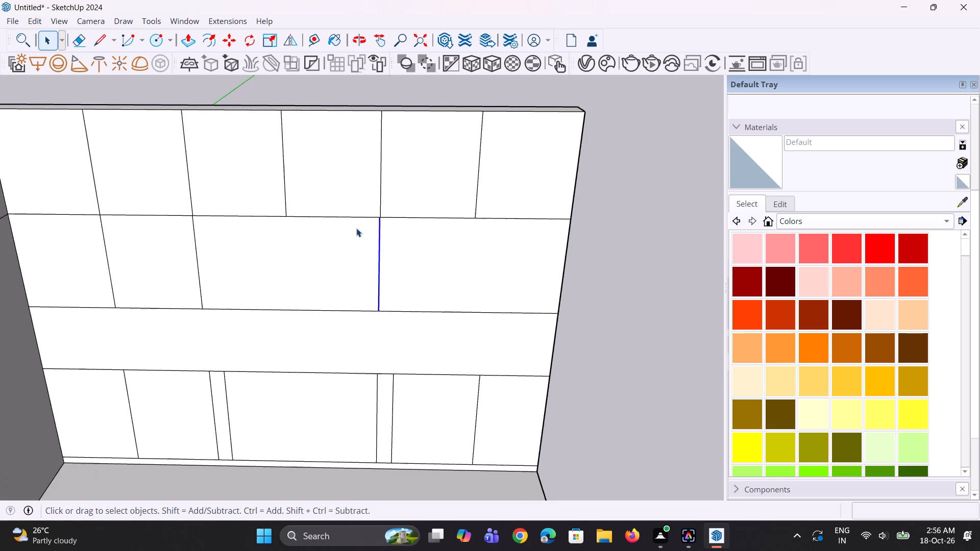
scroll(356, 228, "up", 3)
key("m")
scroll(380, 213, "up", 8)
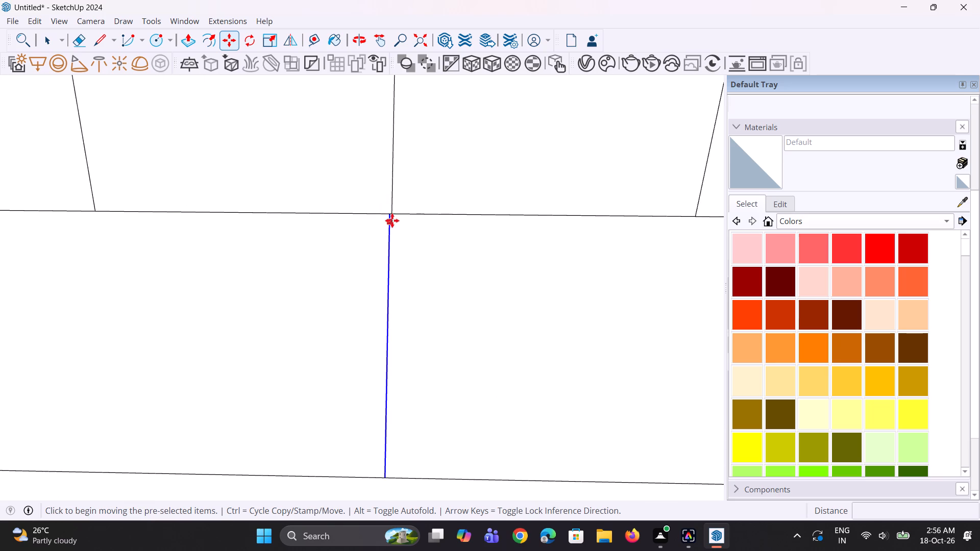
left_click(389, 215)
left_click(391, 215)
scroll(321, 270, "down", 2)
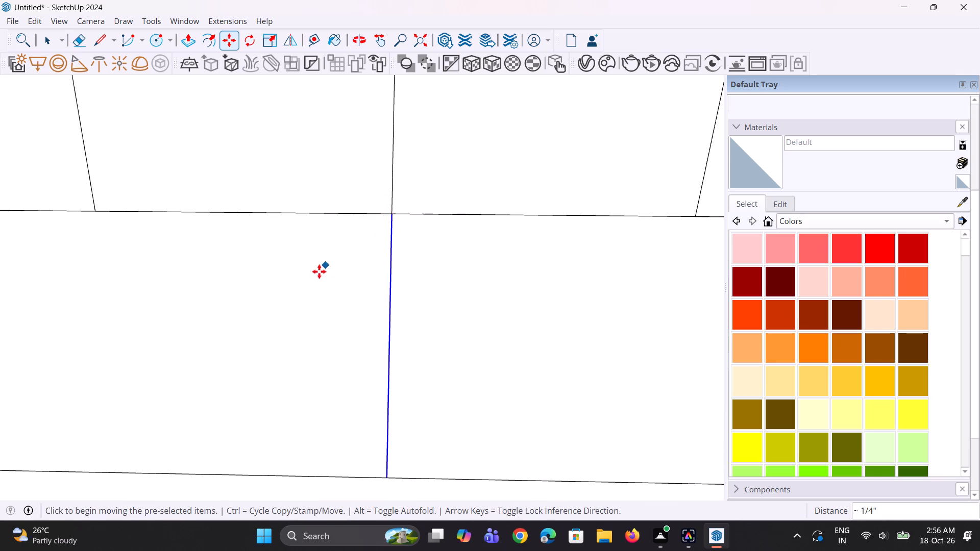
scroll(319, 271, "down", 2)
key("space")
scroll(315, 271, "down", 10)
key("space")
key("space")
Push/Pull the open-front end face of the panelled side wall outward by about 2'.
scroll(327, 292, "up", 1)
middle_click_drag(327, 292, 322, 285)
scroll(287, 281, "down", 3)
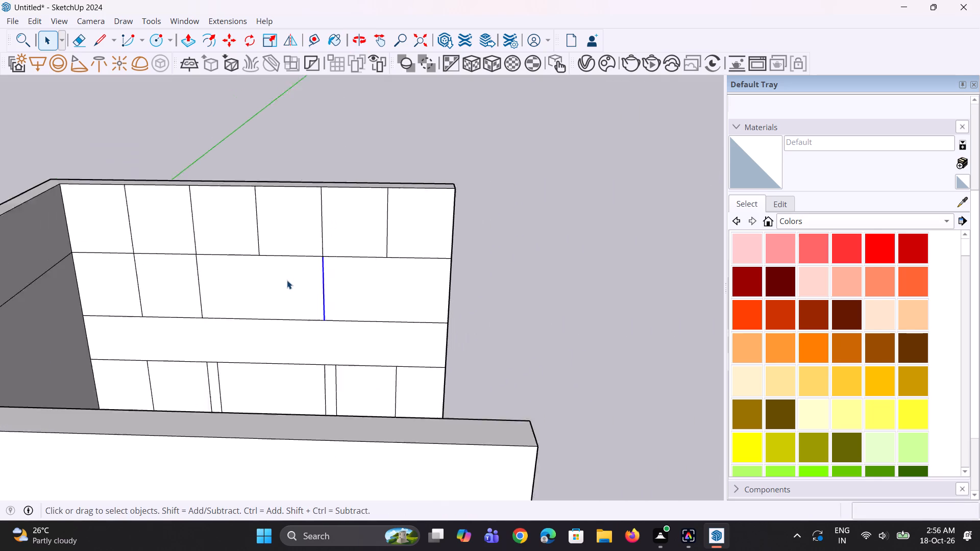
scroll(287, 280, "down", 1)
middle_click_drag(286, 275, 235, 279)
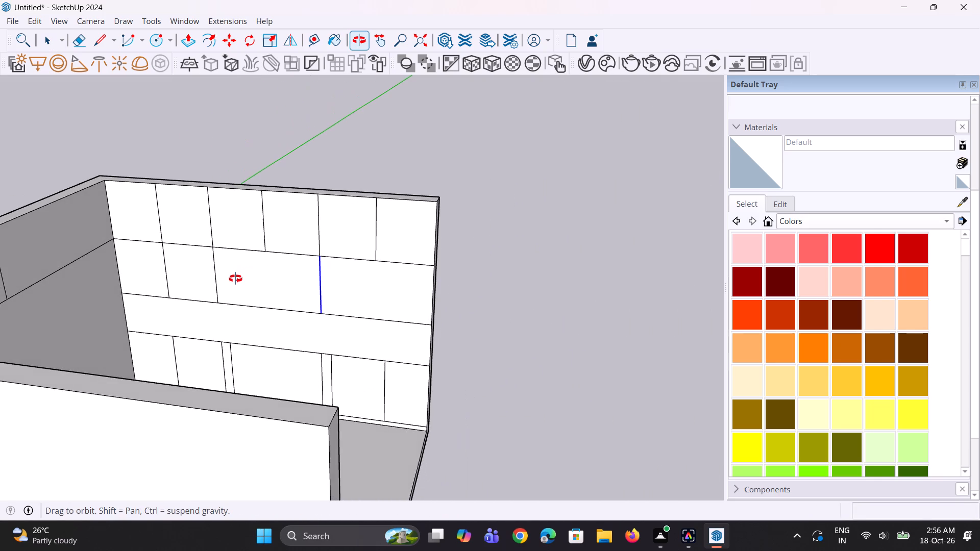
middle_click_drag(235, 279, 234, 280)
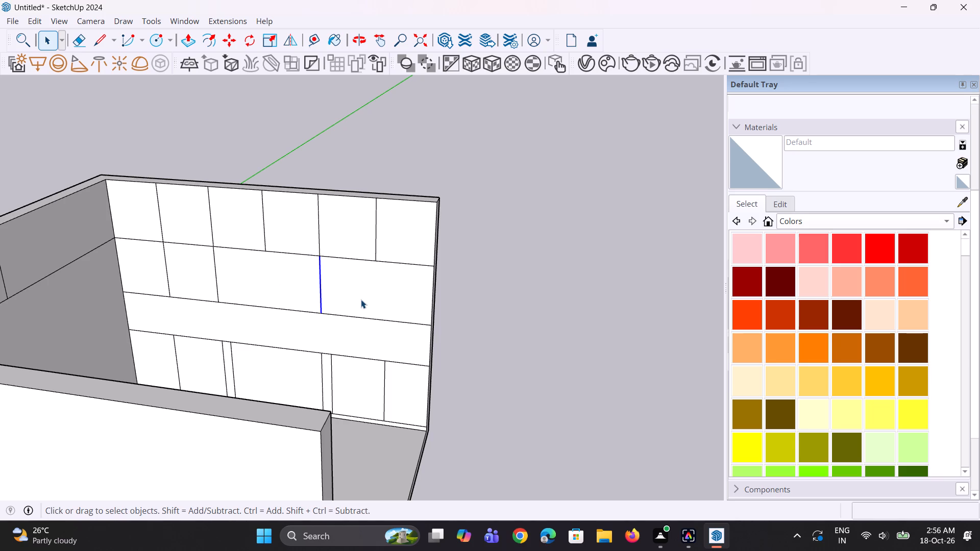
scroll(361, 299, "up", 1)
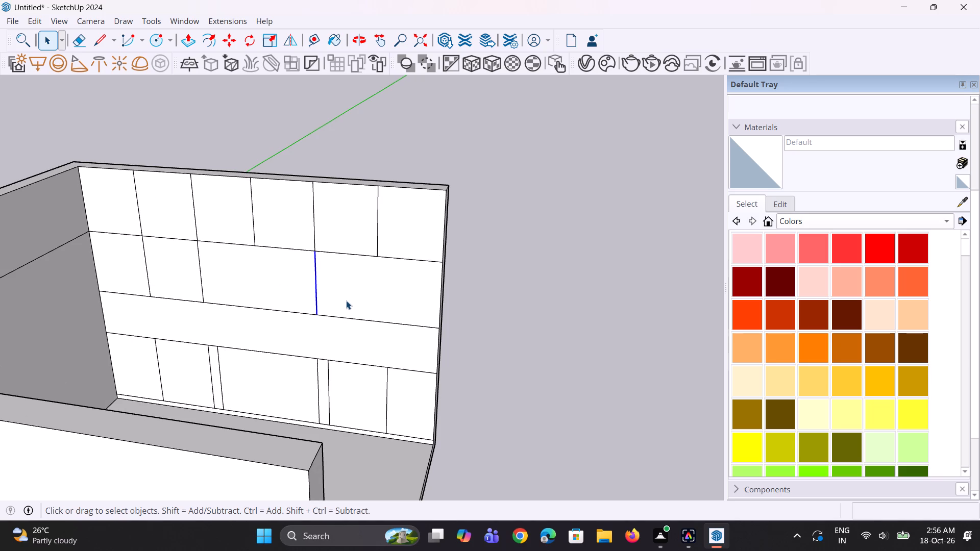
scroll(360, 299, "up", 1)
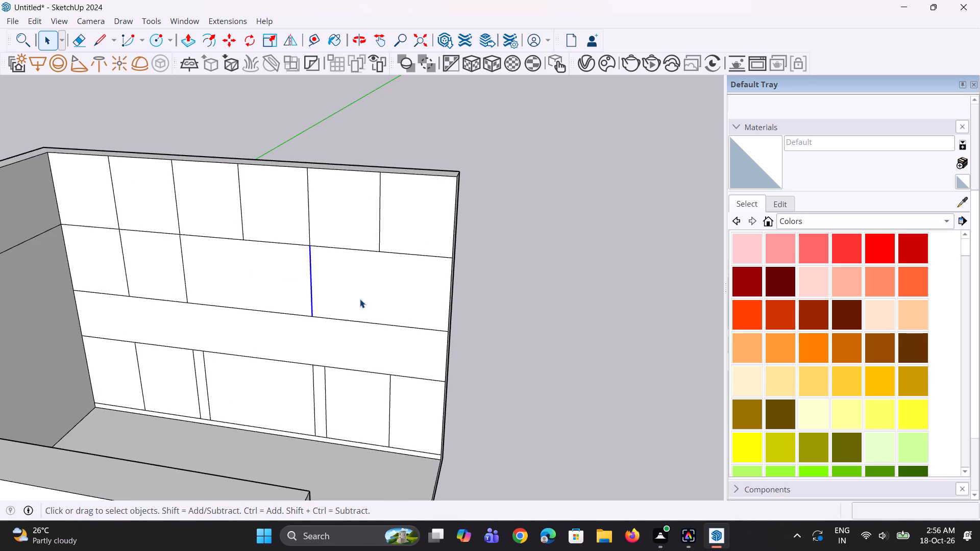
middle_click_drag(397, 301, 297, 297)
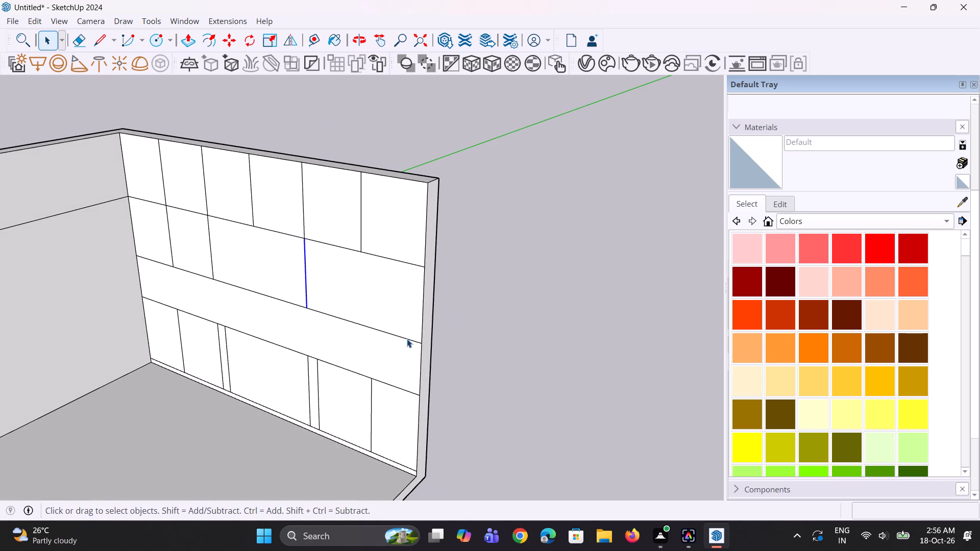
key("p")
left_click(425, 333)
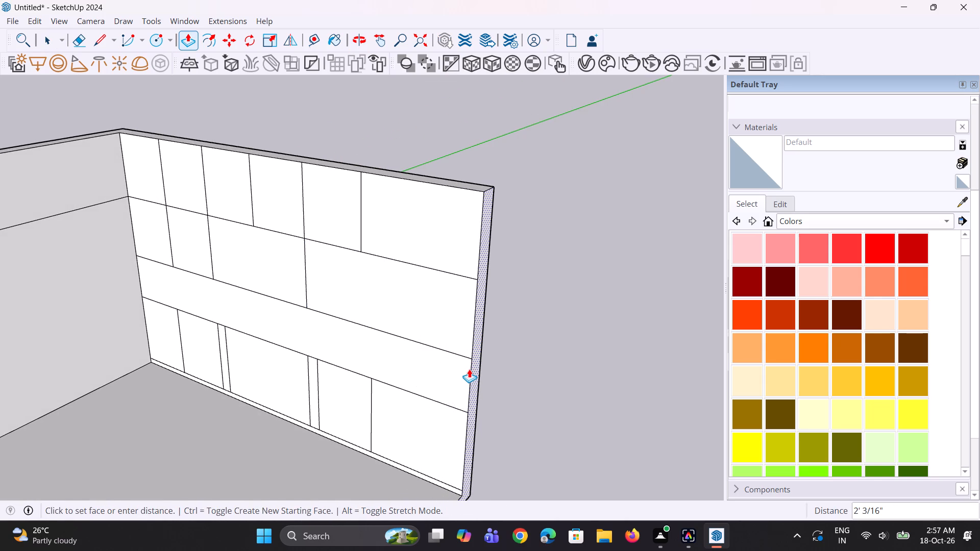
left_click(469, 369)
middle_click_drag(407, 402, 471, 384)
key("space")
key("space")
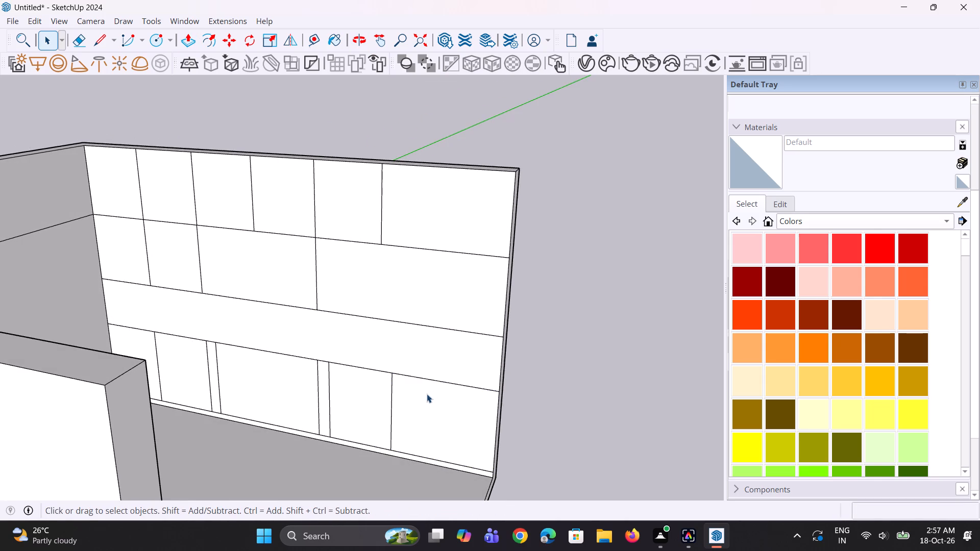
Copy the top-band panel between the fourth and fifth dividers one panel width toward the side wall's extended end.
left_click(379, 229)
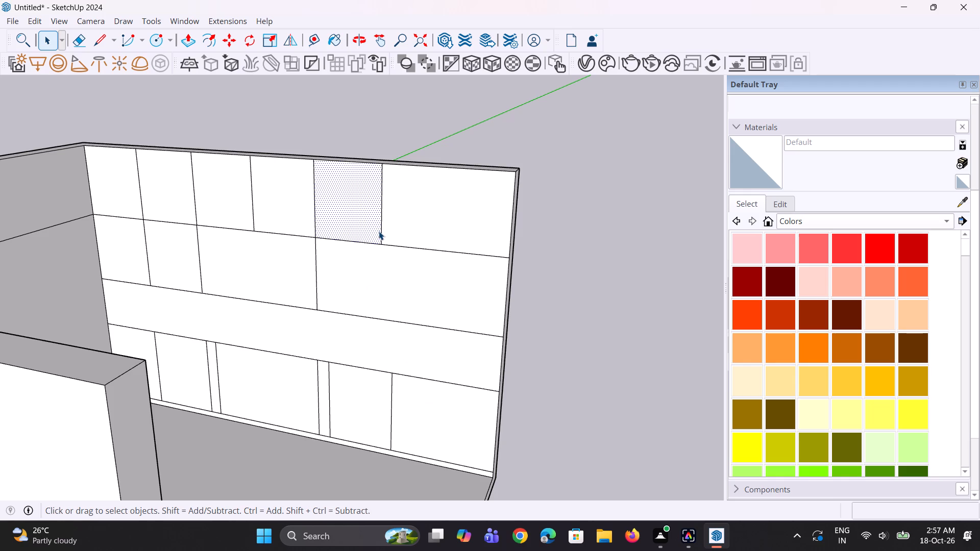
key("m")
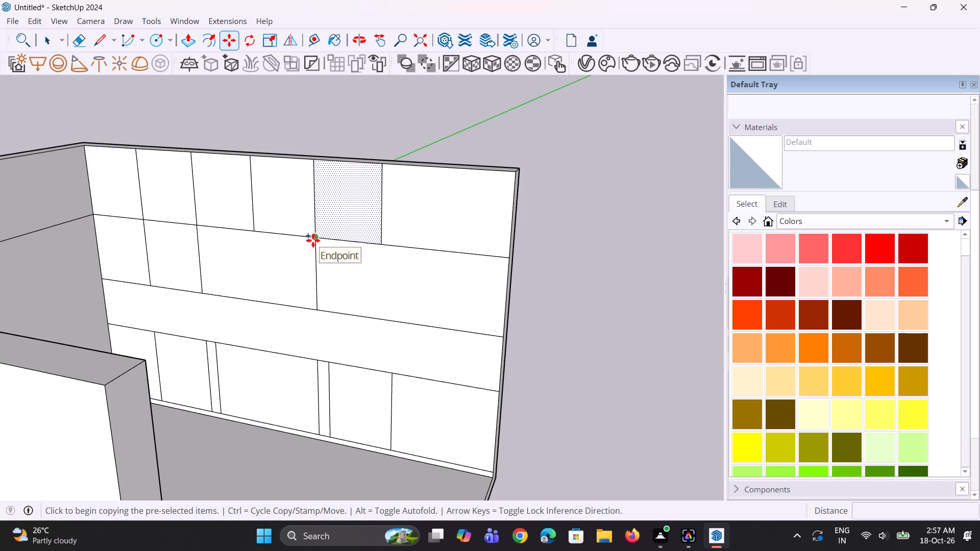
left_click(313, 240)
left_click(383, 245)
middle_click_drag(368, 288, 389, 290)
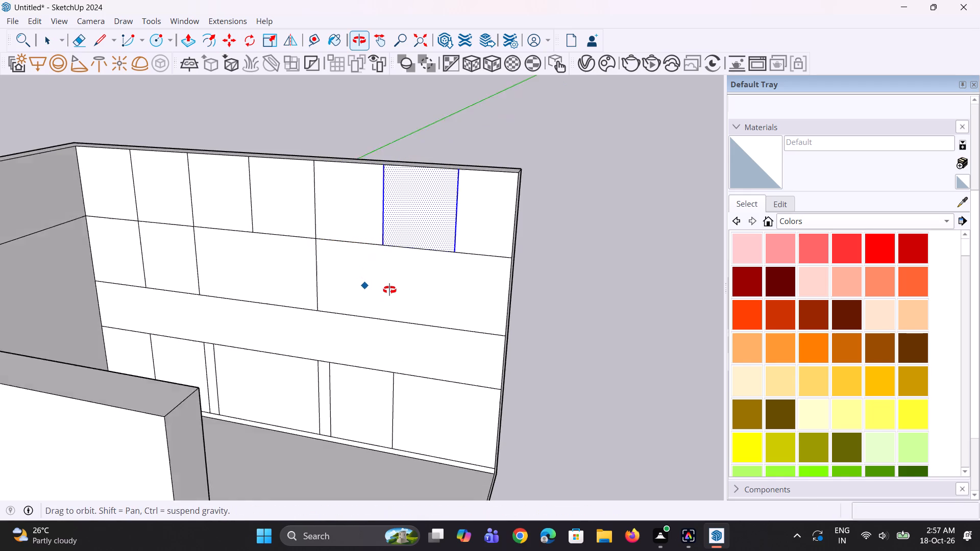
middle_click_drag(389, 290, 392, 287)
key("space")
key("space")
Draw a 3' vertical line down through the side wall's second band from the fifth top-band divider.
scroll(358, 277, "down", 2)
scroll(387, 297, "up", 2)
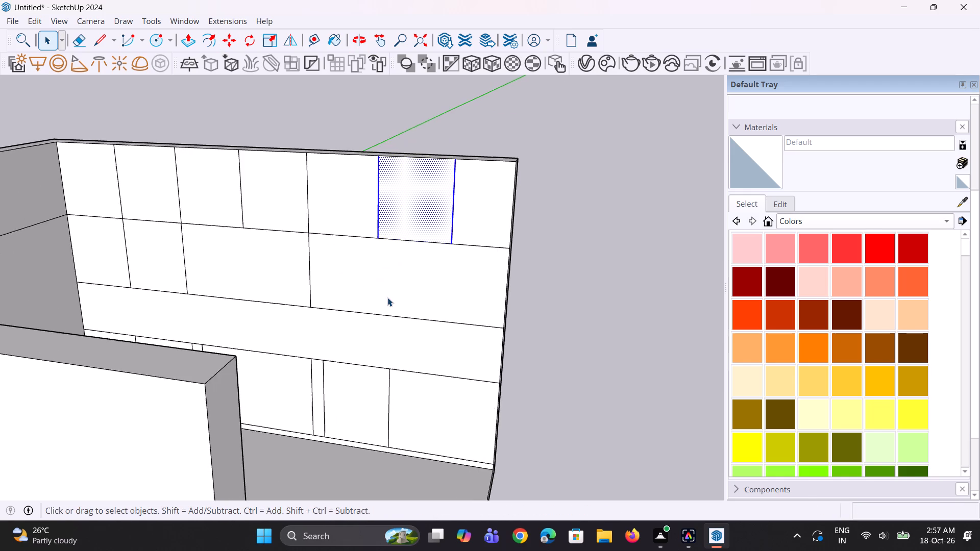
scroll(387, 280, "up", 3)
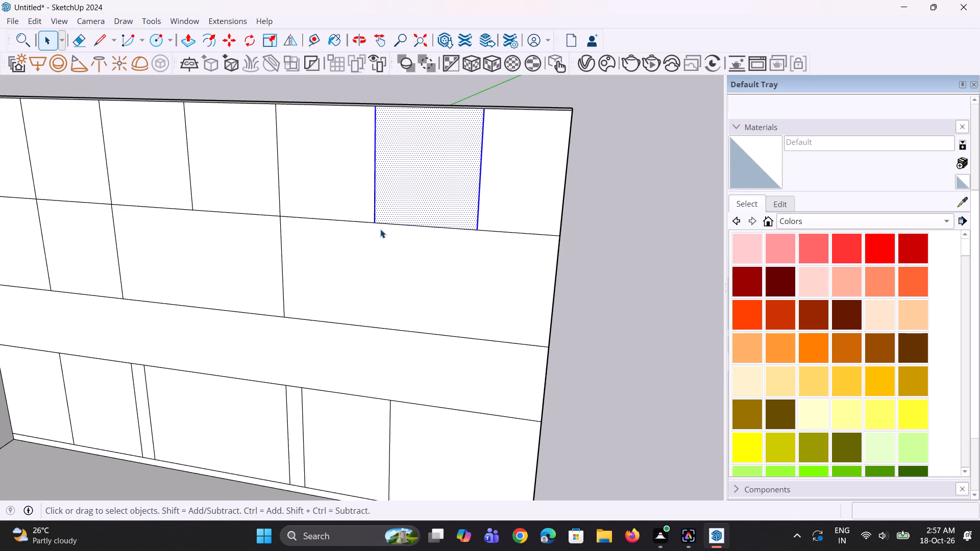
key("l")
left_click(377, 224)
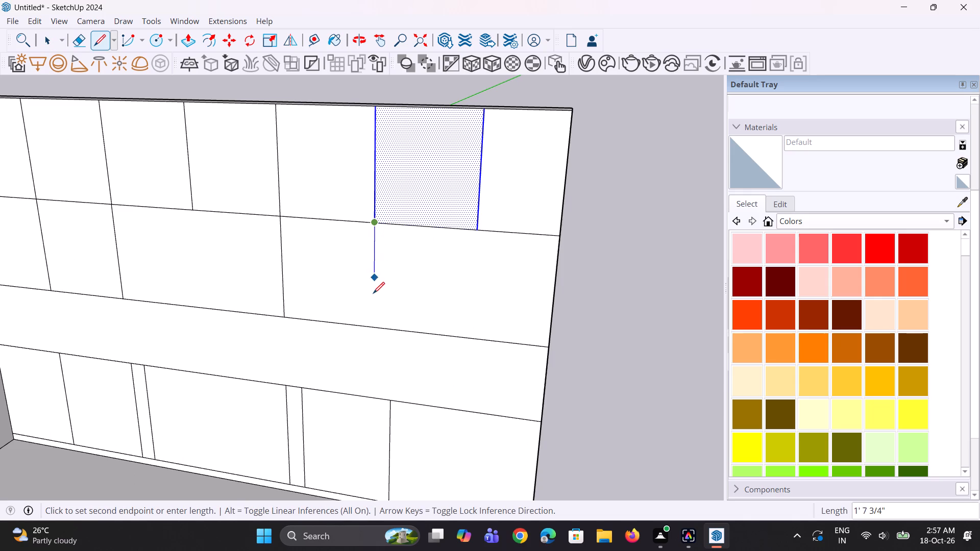
left_click(371, 323)
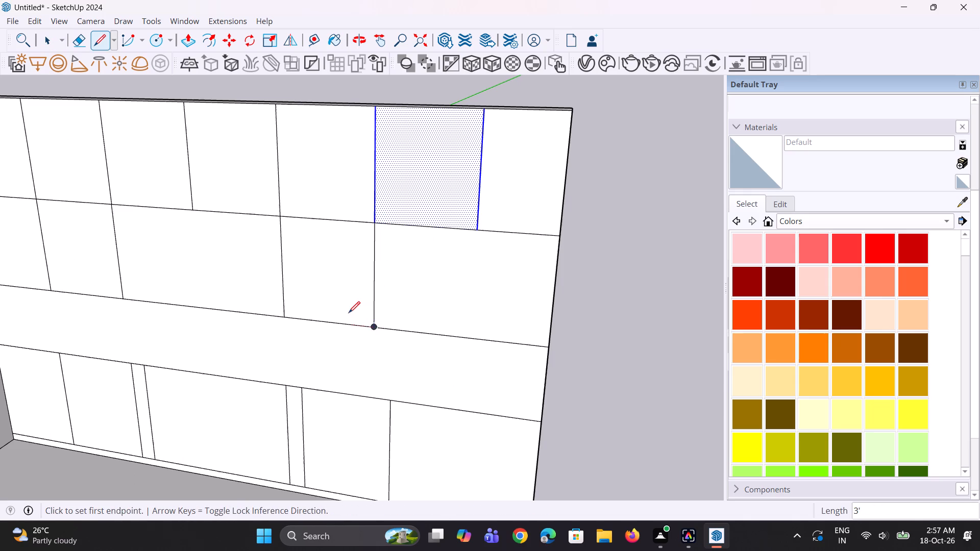
Draw a 3' vertical line down through the side wall's second band from the sixth top-band divider, and clear the selection.
scroll(349, 313, "down", 4)
middle_click_drag(385, 317, 378, 298)
scroll(415, 282, "up", 2)
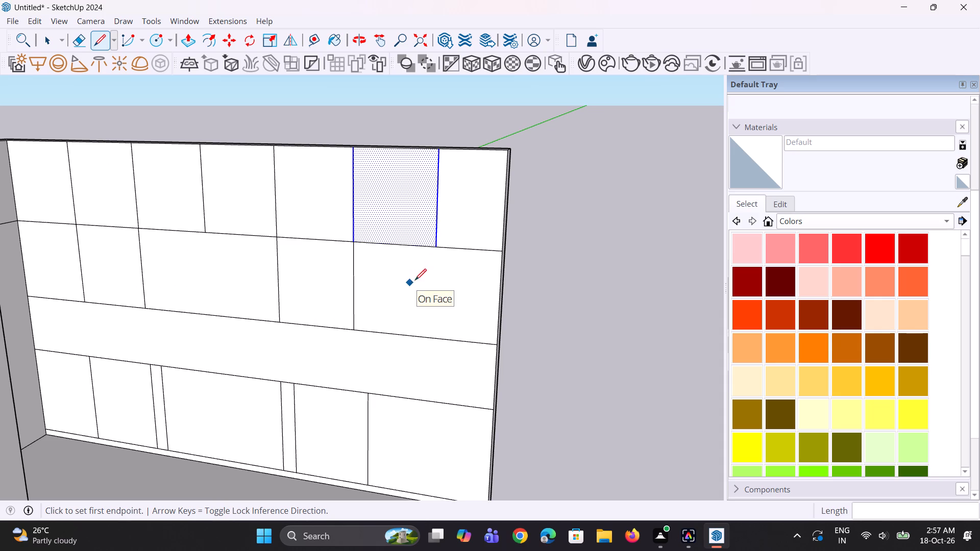
left_click(436, 249)
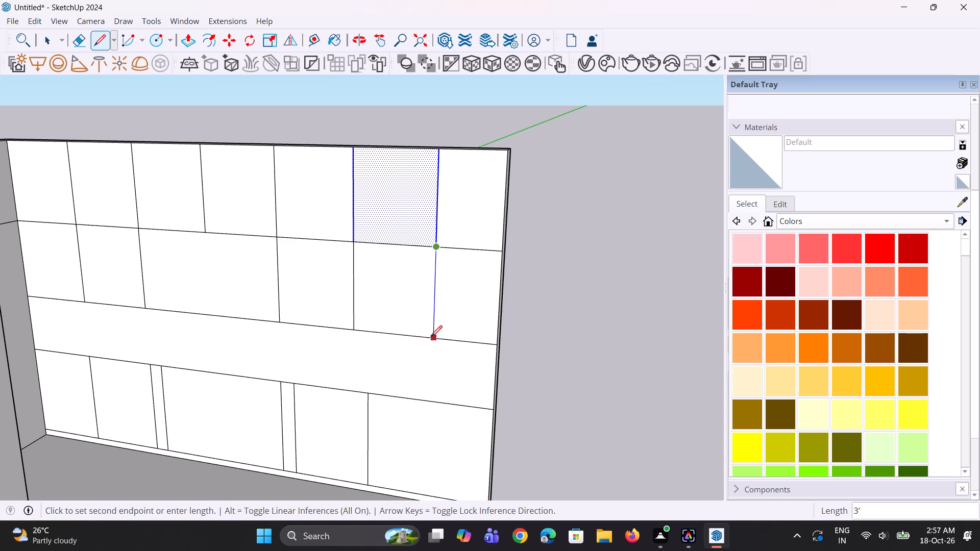
left_click(431, 337)
key("space")
left_click(521, 317)
scroll(297, 322, "down", 4)
middle_click_drag(414, 362, 401, 353)
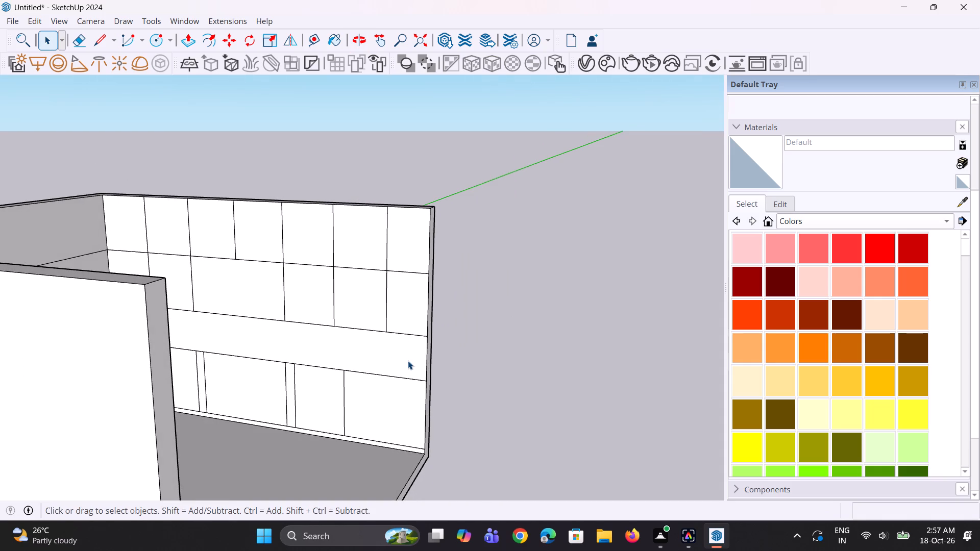
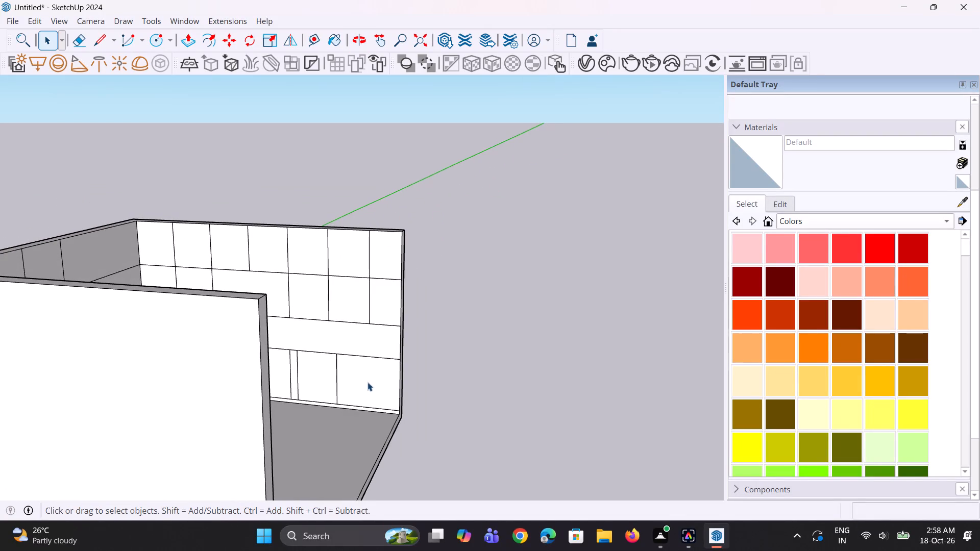
Push/Pull the open-front end face of the panelled side wall further outward by about one panel width.
scroll(367, 382, "up", 4)
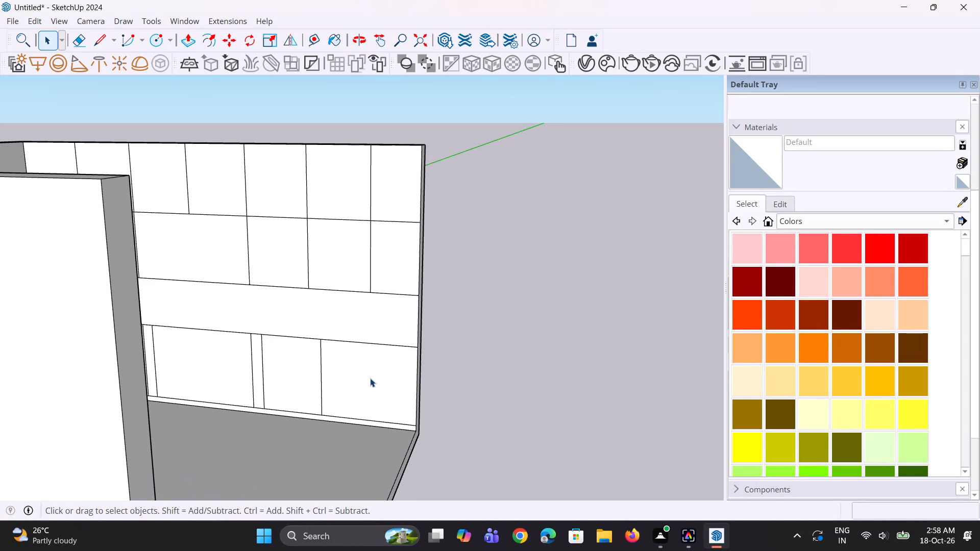
scroll(371, 378, "down", 3)
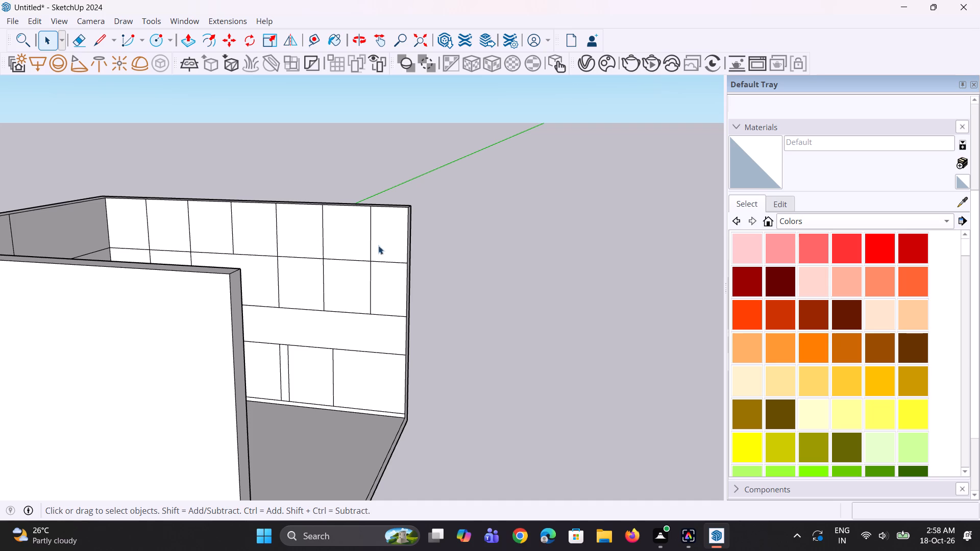
middle_click_drag(325, 298, 325, 309)
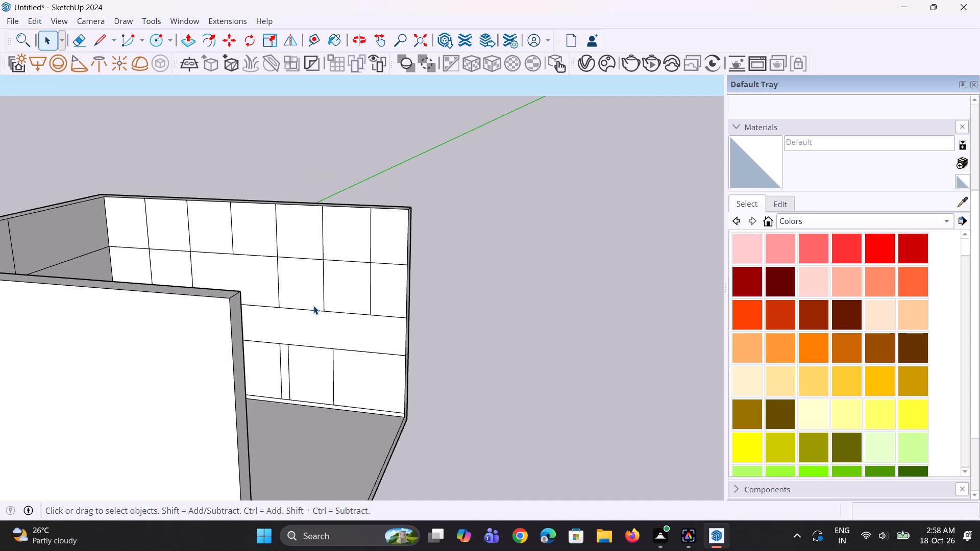
scroll(200, 287, "up", 1)
scroll(156, 278, "up", 1)
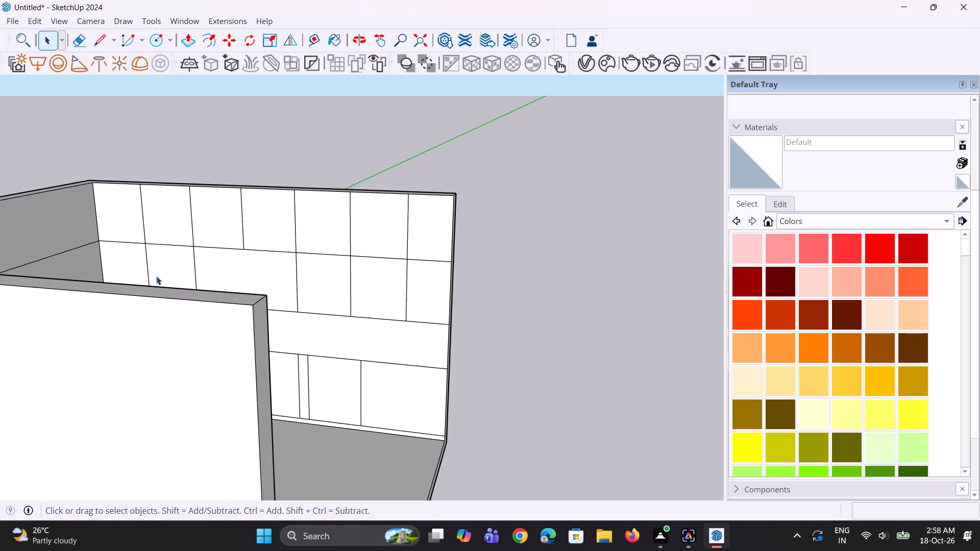
scroll(172, 279, "down", 1)
middle_click_drag(197, 273, 203, 280)
scroll(154, 280, "down", 2)
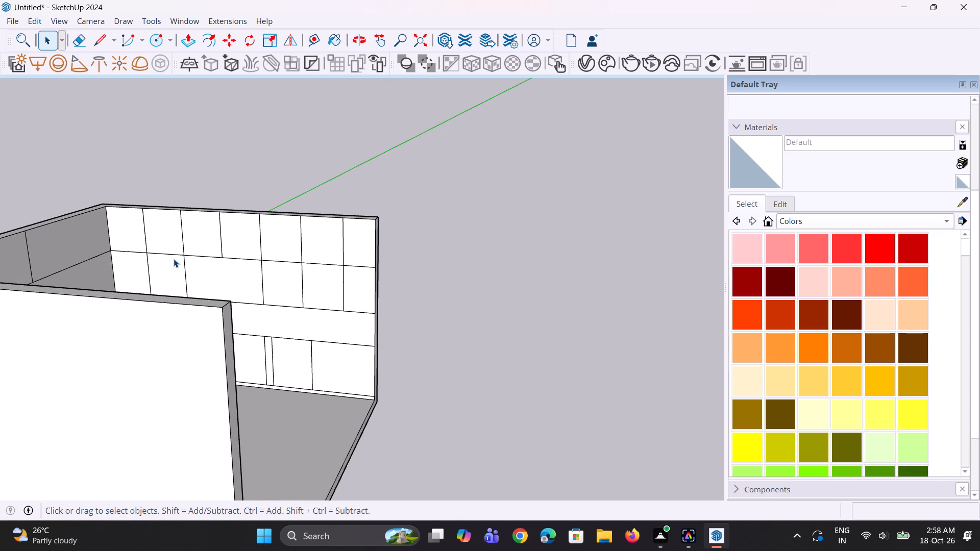
middle_click_drag(331, 264, 271, 278)
scroll(328, 313, "up", 3)
scroll(372, 326, "up", 1)
key("p")
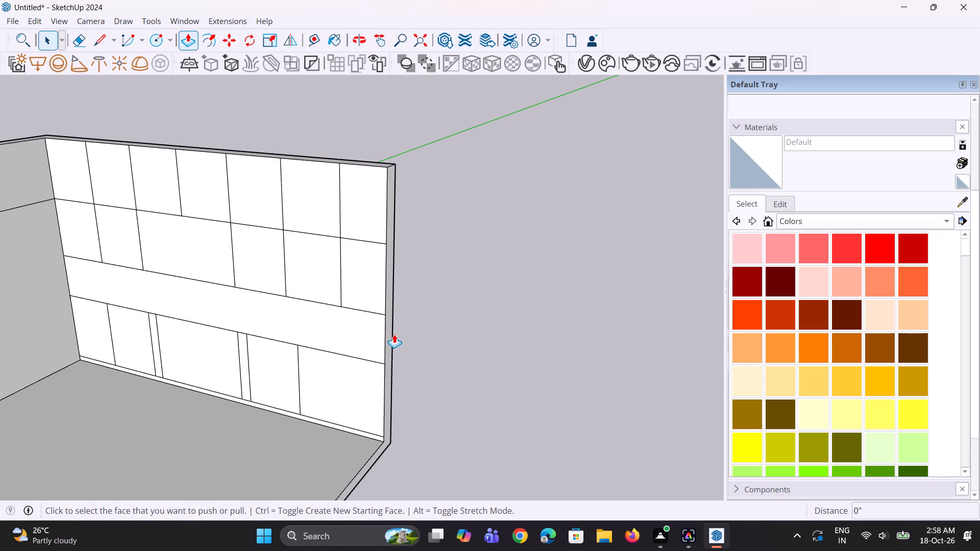
left_click(390, 331)
left_click(443, 349)
key("space")
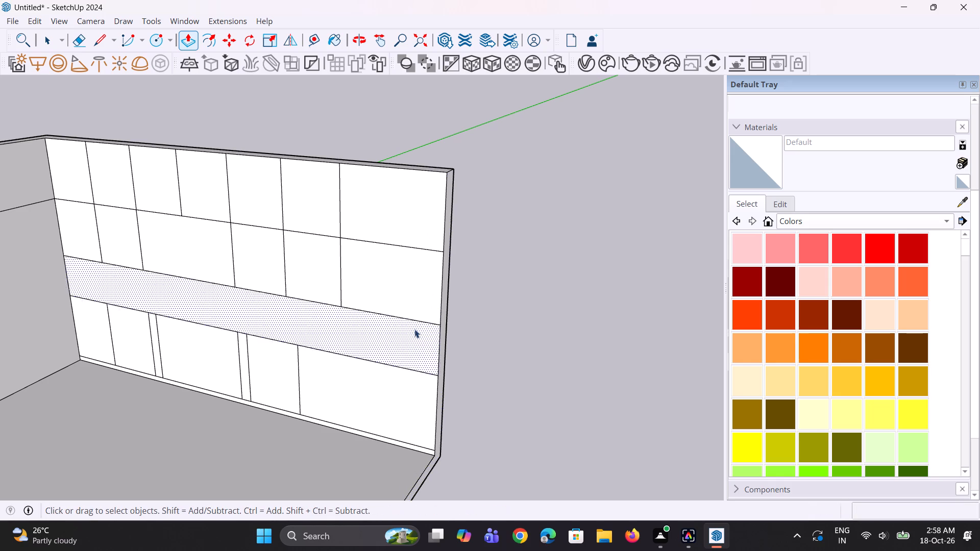
key("space")
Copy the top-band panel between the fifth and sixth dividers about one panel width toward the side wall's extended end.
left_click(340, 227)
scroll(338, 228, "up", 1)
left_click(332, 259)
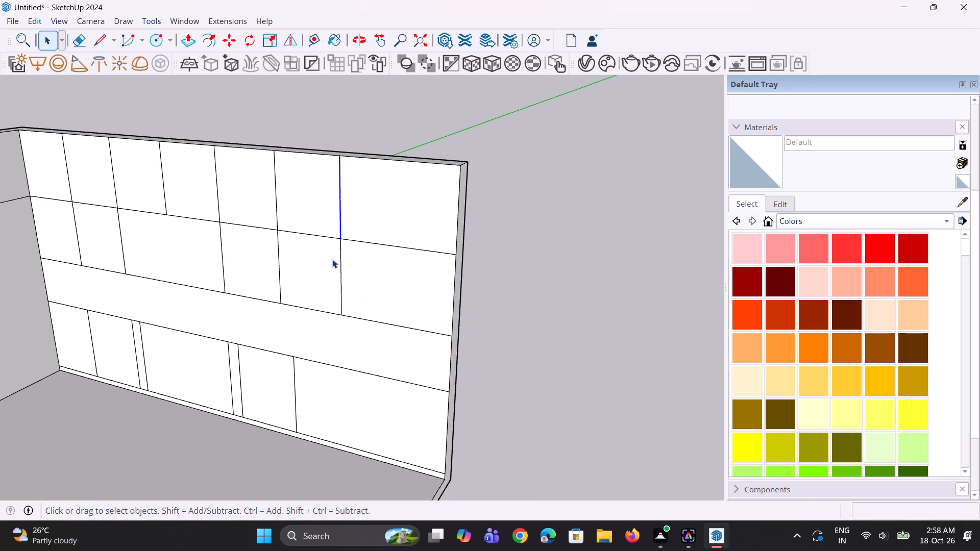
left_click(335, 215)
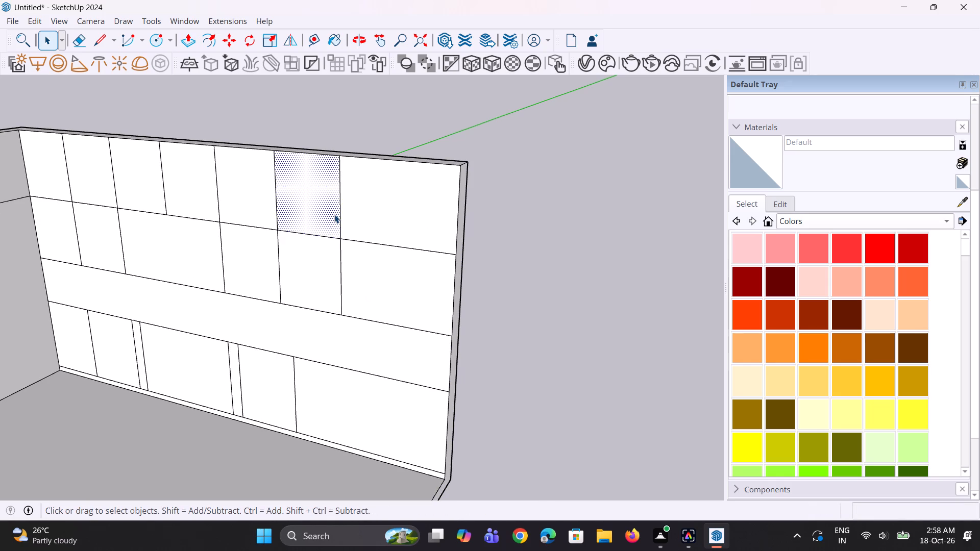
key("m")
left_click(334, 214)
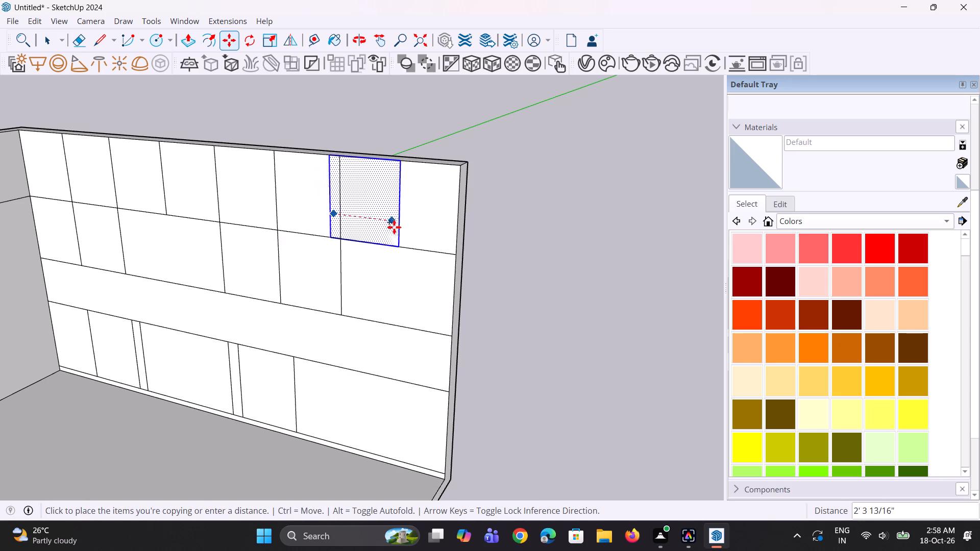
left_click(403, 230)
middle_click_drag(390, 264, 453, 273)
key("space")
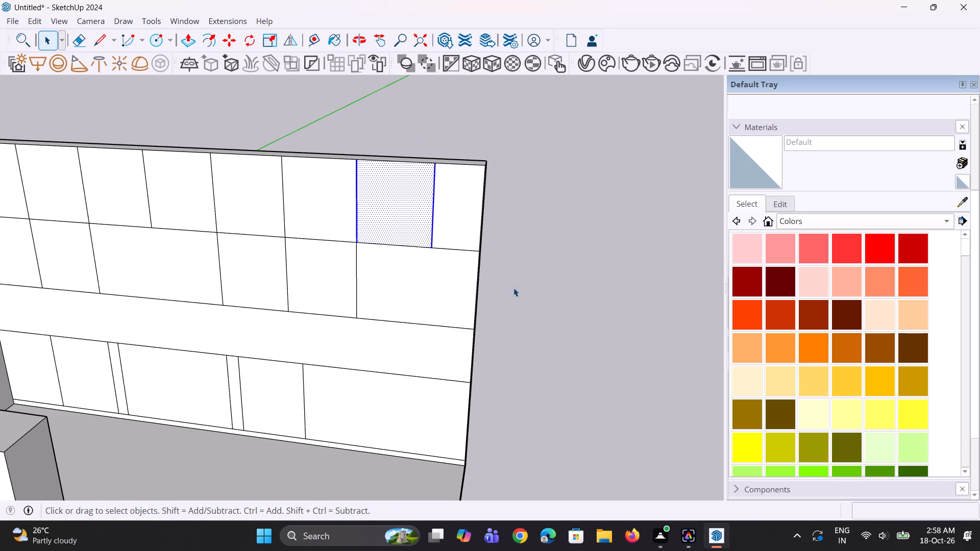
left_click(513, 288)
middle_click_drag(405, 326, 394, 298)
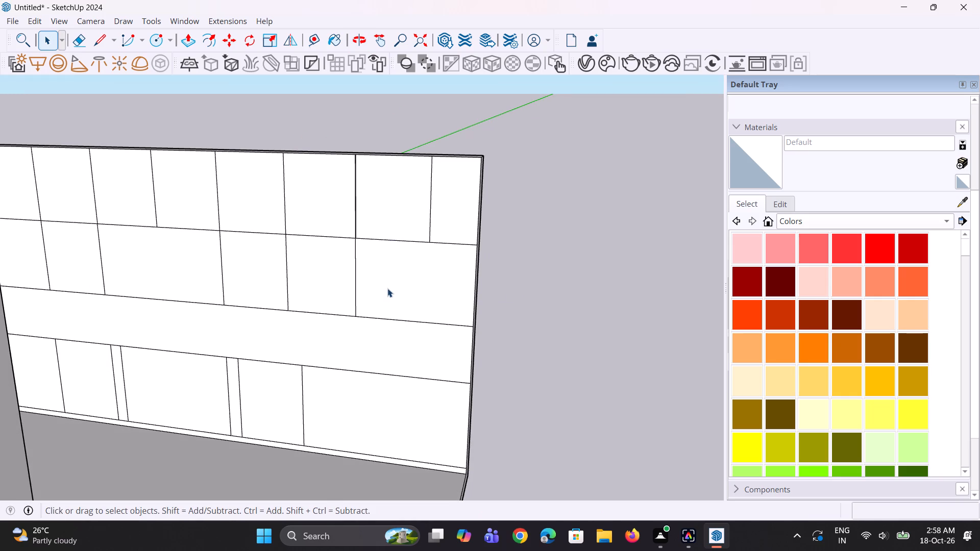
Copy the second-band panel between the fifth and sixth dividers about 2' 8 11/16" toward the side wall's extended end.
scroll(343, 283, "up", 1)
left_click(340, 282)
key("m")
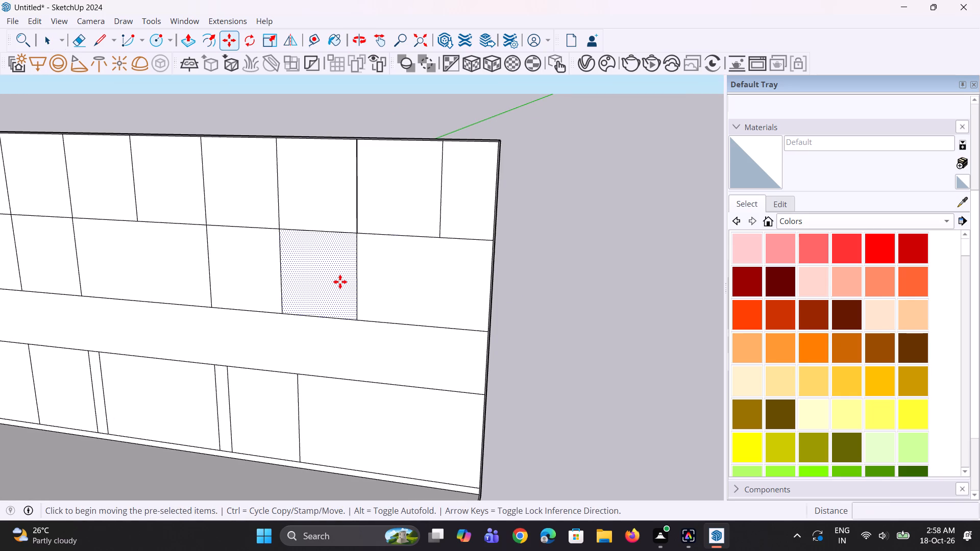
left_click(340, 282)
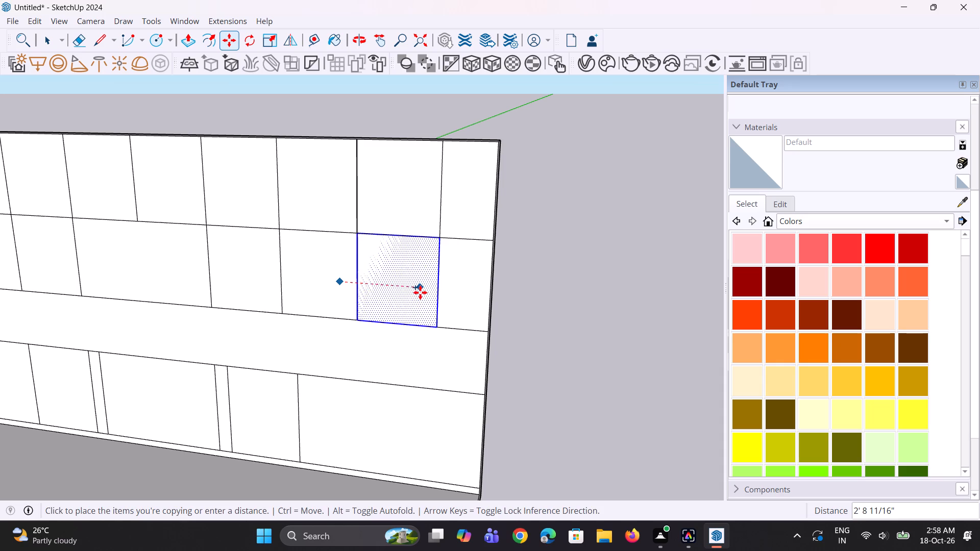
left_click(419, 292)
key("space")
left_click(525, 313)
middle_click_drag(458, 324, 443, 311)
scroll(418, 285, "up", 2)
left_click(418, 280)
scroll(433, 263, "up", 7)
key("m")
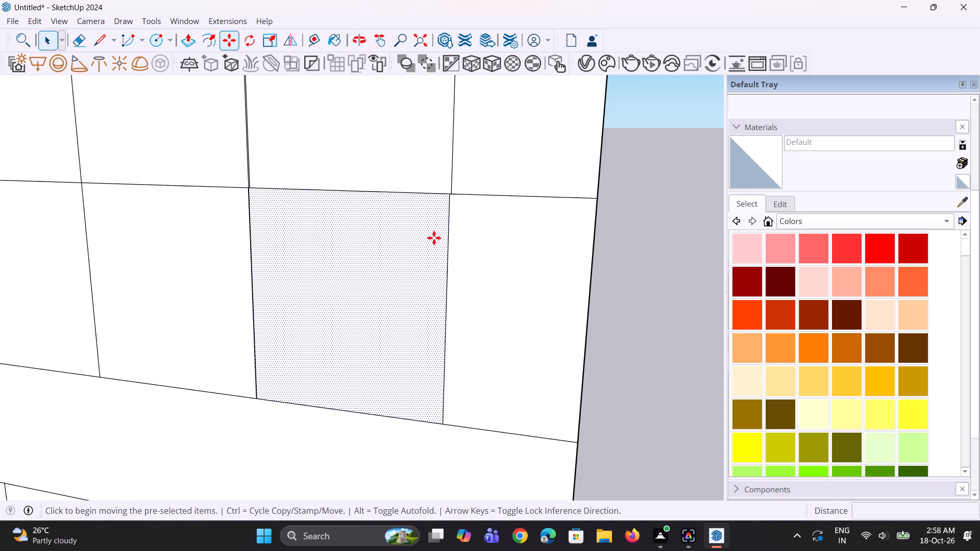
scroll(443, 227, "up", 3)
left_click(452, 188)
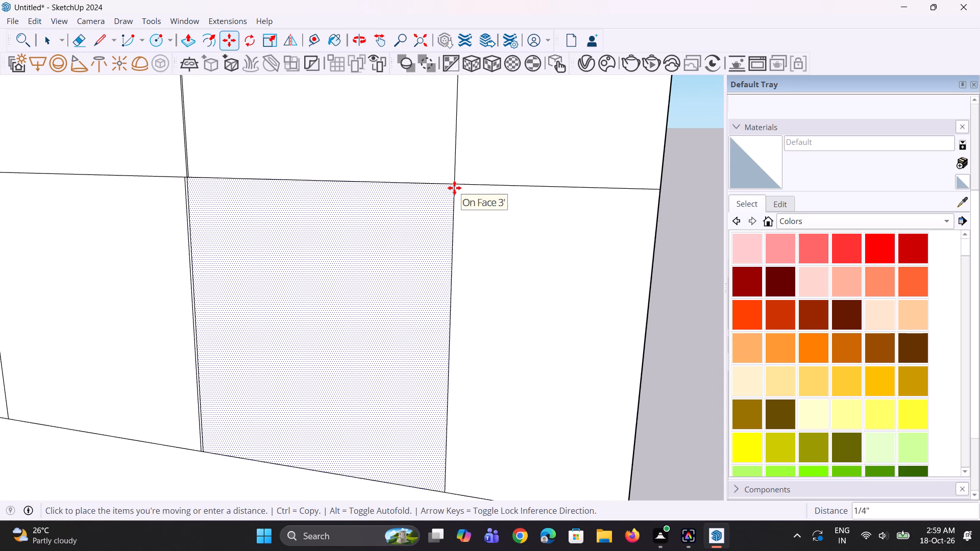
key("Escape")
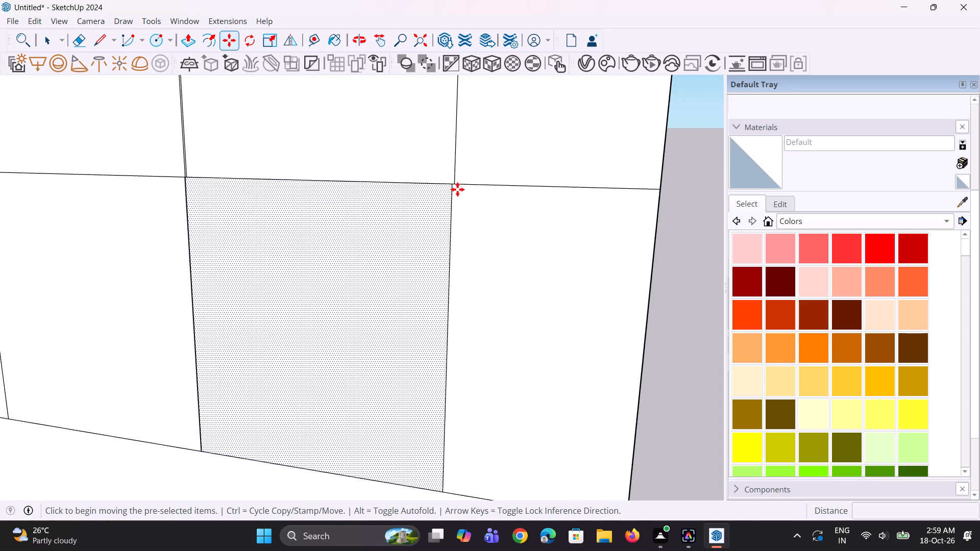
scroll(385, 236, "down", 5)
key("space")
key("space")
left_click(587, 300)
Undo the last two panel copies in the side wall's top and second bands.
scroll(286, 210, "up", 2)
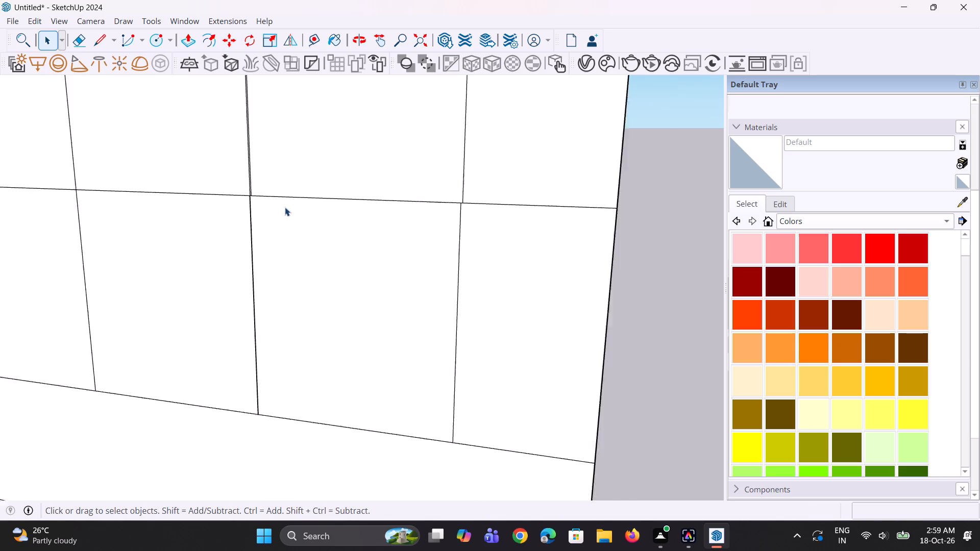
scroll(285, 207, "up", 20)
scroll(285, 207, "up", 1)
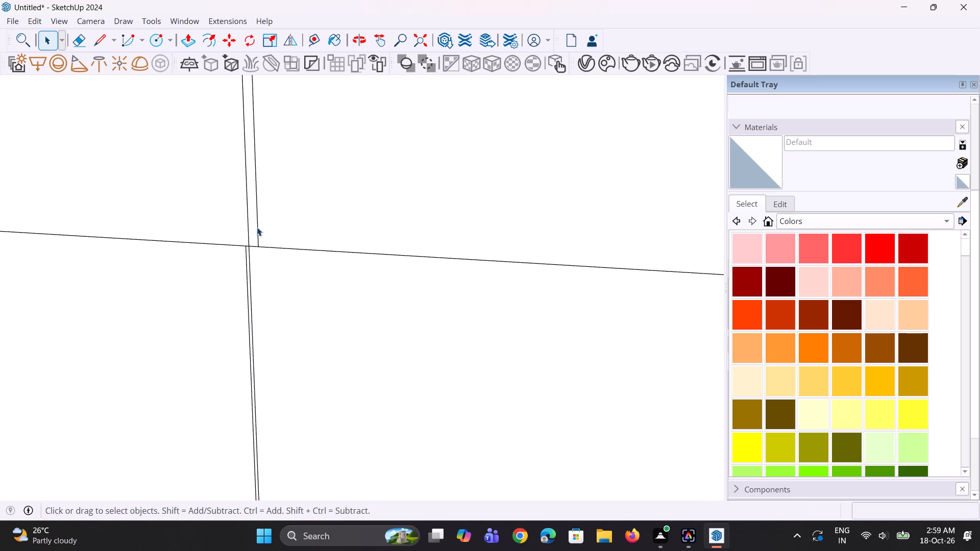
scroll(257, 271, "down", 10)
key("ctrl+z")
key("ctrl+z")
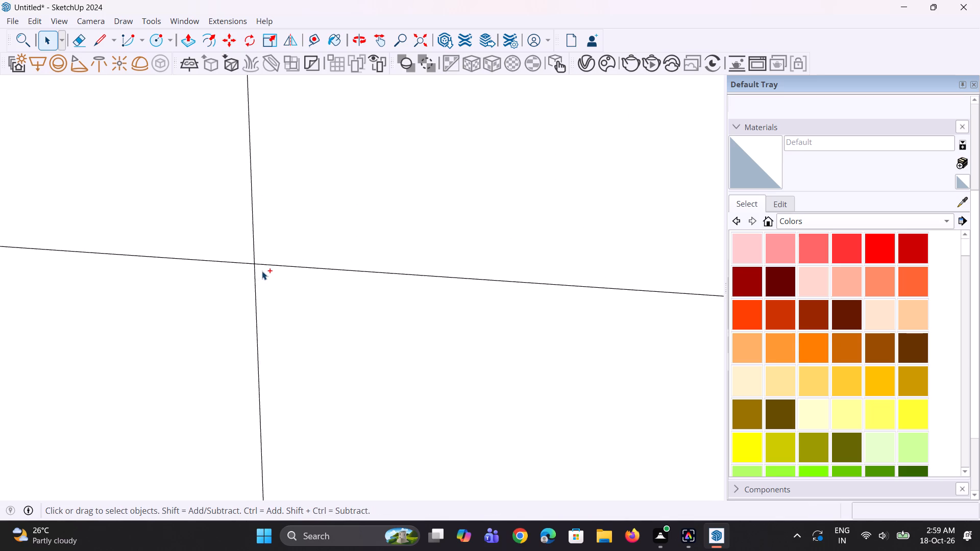
Copy the top-band panel between the fifth and sixth dividers 2' 8 1/2" toward the extended end, aligning its lower corner with the sixth divider.
scroll(261, 275, "down", 20)
left_click(229, 237)
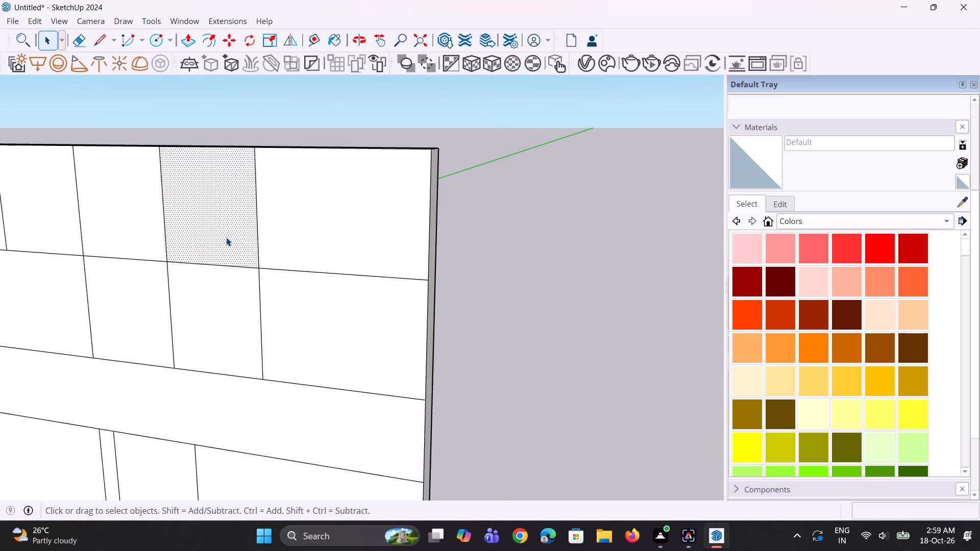
key("m")
scroll(183, 273, "up", 1)
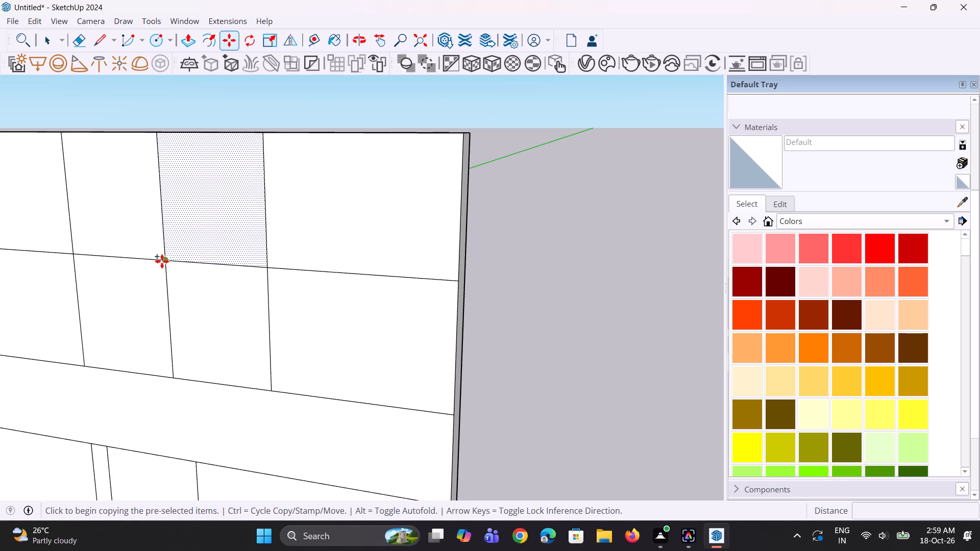
left_click(162, 261)
left_click(265, 268)
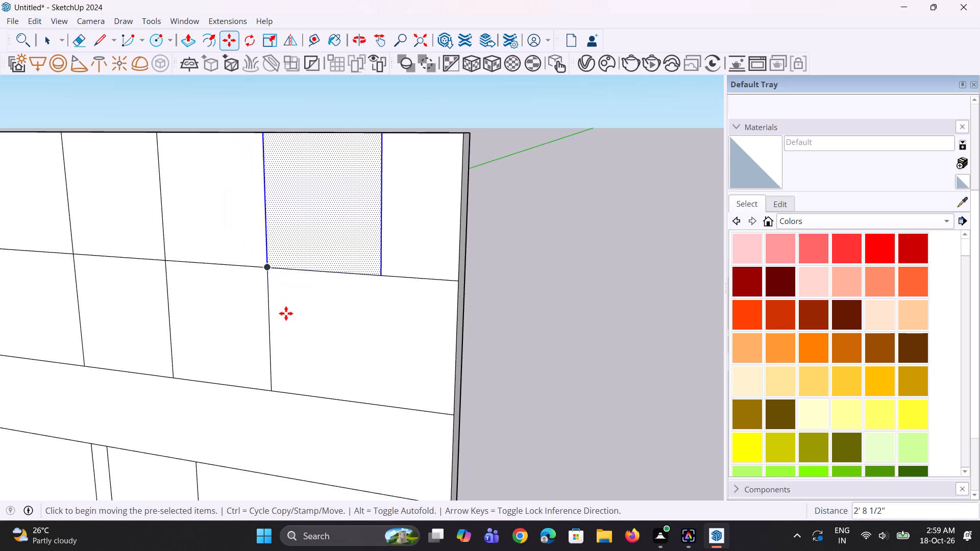
middle_click_drag(285, 319, 314, 305)
scroll(258, 227, "up", 7)
left_click(260, 329)
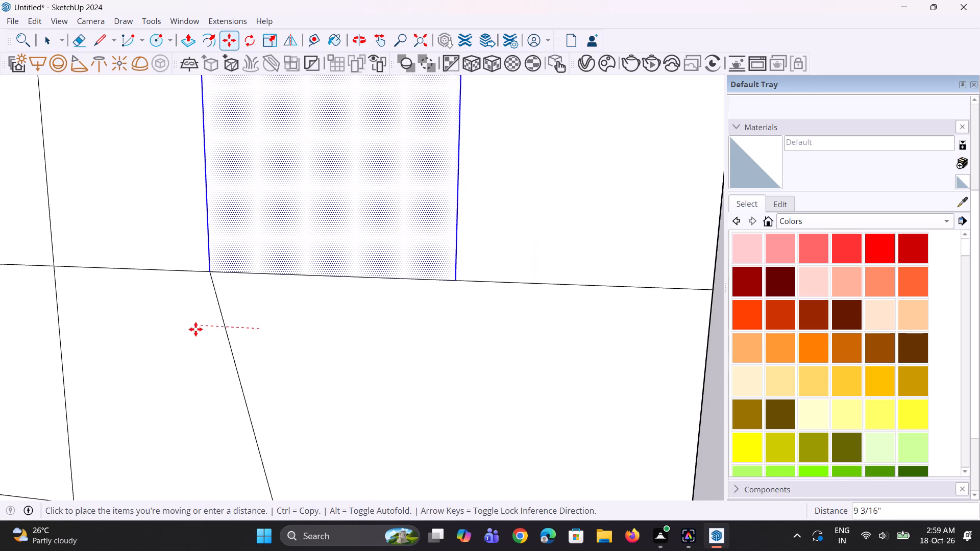
key("Escape")
scroll(226, 327, "down", 5)
key("space")
key("space")
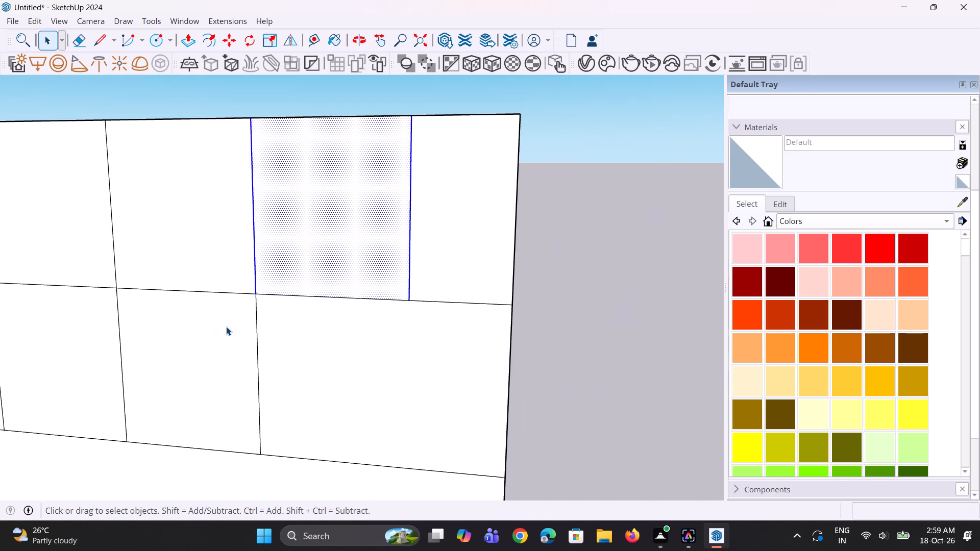
Copy the second-band panel between the fifth and sixth dividers 2' 8 1/2" toward the extended end, aligned under the new top-band panel.
left_click(226, 327)
scroll(227, 383, "down", 1)
key("m")
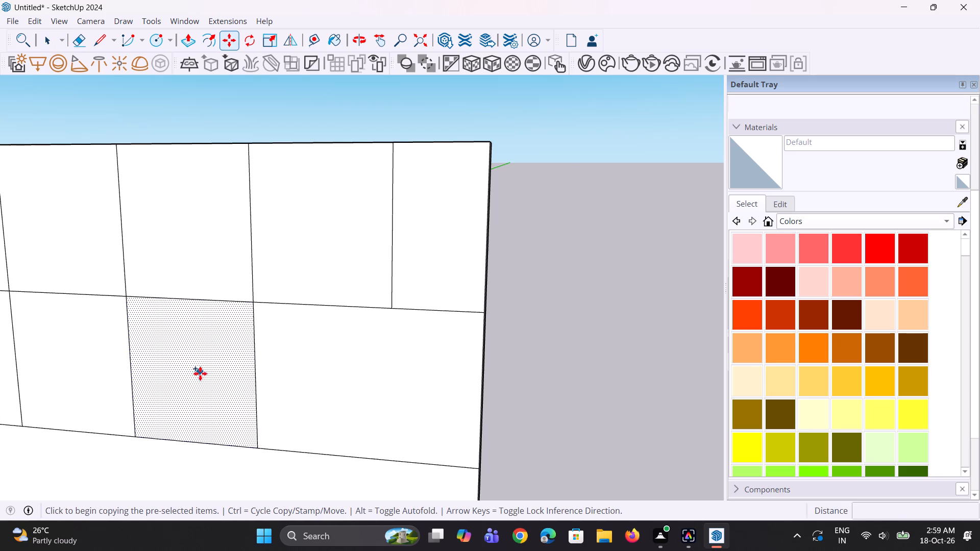
scroll(186, 393, "up", 2)
left_click(116, 278)
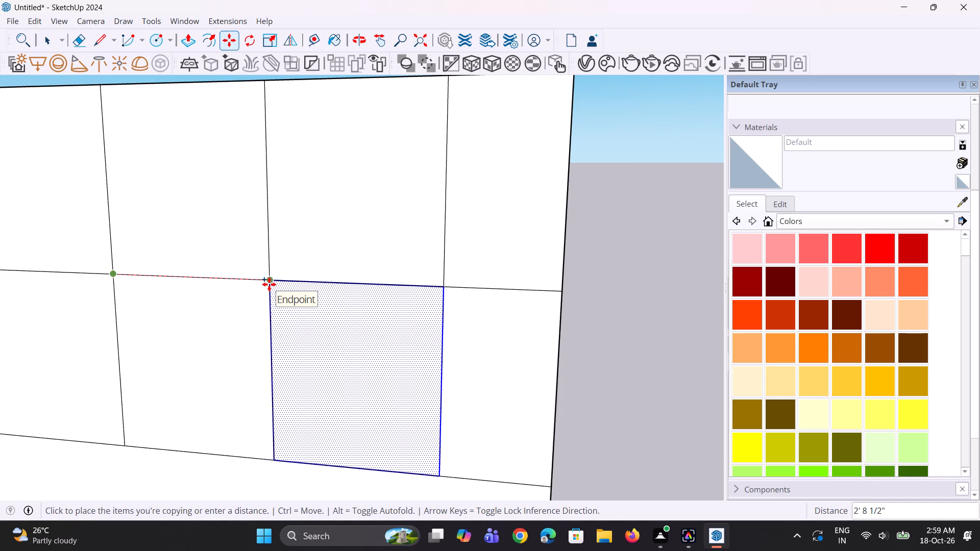
left_click(269, 284)
key("space")
key("space")
left_click(627, 345)
Erase all six vertical dividers in the side wall's lower band, just above the thin skirting strip.
scroll(249, 317, "down", 4)
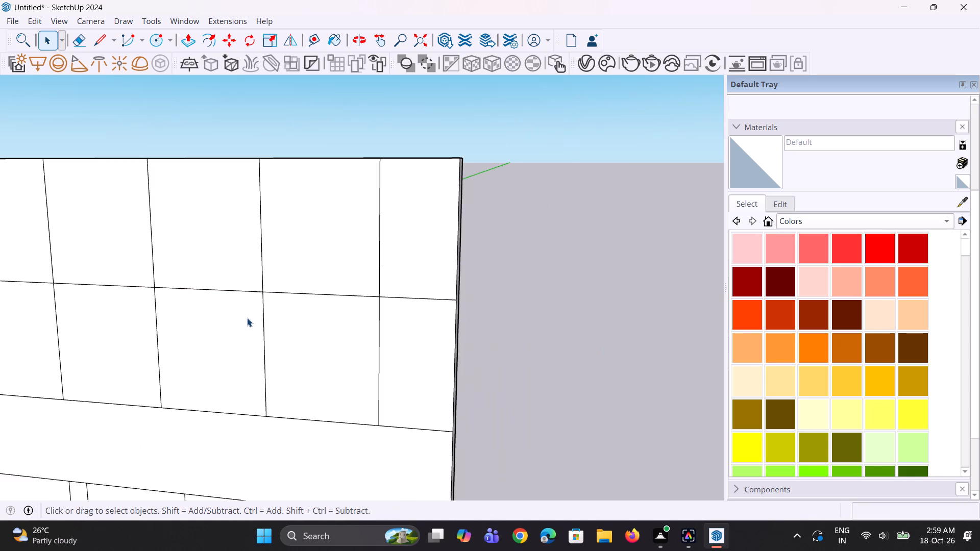
scroll(247, 318, "down", 10)
middle_click_drag(233, 412, 189, 401)
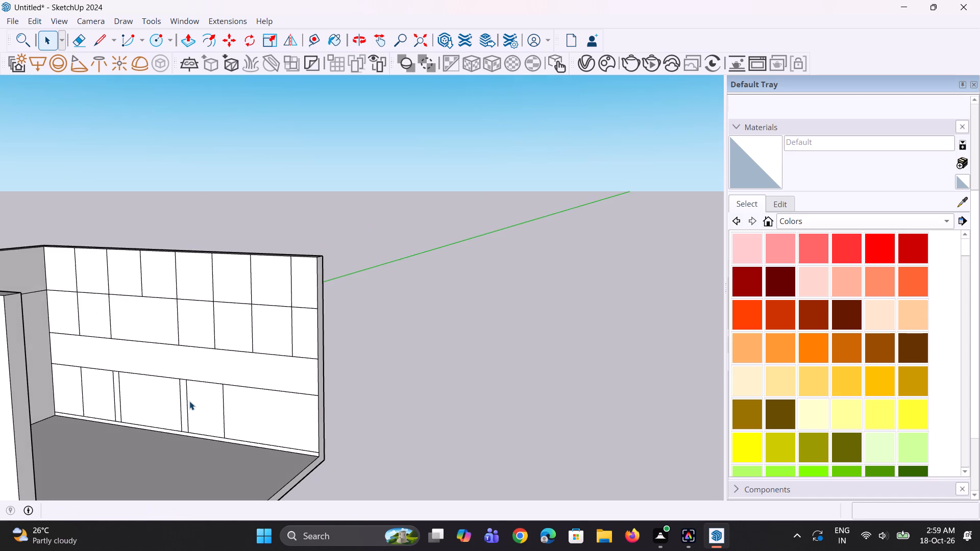
scroll(166, 437, "up", 5)
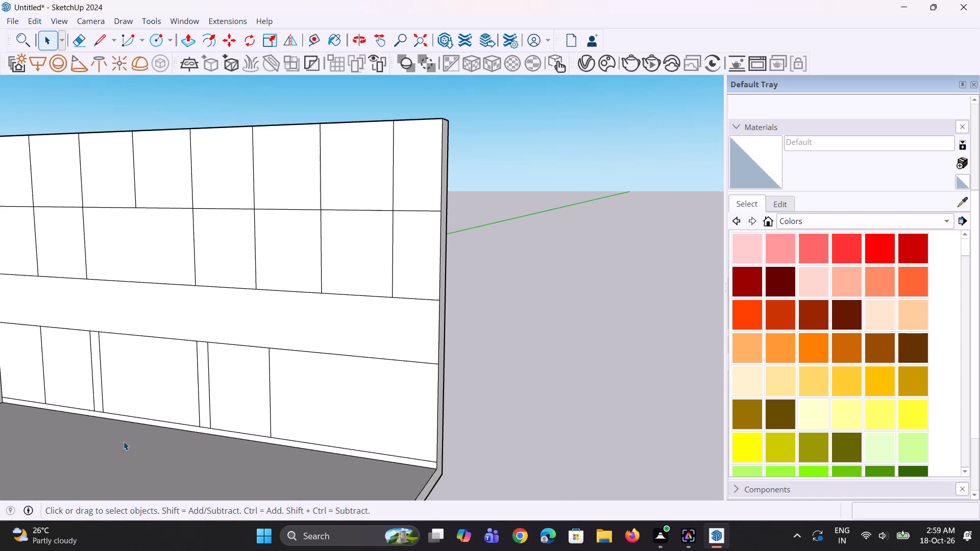
scroll(144, 420, "down", 5)
middle_click_drag(86, 406, 100, 414)
scroll(56, 395, "up", 6)
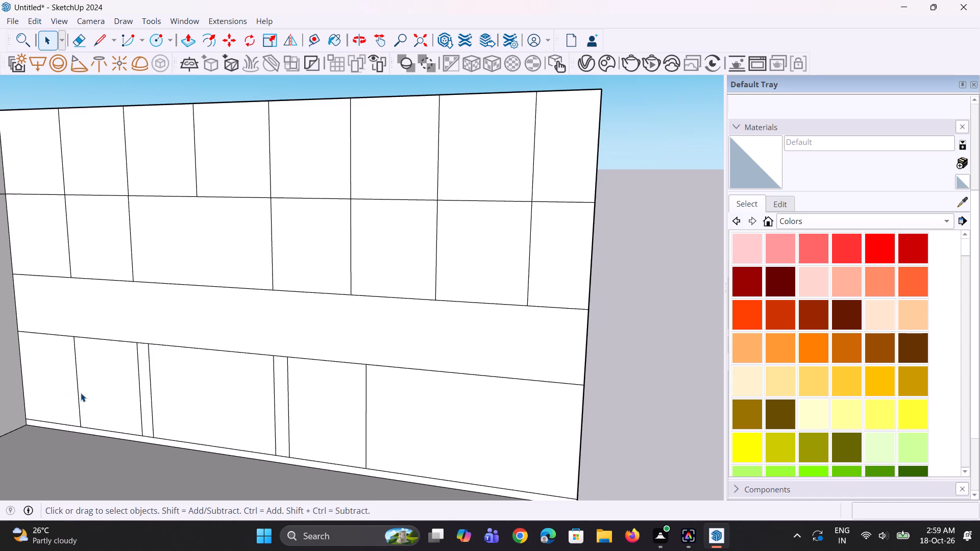
key("e")
left_click(78, 384)
left_click_drag(134, 384, 199, 391)
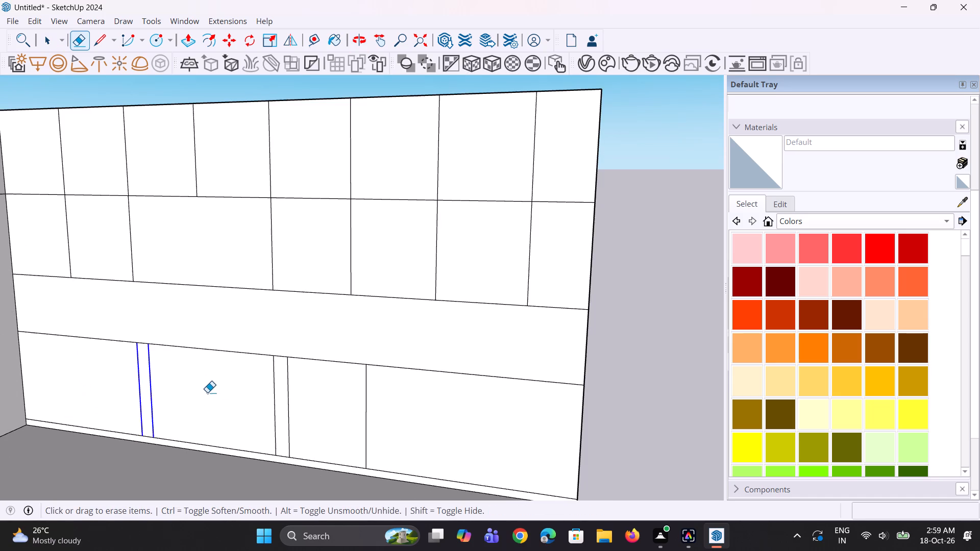
left_click_drag(265, 402, 392, 421)
Erase the two horizontal line segments between the seventh divider and the side wall's extended end, below the top and second bands.
scroll(304, 413, "down", 4)
middle_click_drag(350, 421, 349, 401)
scroll(456, 292, "up", 1)
left_click_drag(470, 265, 473, 281)
left_click_drag(473, 336, 475, 360)
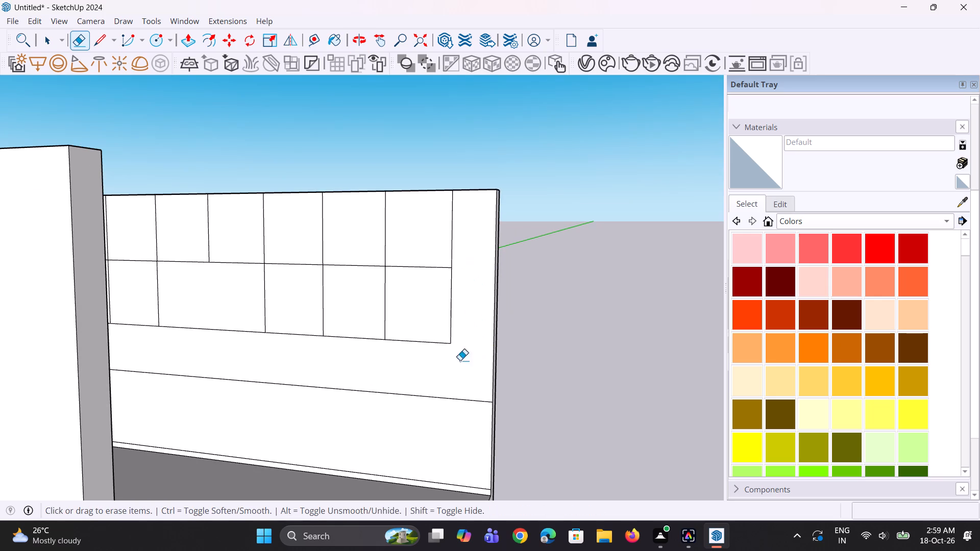
Extend the seventh divider straight down from the second band's lower corner to the skirting strip with the Line tool.
scroll(396, 357, "down", 3)
middle_click_drag(296, 389, 278, 429)
scroll(255, 402, "up", 2)
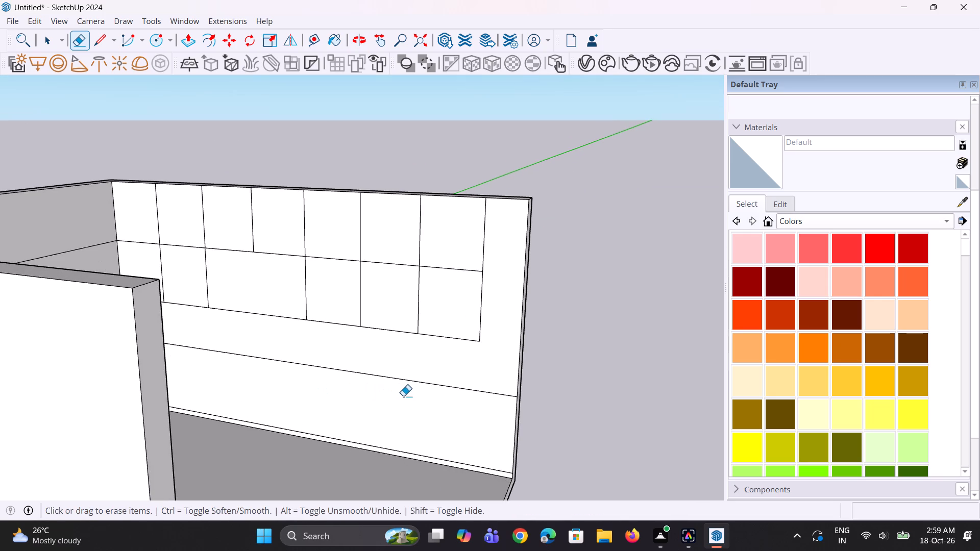
key("l")
left_click(480, 339)
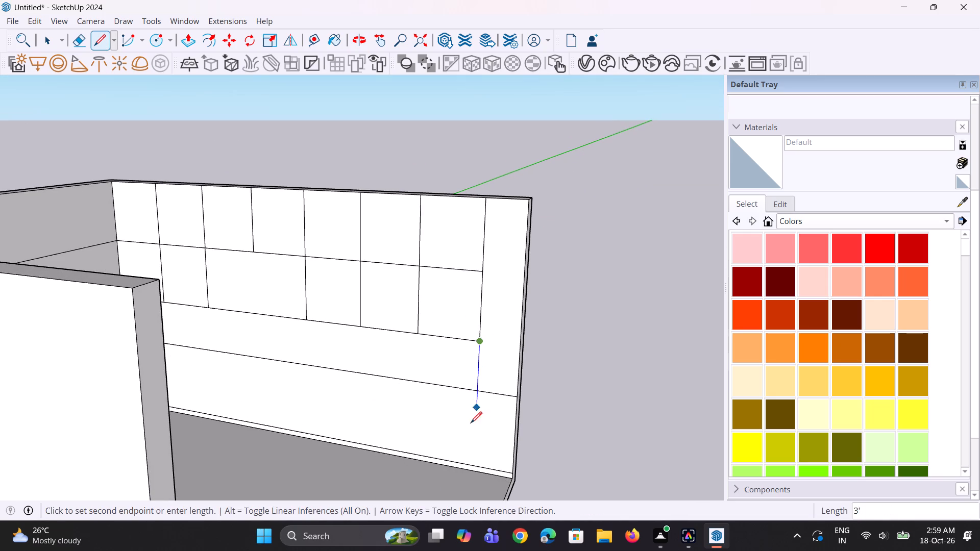
left_click(467, 465)
key("space")
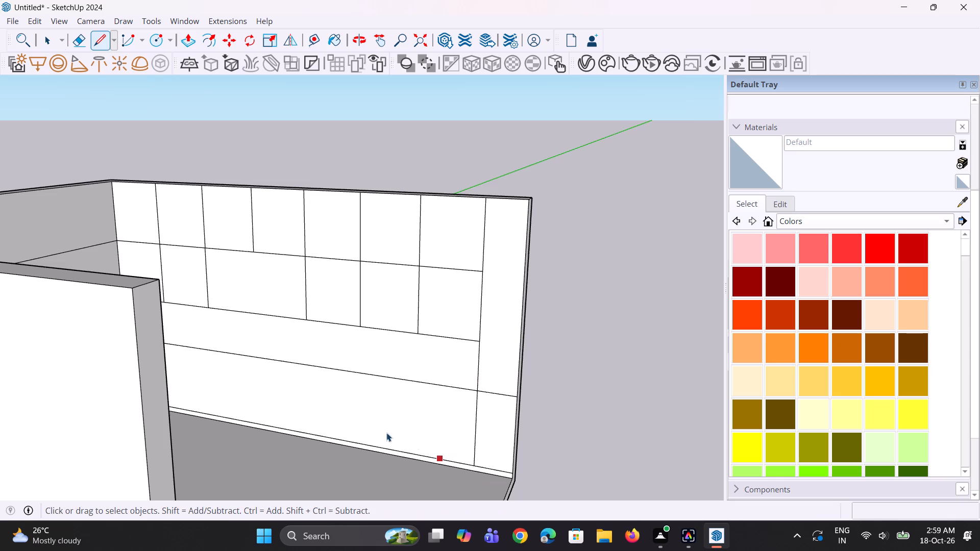
key("space")
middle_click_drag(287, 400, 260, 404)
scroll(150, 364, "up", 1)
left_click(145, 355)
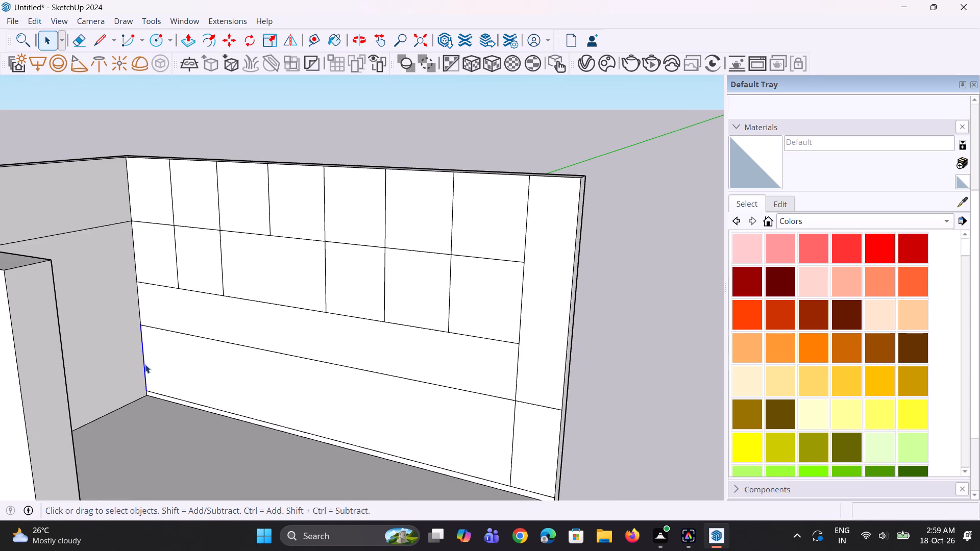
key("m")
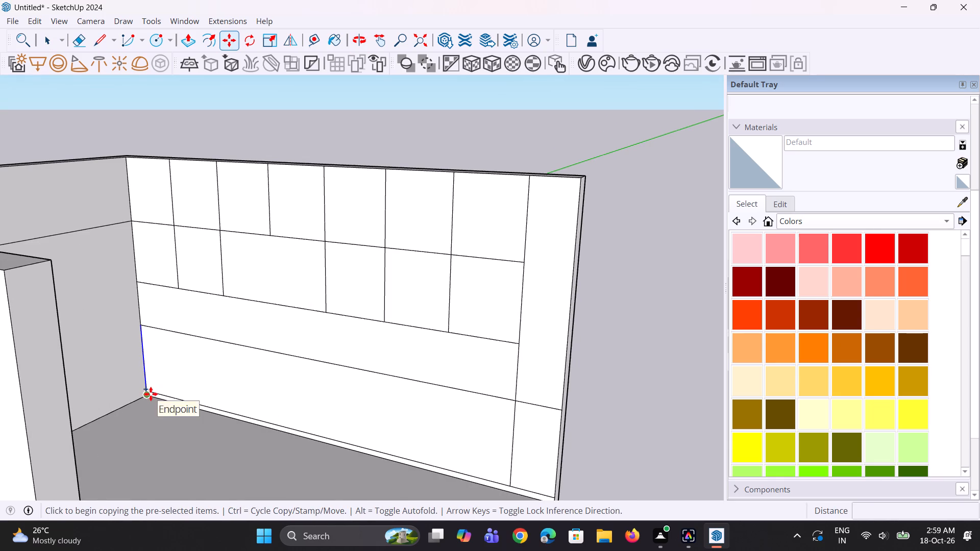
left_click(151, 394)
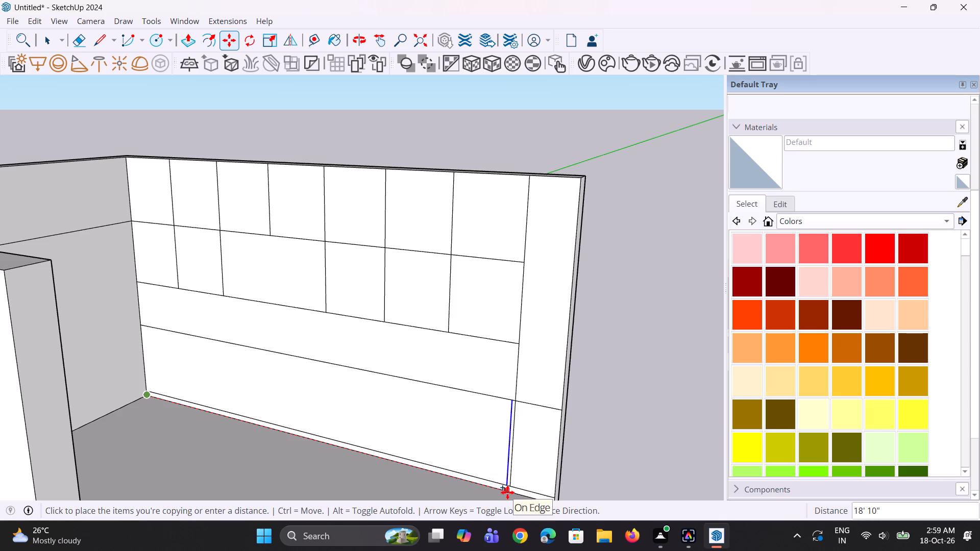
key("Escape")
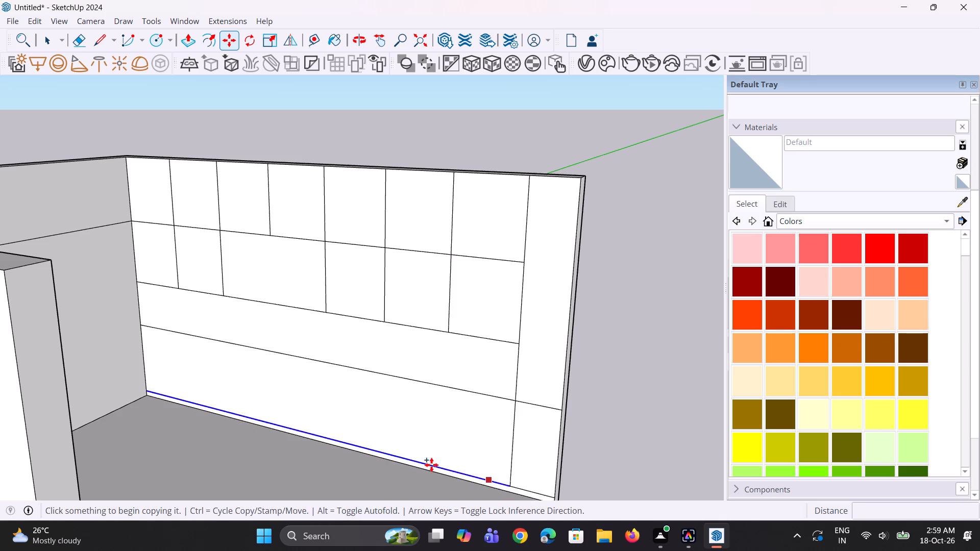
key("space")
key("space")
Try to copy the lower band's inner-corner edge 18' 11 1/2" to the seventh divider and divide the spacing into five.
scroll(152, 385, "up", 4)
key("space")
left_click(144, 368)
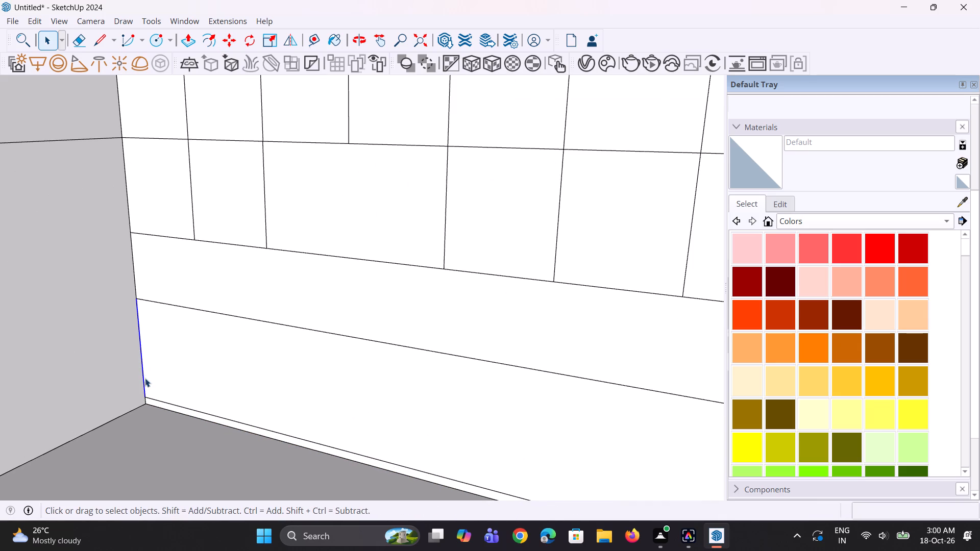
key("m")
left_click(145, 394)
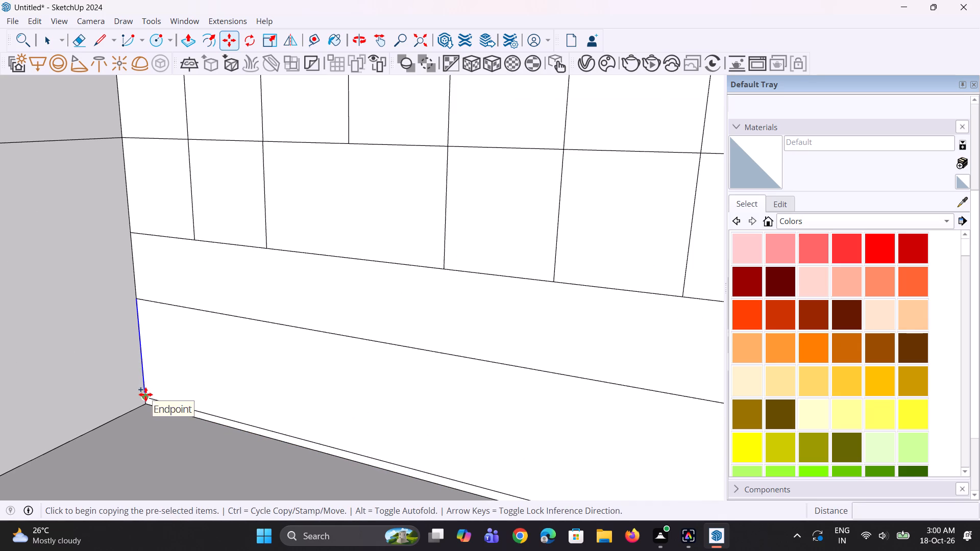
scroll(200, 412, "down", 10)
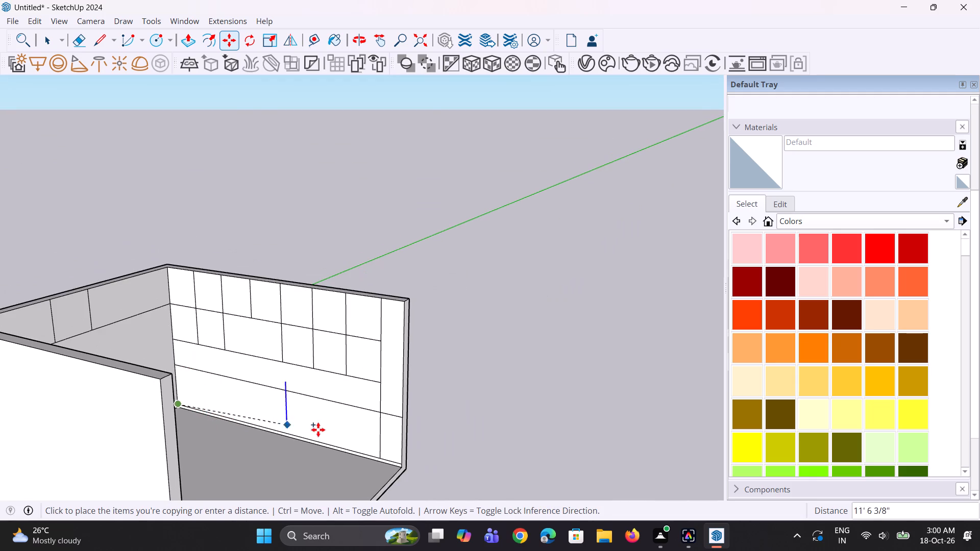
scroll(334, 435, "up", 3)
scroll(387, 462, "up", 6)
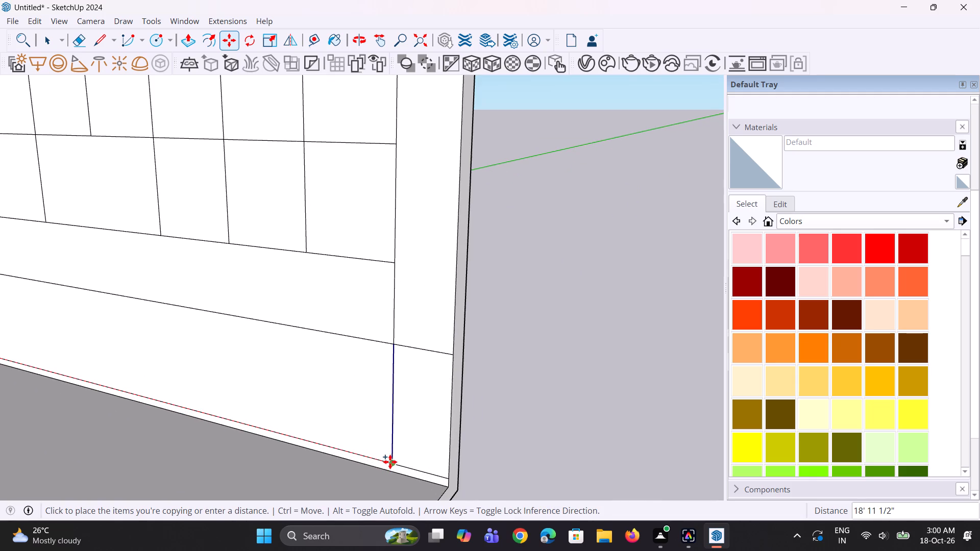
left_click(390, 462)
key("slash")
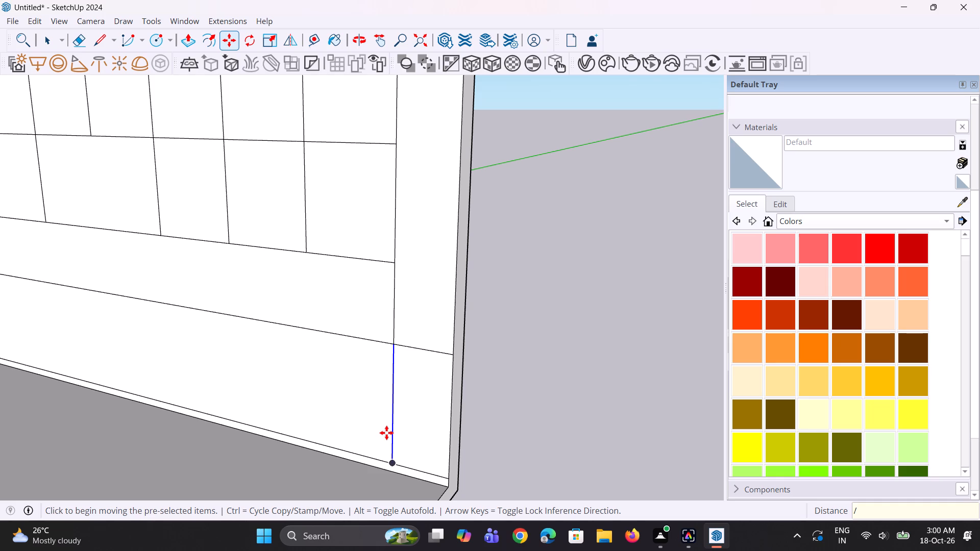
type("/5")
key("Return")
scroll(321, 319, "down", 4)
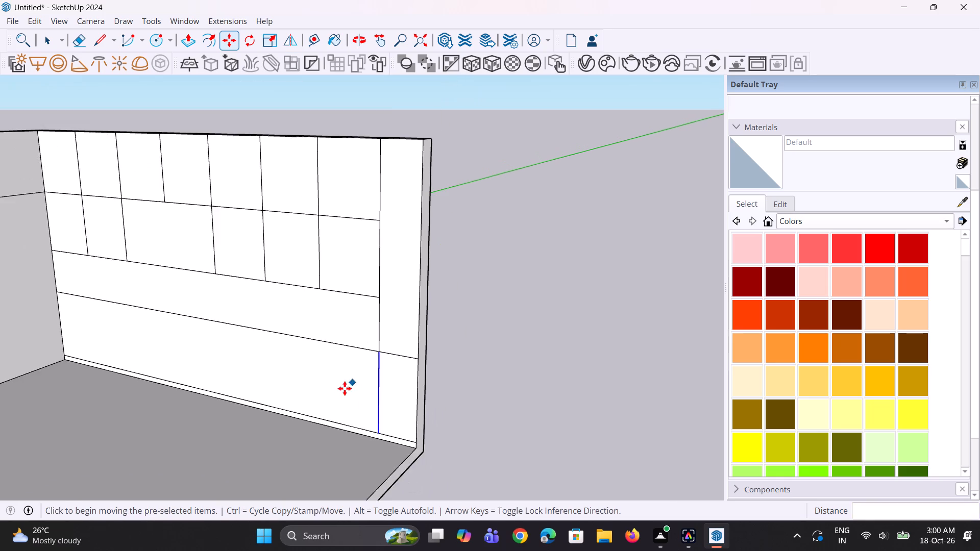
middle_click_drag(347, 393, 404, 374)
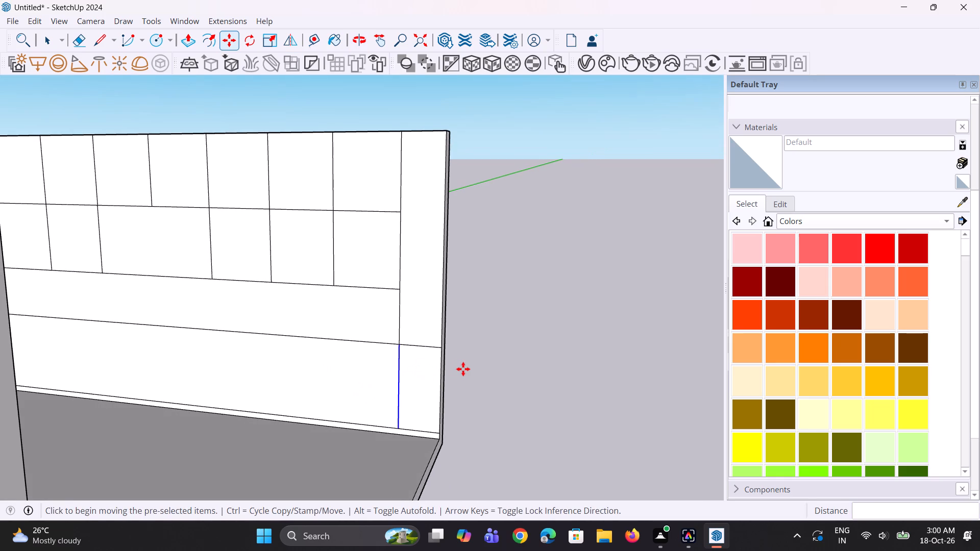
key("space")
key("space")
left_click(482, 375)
Copy the lower band's inner-corner edge 18' 11 1/2" to the seventh divider and divide the span into five equal panels.
scroll(205, 404, "down", 3)
middle_click_drag(301, 393, 279, 398)
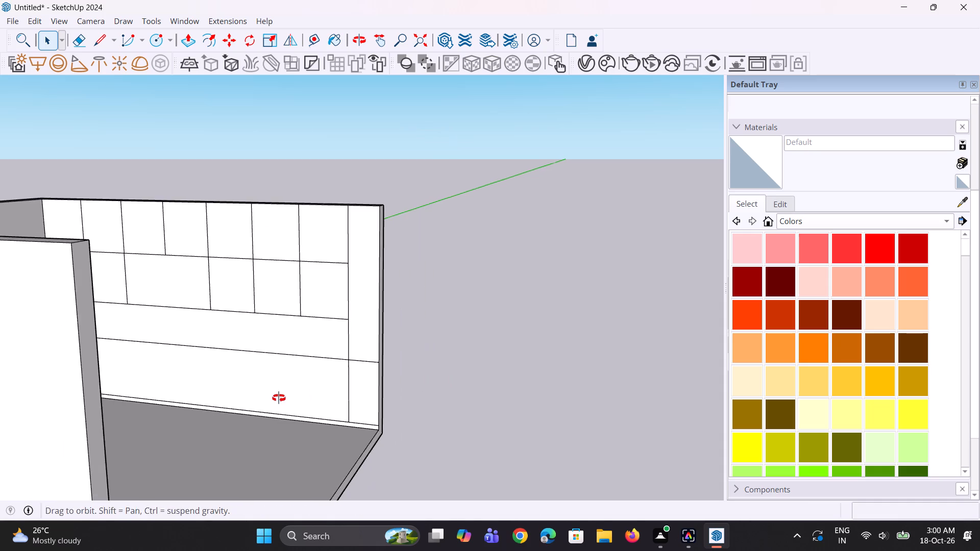
middle_click_drag(279, 398, 270, 400)
scroll(127, 366, "up", 6)
left_click(55, 338)
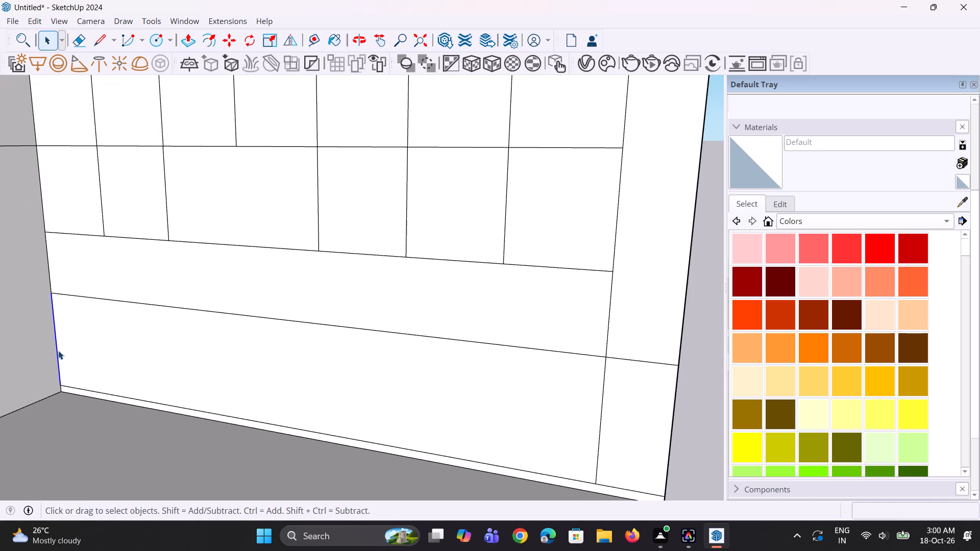
key("m")
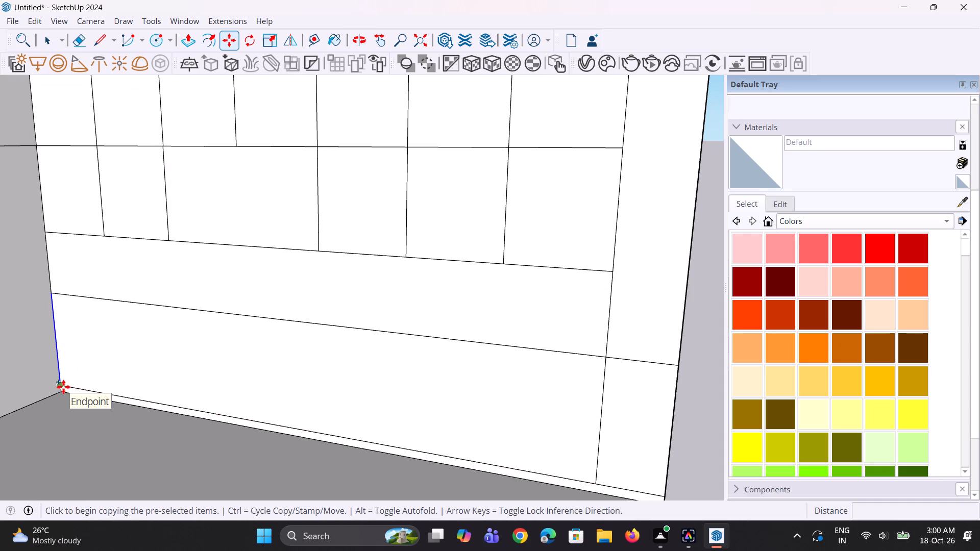
left_click(63, 387)
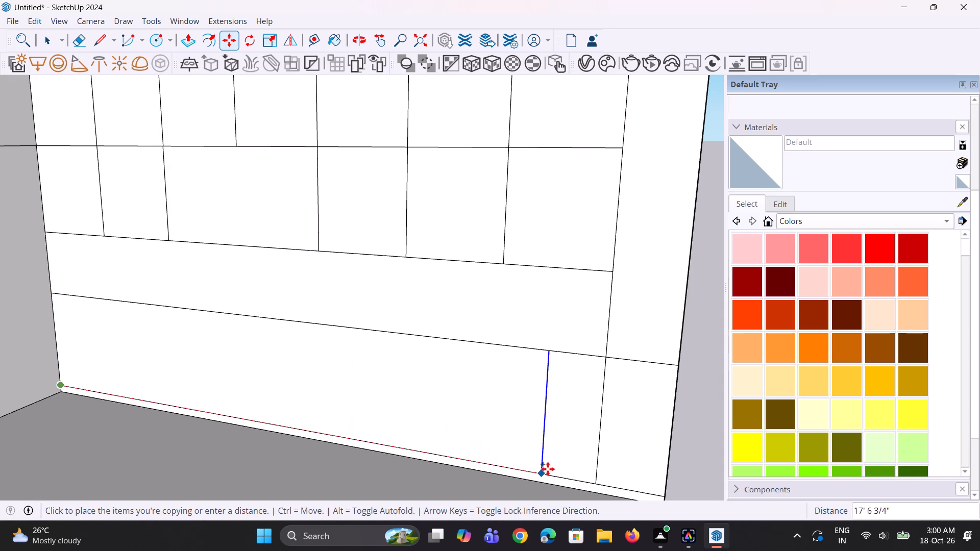
left_click(595, 481)
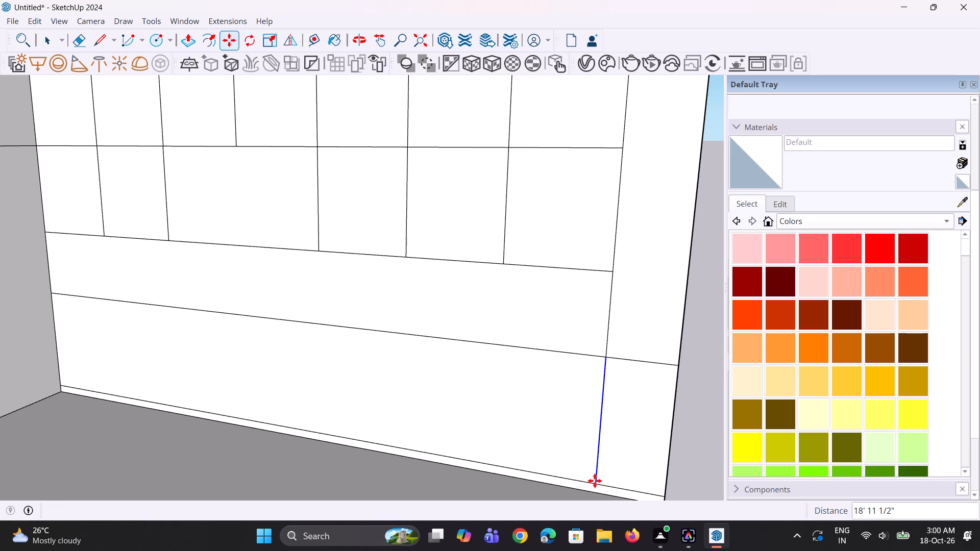
type("/5")
key("Return")
middle_click_drag(459, 456, 458, 440)
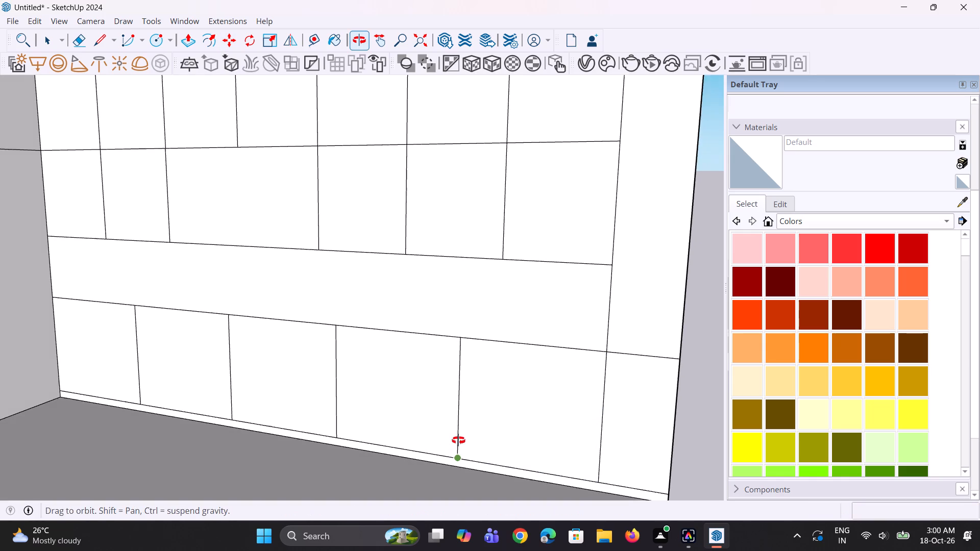
middle_click_drag(458, 440, 458, 439)
key("space")
key("space")
Move the lower band's fourth divider slightly along the skirting strip toward the side wall's extended end.
scroll(155, 346, "down", 4)
middle_click(157, 352)
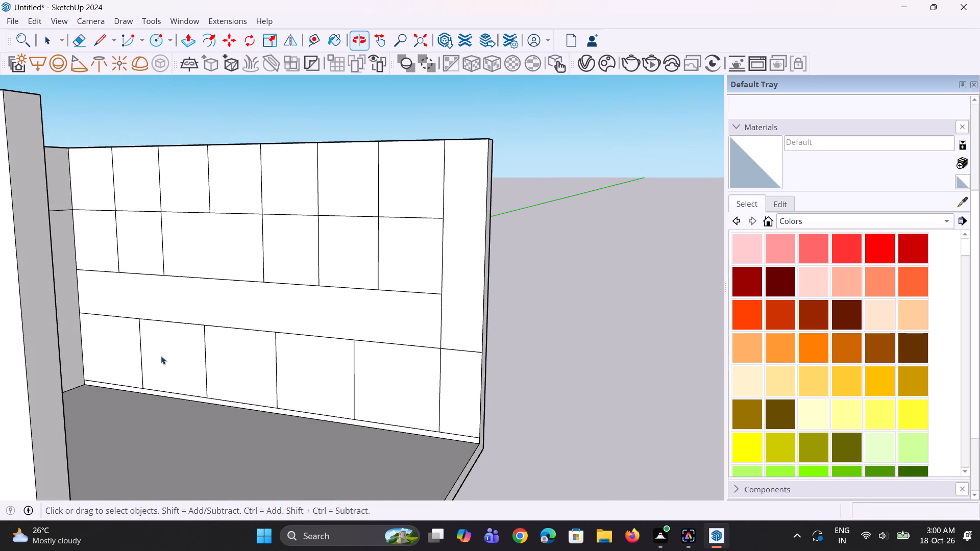
scroll(144, 355, "up", 1)
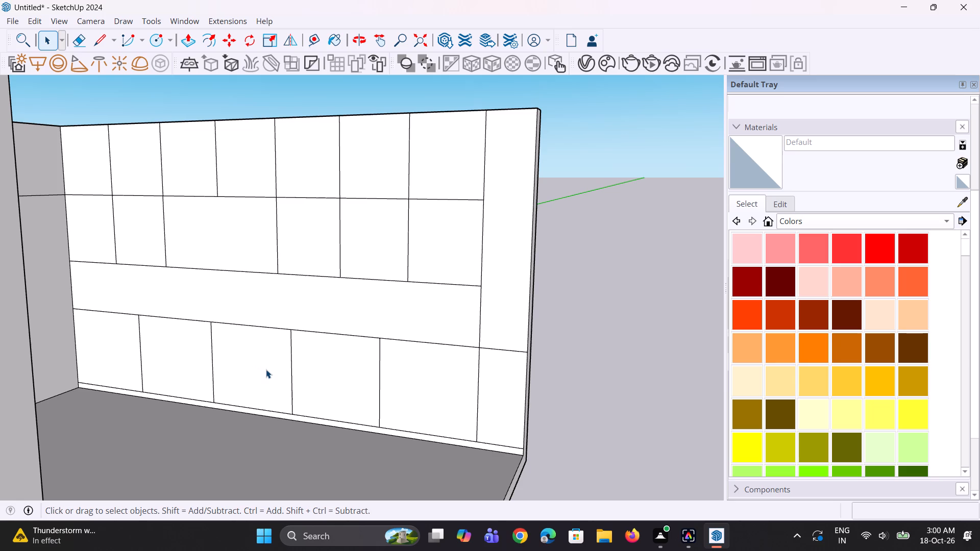
left_click(380, 398)
key("m")
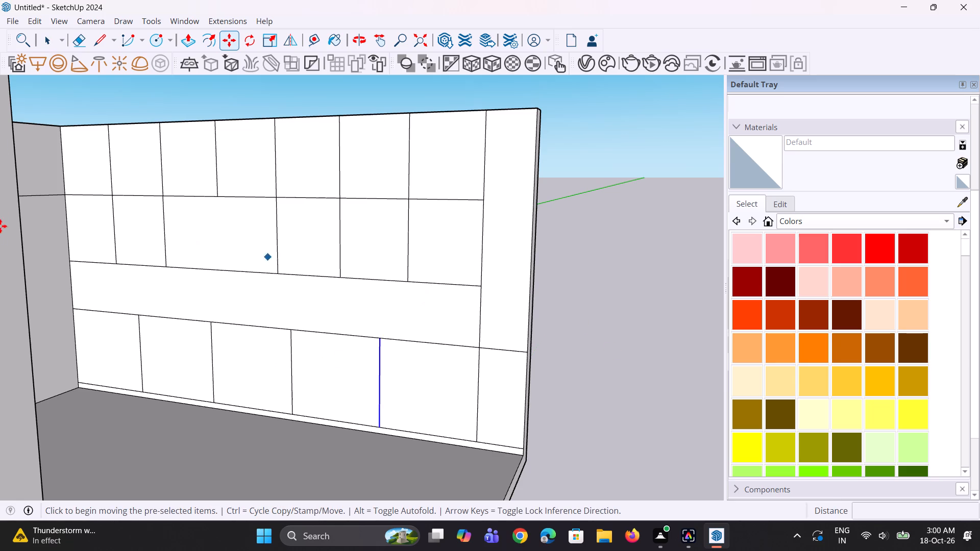
scroll(424, 413, "up", 1)
left_click(378, 428)
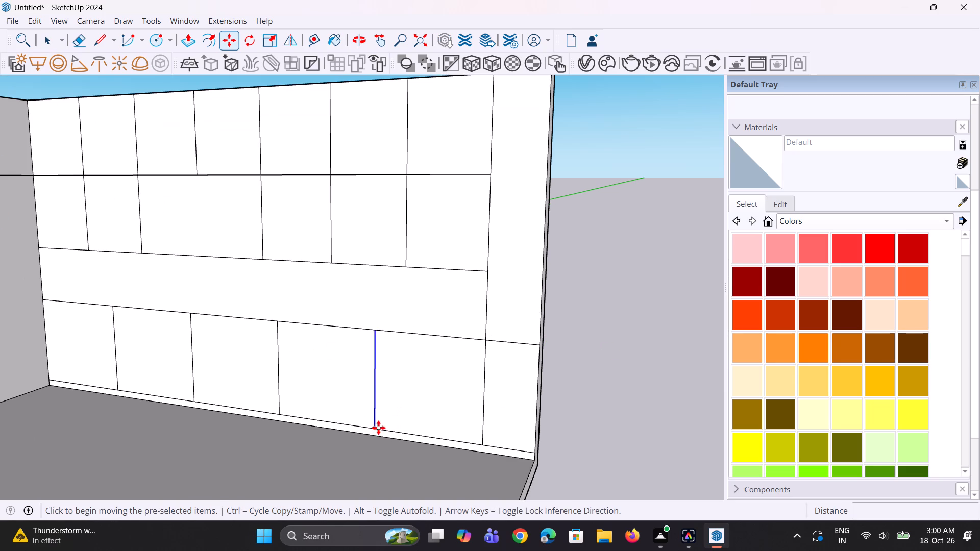
left_click(396, 431)
key("space")
key("space")
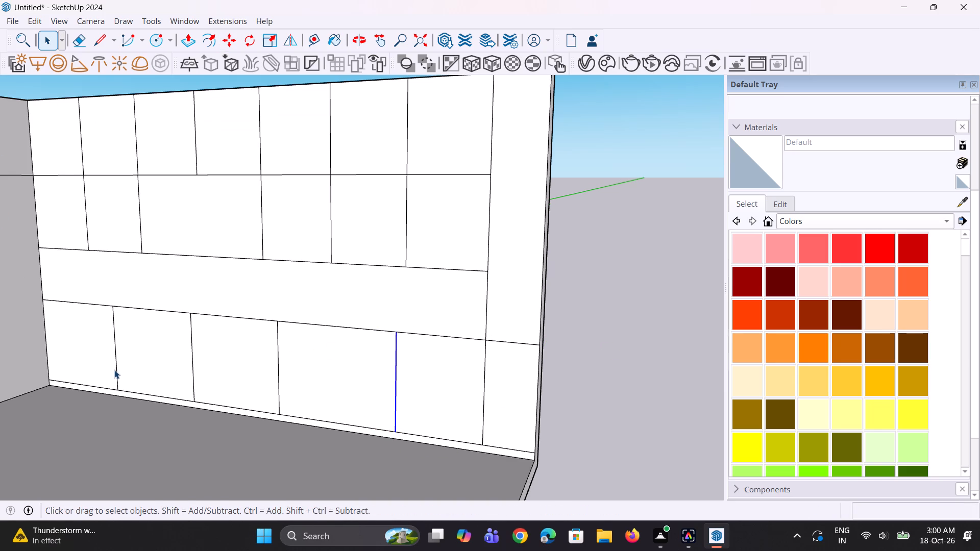
Move the lower band's first divider slightly along the skirting strip toward the room's inner corner.
left_click(117, 371)
scroll(118, 388, "up", 1)
key("m")
left_click(115, 388)
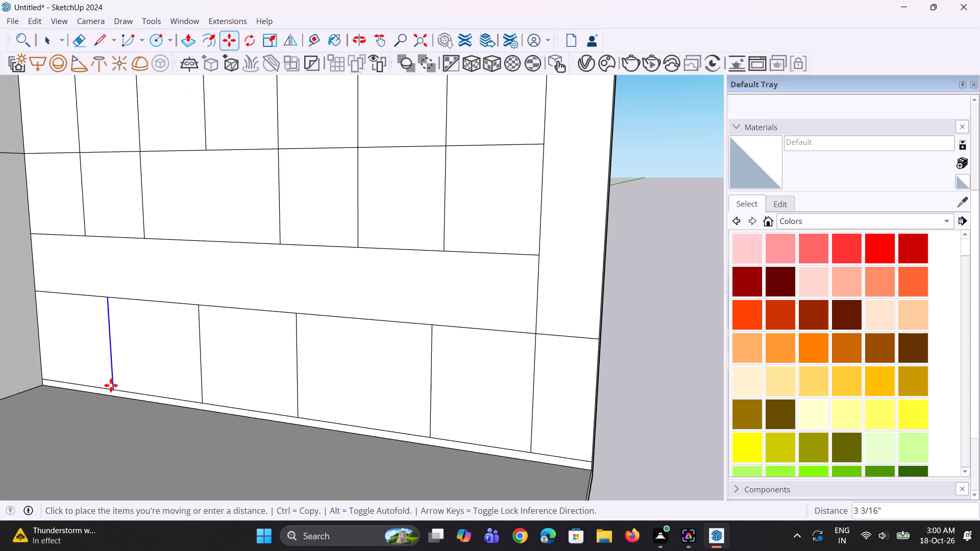
left_click(106, 382)
key("space")
key("space")
Move the lower-band panel between the second and third dividers slightly toward the side wall's extended end.
middle_click_drag(230, 386, 265, 383)
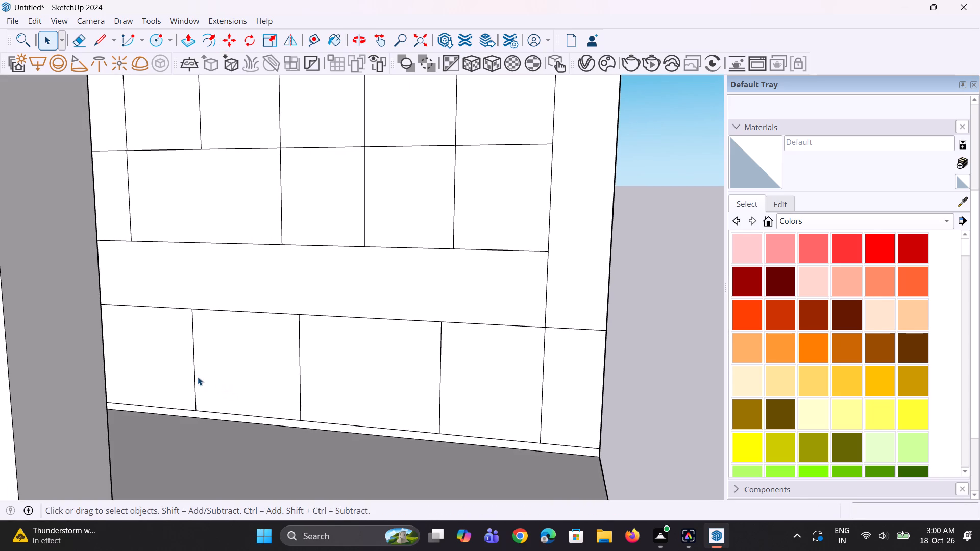
left_click(198, 377)
scroll(195, 391, "up", 1)
middle_click_drag(195, 391, 181, 375)
left_click(195, 370)
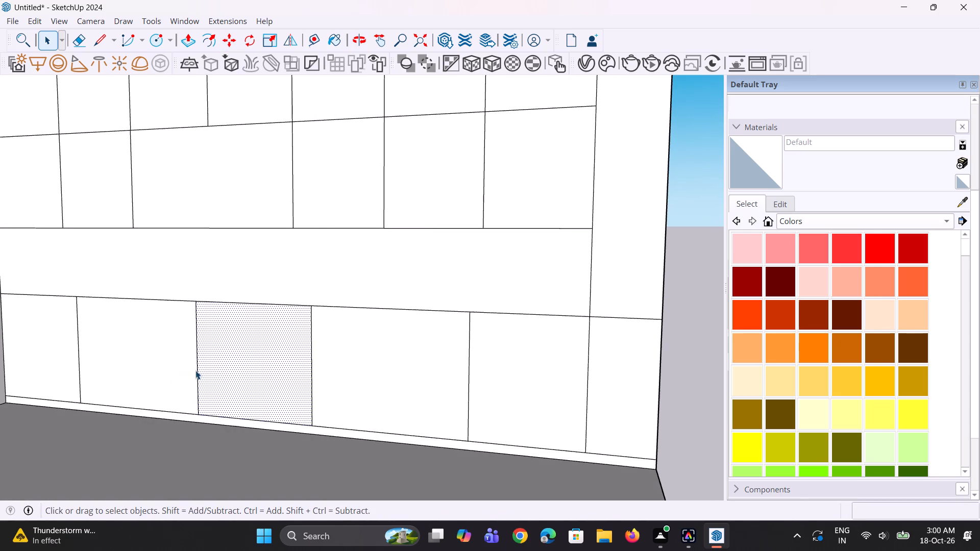
scroll(196, 395, "up", 1)
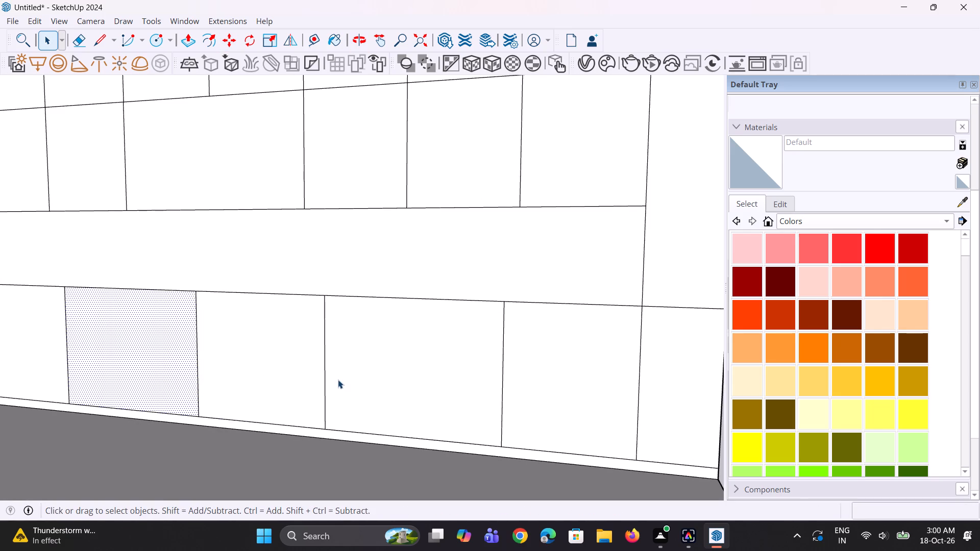
scroll(361, 386, "down", 2)
left_click(316, 378)
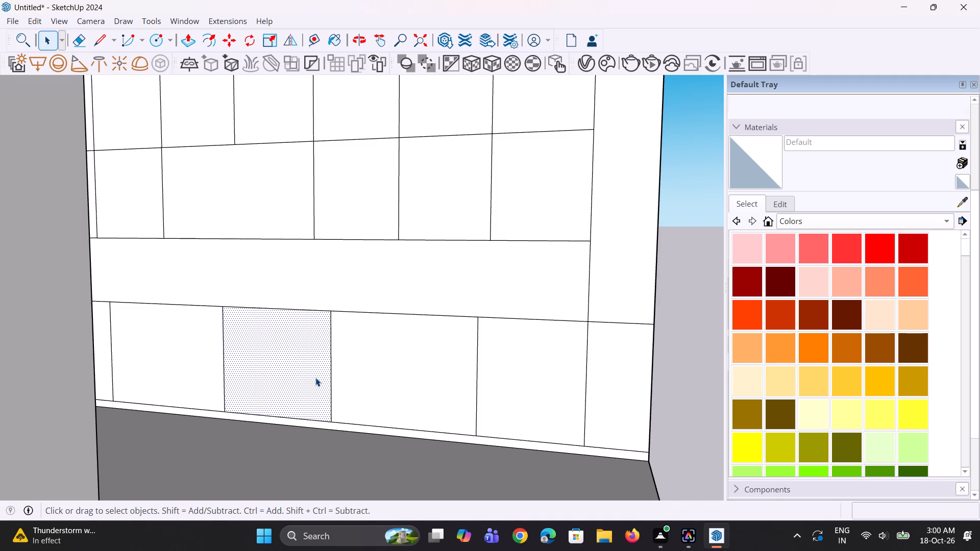
key("m")
left_click(310, 373)
left_click(325, 373)
key("space")
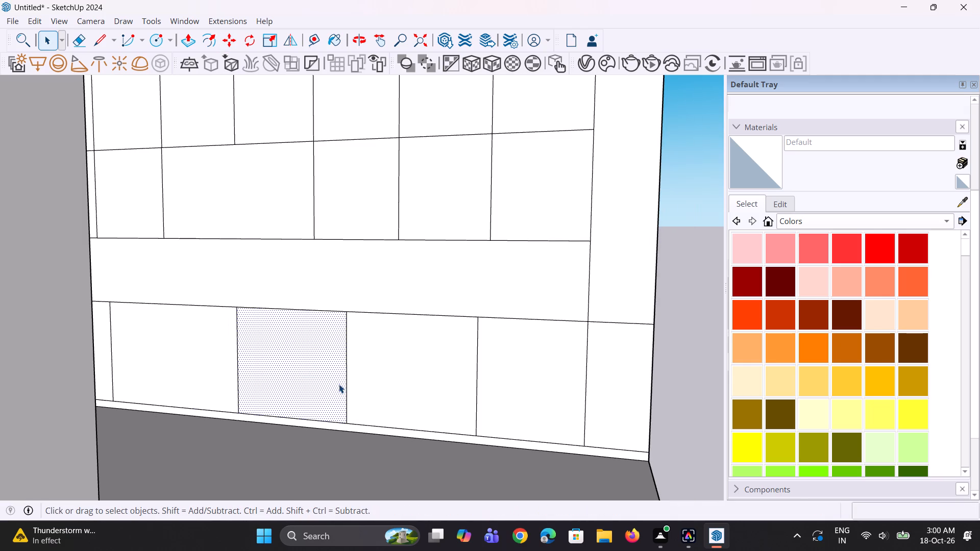
Move the lower band's third divider a little further along the skirting strip toward the side wall's extended end.
left_click(346, 390)
scroll(342, 409, "up", 1)
key("m")
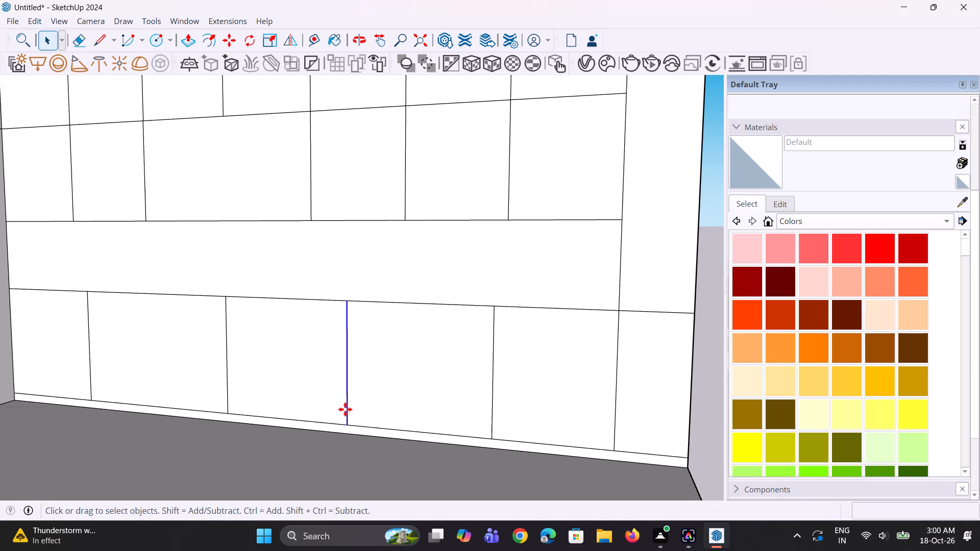
left_click(348, 422)
left_click(365, 425)
key("space")
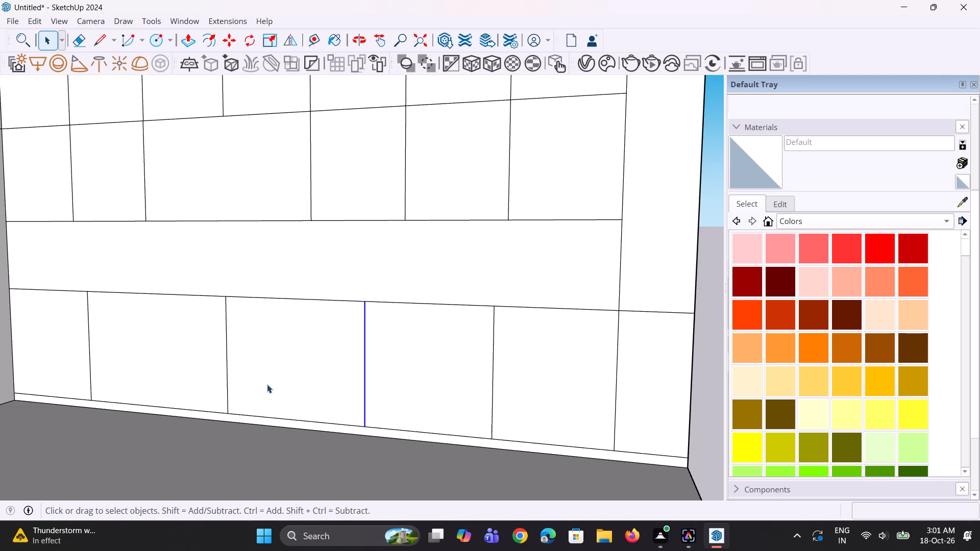
Move the lower band's second divider about 1' 6" along the skirting strip toward the room's inner corner.
left_click(226, 368)
scroll(230, 403, "up", 1)
key("m")
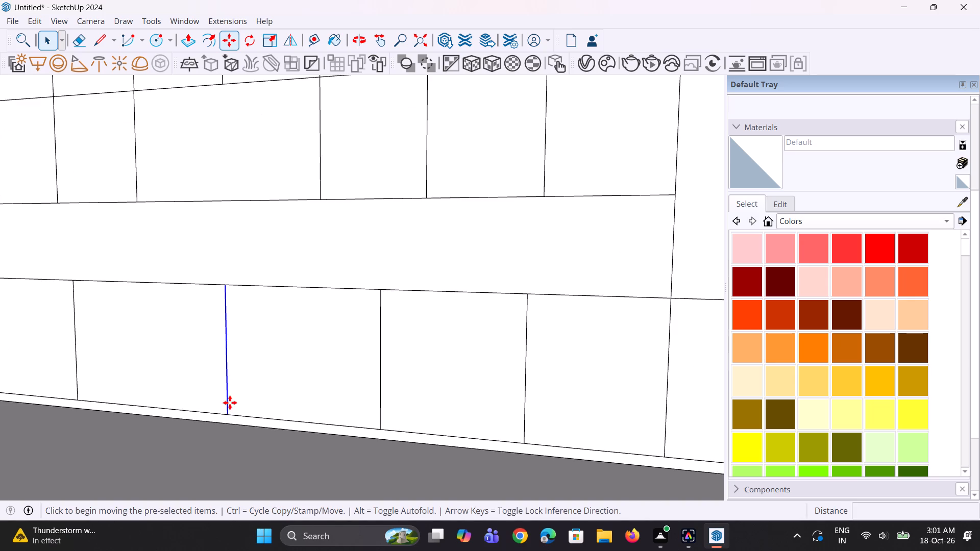
left_click(226, 414)
left_click(181, 405)
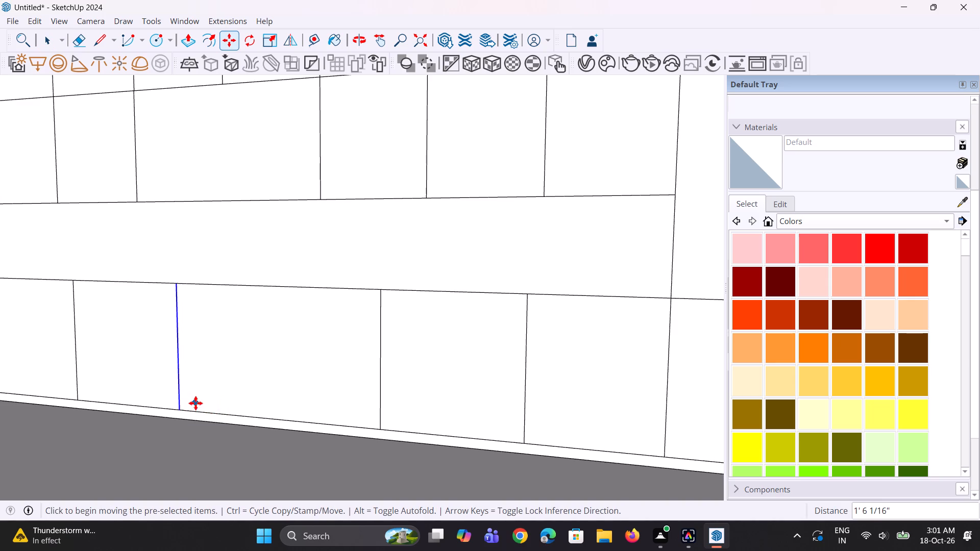
Move the lower band's third divider about 1 13/16" along the skirting strip toward the side wall's extended end.
scroll(186, 395, "down", 6)
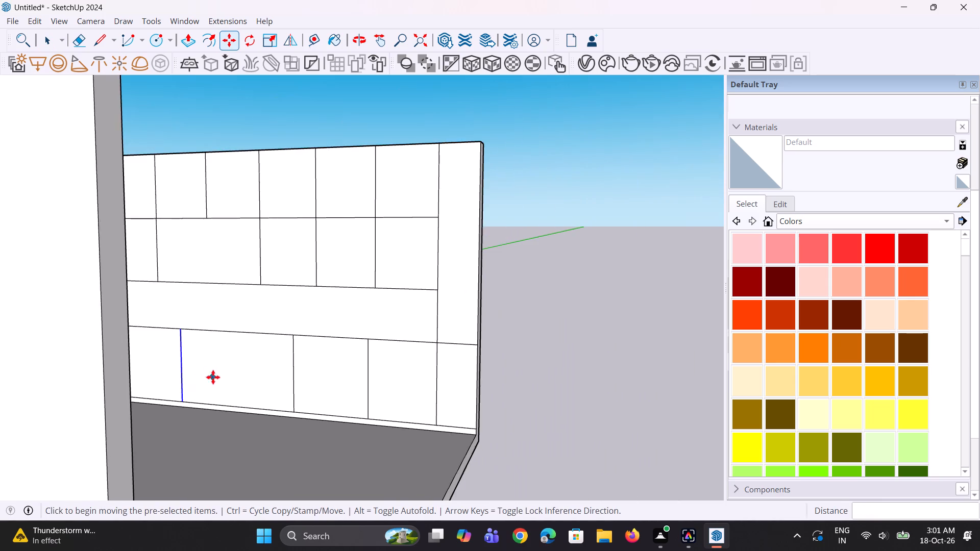
middle_click_drag(213, 377, 190, 387)
scroll(259, 401, "up", 2)
key("space")
left_click(304, 392)
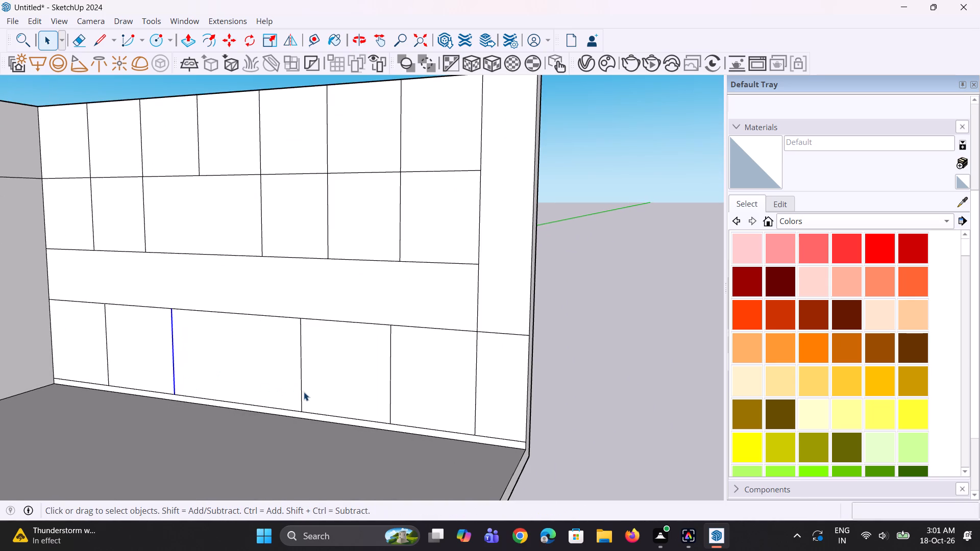
left_click(303, 399)
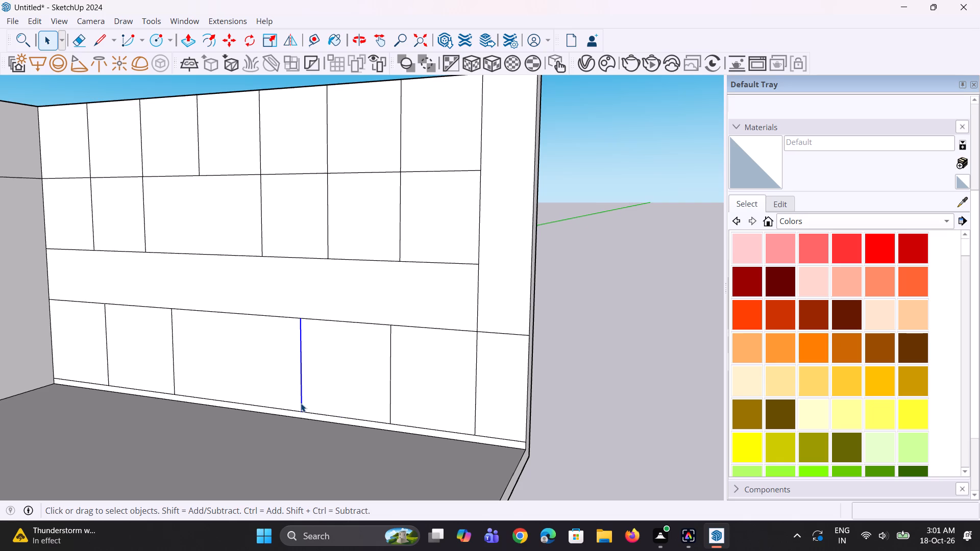
key("m")
left_click(301, 411)
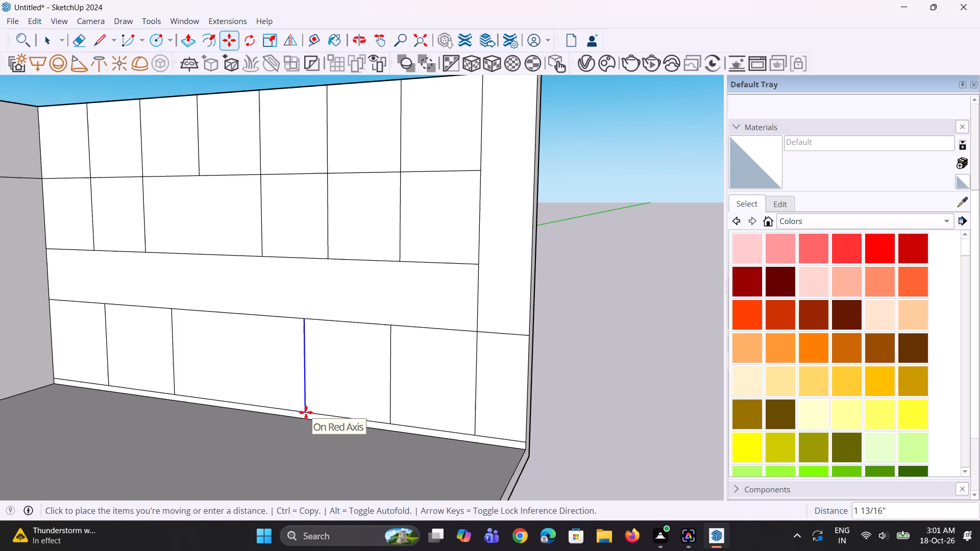
left_click(306, 412)
key("space")
Copy the lower band's third divider 10" toward the side wall's extended end to form a narrow strip.
middle_click_drag(285, 402, 304, 399)
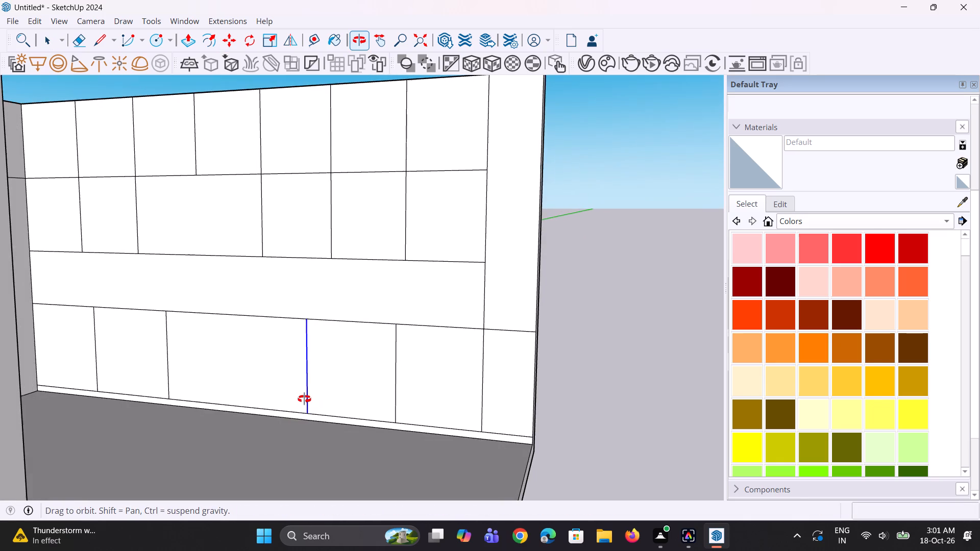
middle_click_drag(304, 399, 300, 395)
key("m")
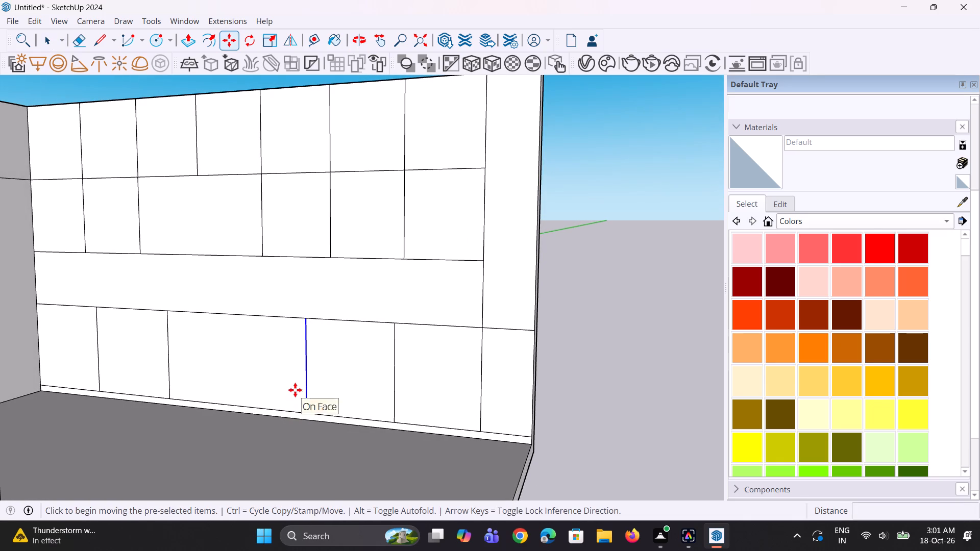
left_click(307, 412)
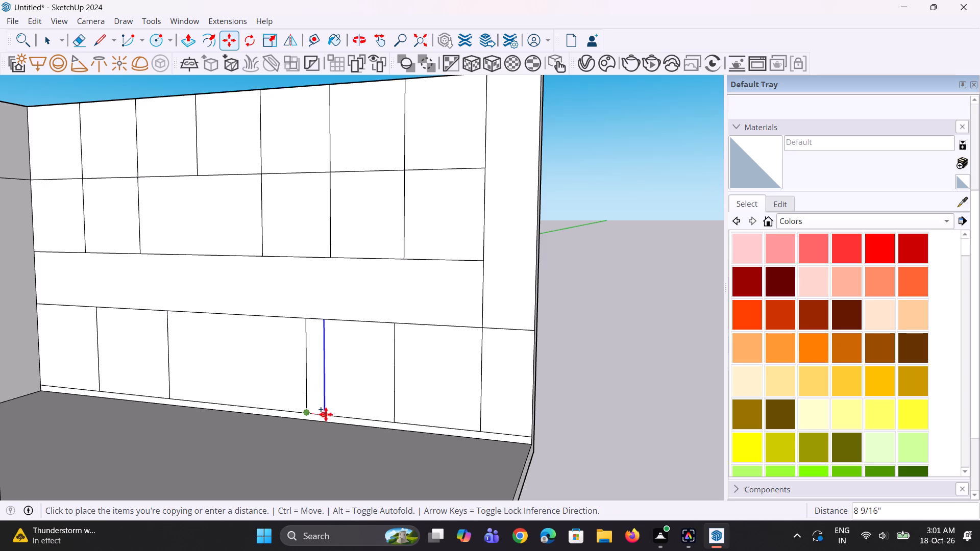
left_click(328, 415)
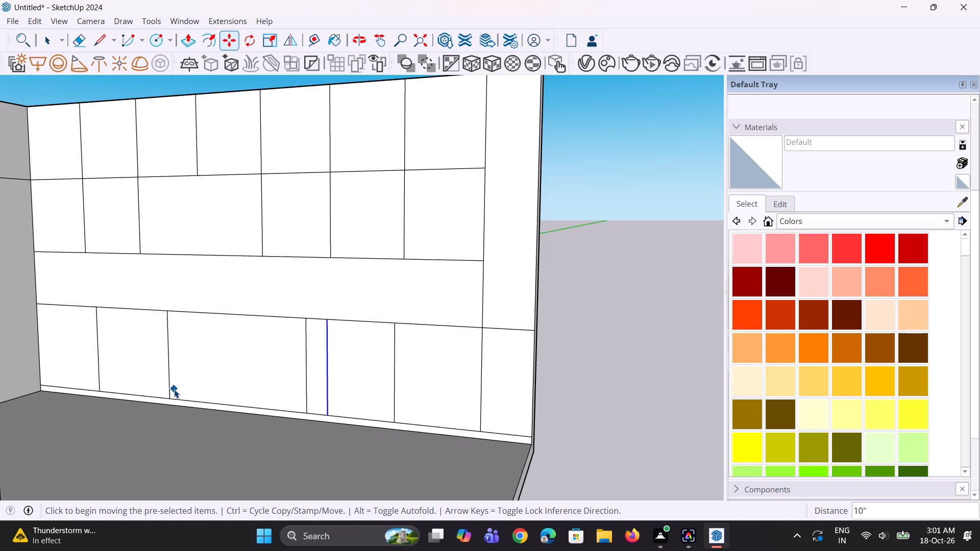
key("space")
Copy the lower band's second divider 10" toward the room's inner corner to form a matching narrow strip.
left_click(168, 384)
scroll(170, 395, "up", 3)
key("m")
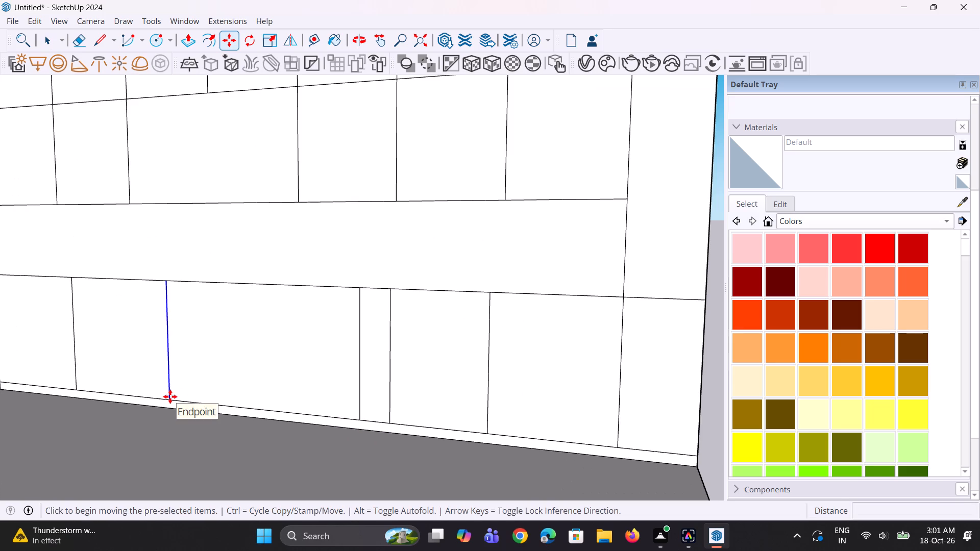
left_click(170, 397)
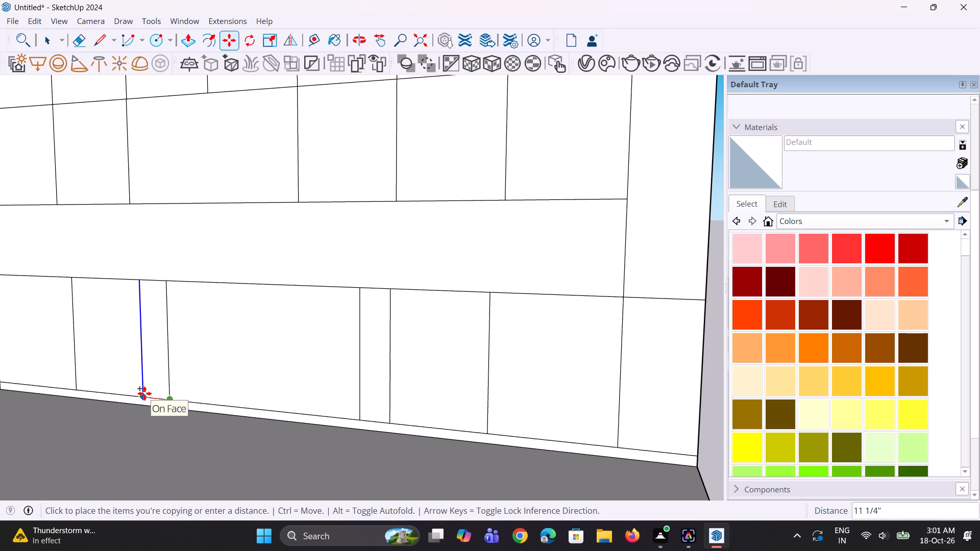
type("10\"")
key("Return")
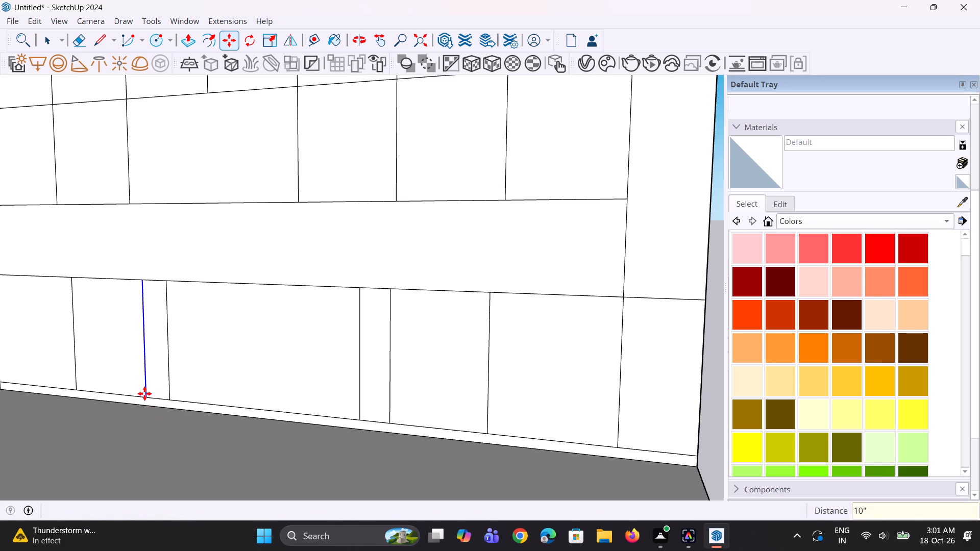
middle_click_drag(160, 403, 170, 403)
key("space")
Move the lower band's wide panel together with its two flanking narrow strips slightly toward the side wall's extended end.
scroll(150, 379, "down", 5)
key("space")
middle_click_drag(151, 376, 143, 371)
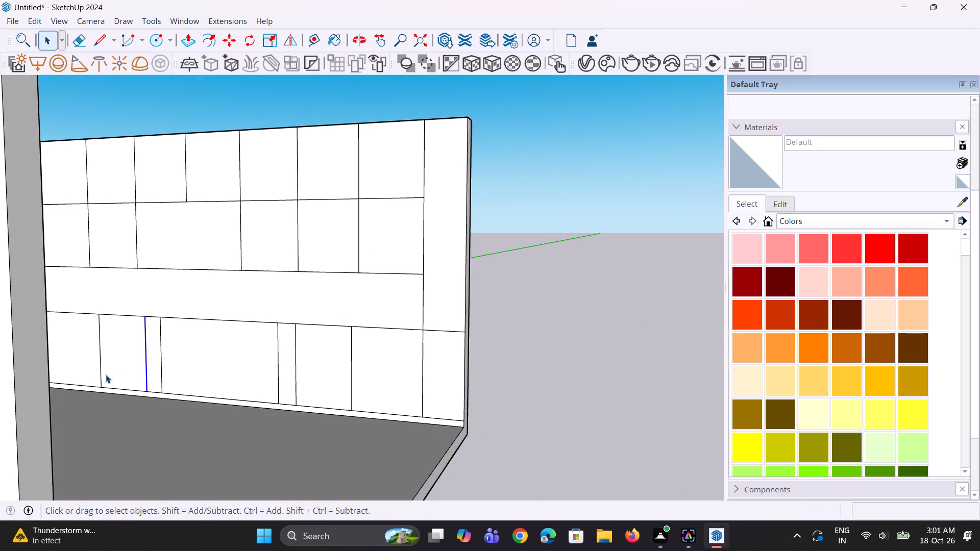
scroll(104, 375, "up", 2)
scroll(99, 373, "down", 2)
left_click(204, 373)
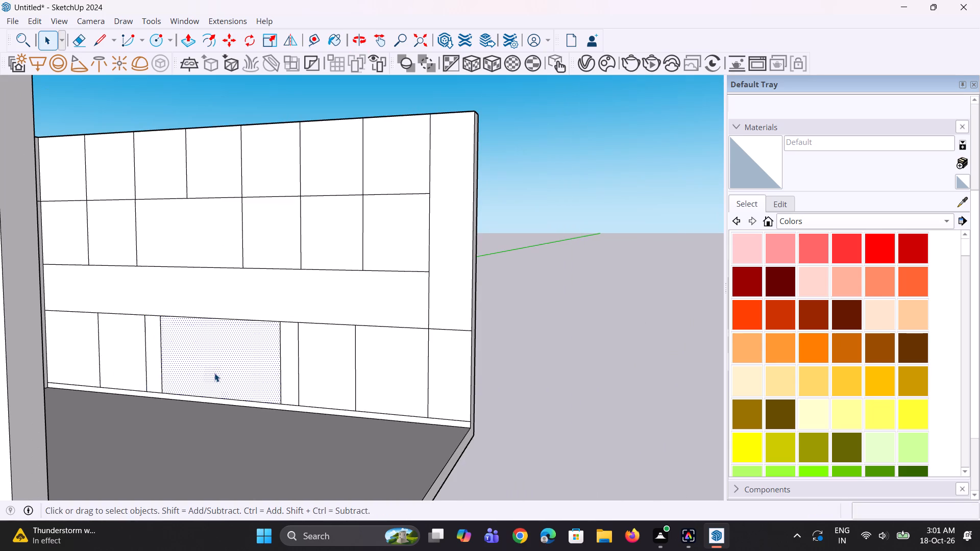
scroll(280, 373, "up", 1)
left_click(283, 373, "ctrl")
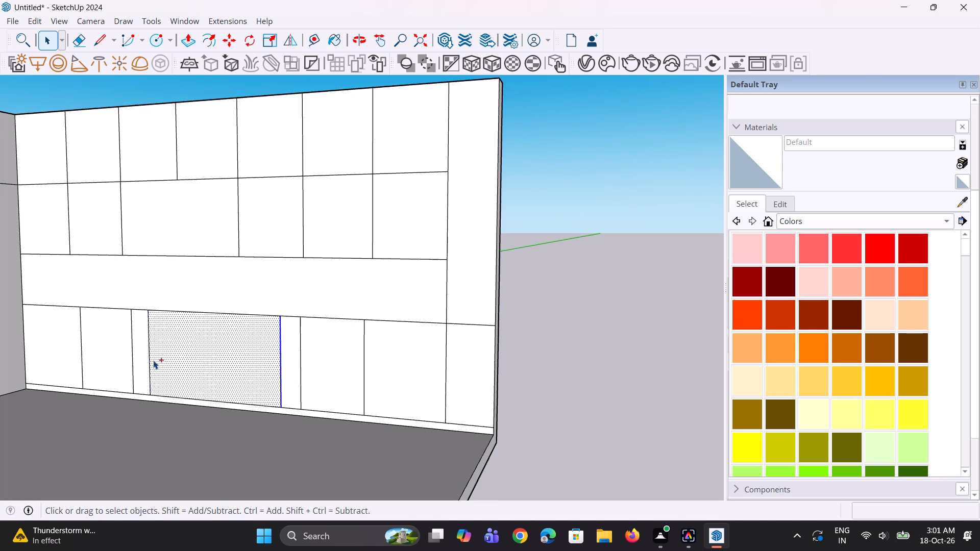
left_click(151, 358, "ctrl")
left_click(140, 365)
left_click(165, 368)
left_click(142, 361, "ctrl")
left_click(289, 383, "ctrl")
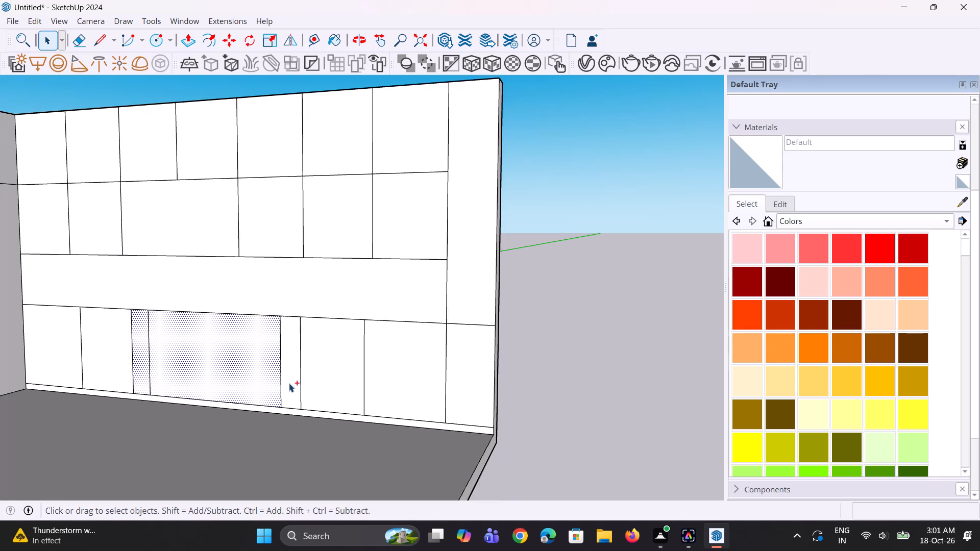
scroll(268, 394, "up", 2)
key("m")
left_click(244, 378)
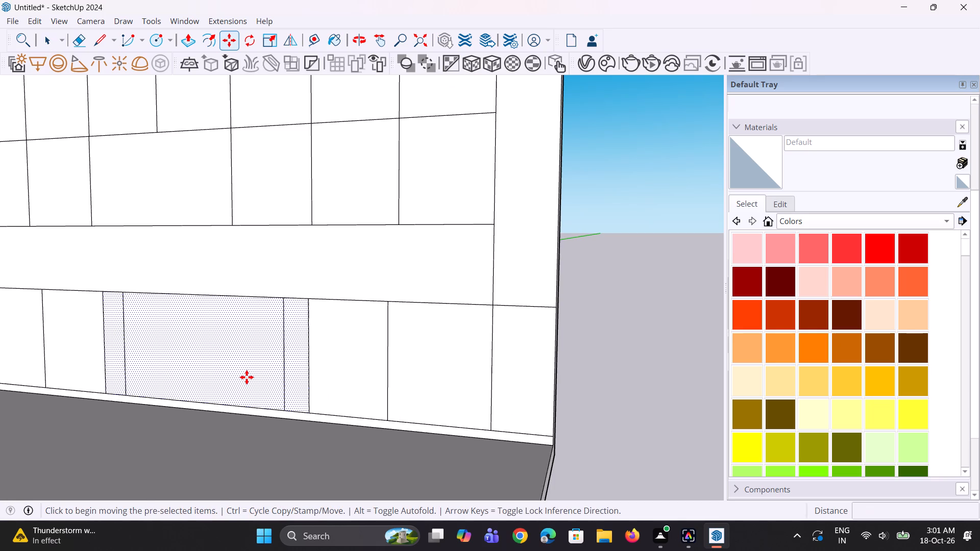
left_click(248, 377)
key("space")
key("space")
left_click(604, 365)
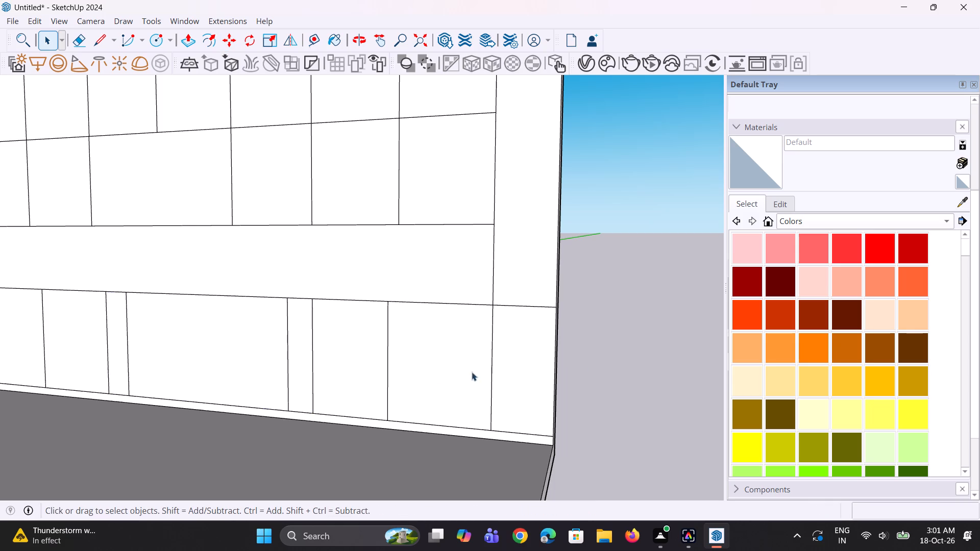
Erase the horizontal edge crossing the end bay between the full-height divider and the side wall's extended end.
scroll(409, 369, "down", 3)
middle_click_drag(388, 357, 370, 349)
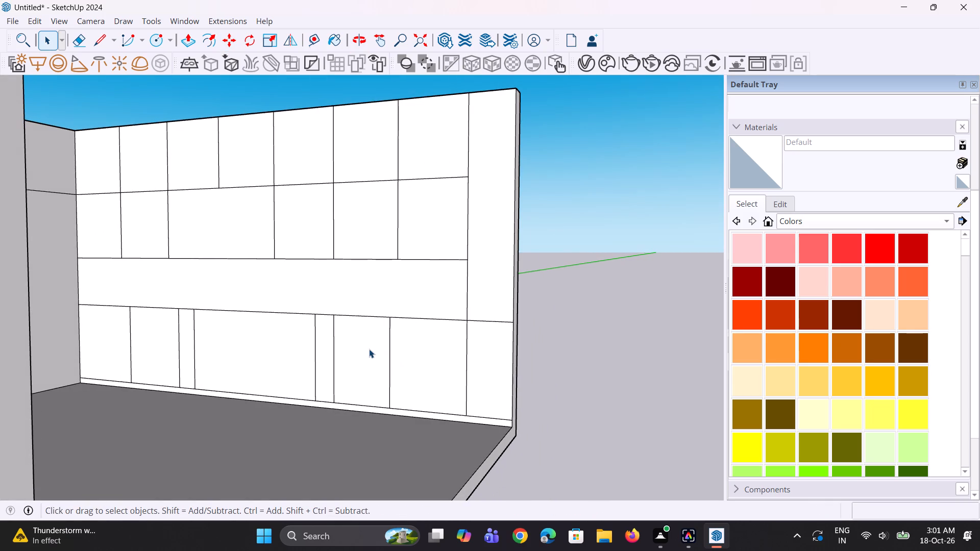
middle_click_drag(313, 339, 301, 360)
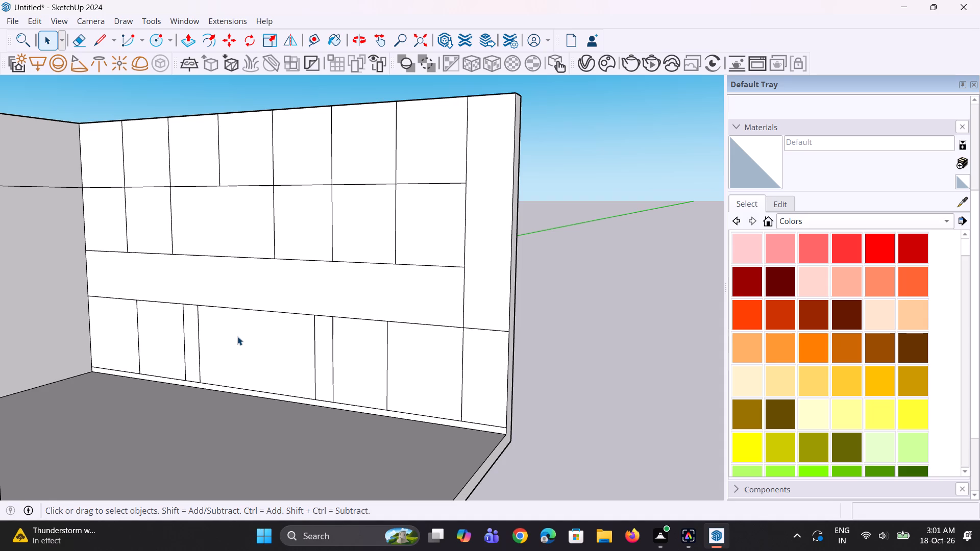
scroll(423, 357, "down", 3)
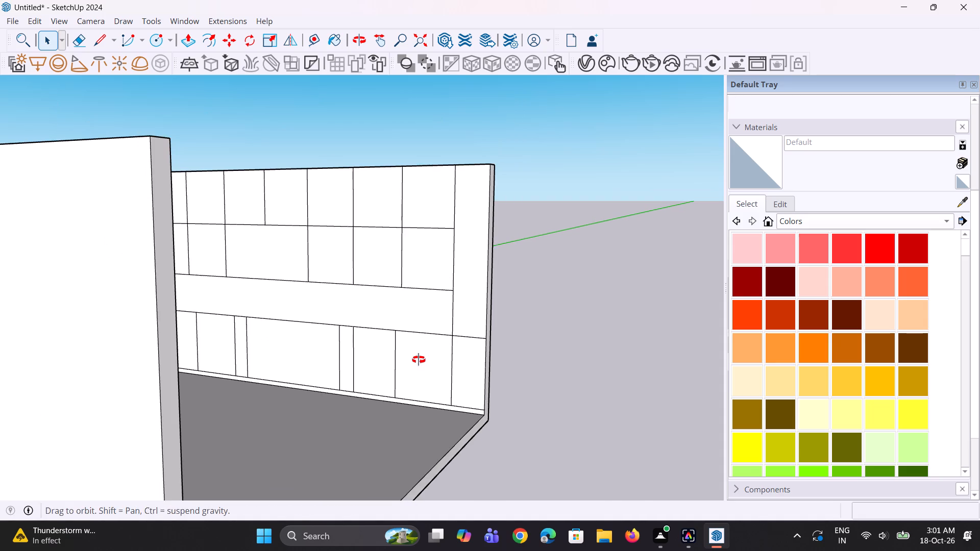
middle_click(419, 360)
scroll(483, 358, "up", 4)
key("e")
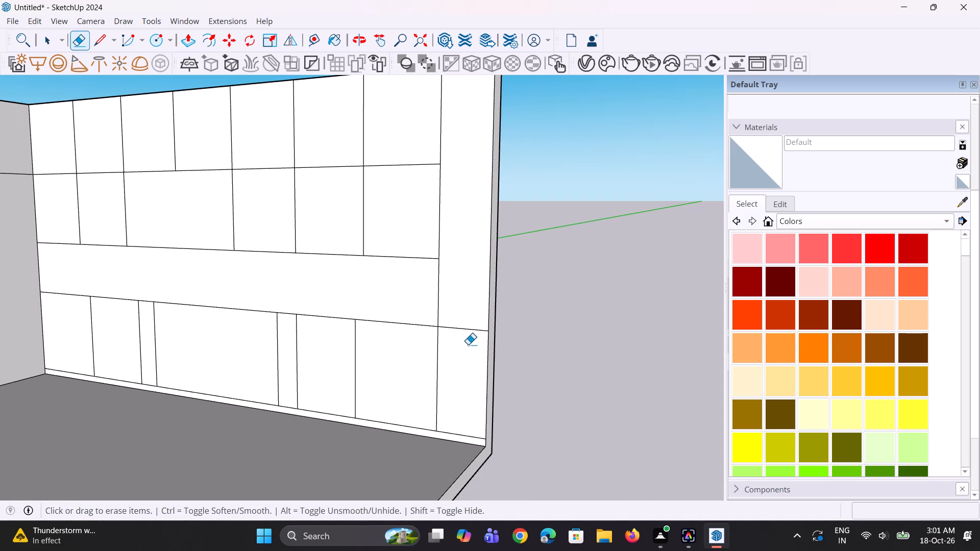
left_click(479, 331)
Pull the front end face of the side wall and connected slab outward about 2' 1".
middle_click_drag(484, 347, 459, 359)
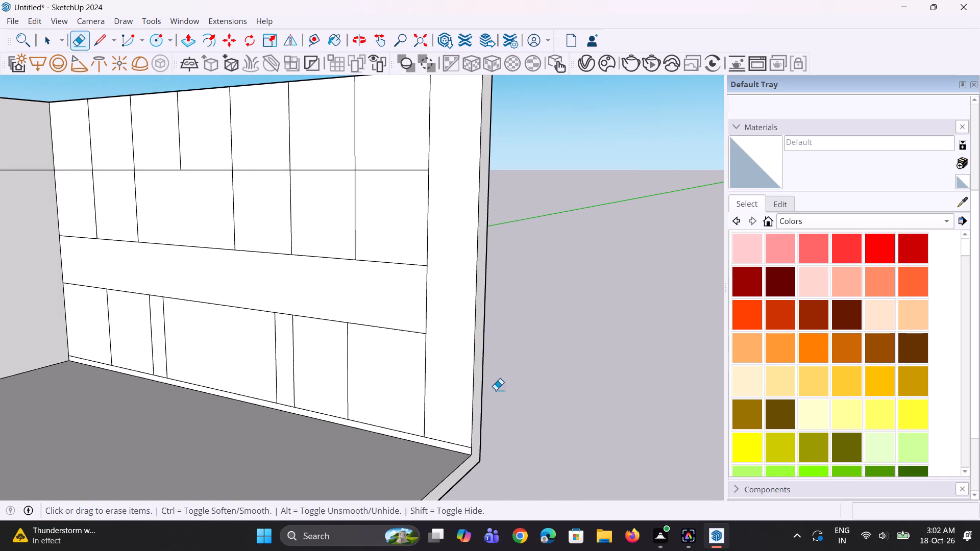
scroll(488, 379, "down", 4)
key("p")
left_click(484, 393)
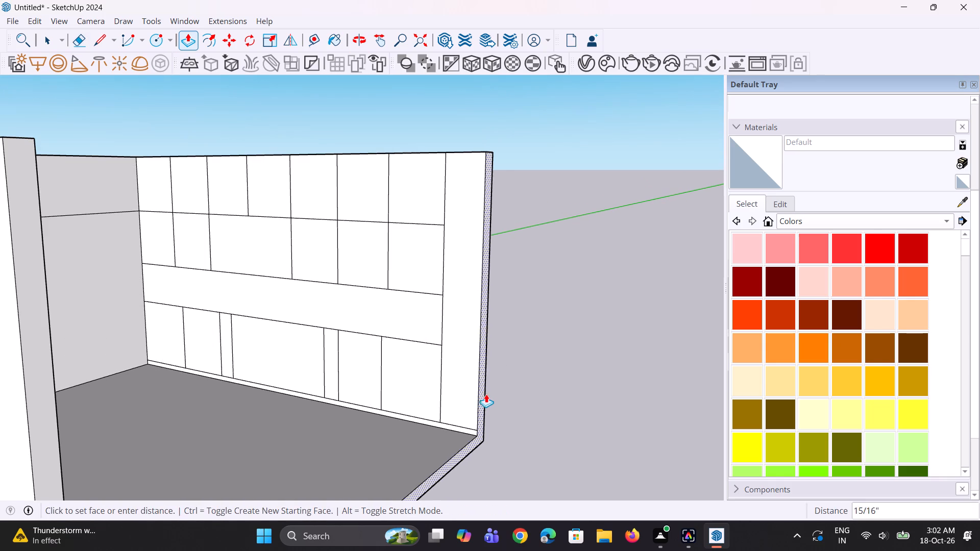
left_click(529, 409)
Copy all segments of the full-height divider to the side wall's front edge and divide the distance by 2, splitting the end bay in half.
scroll(329, 355, "down", 4)
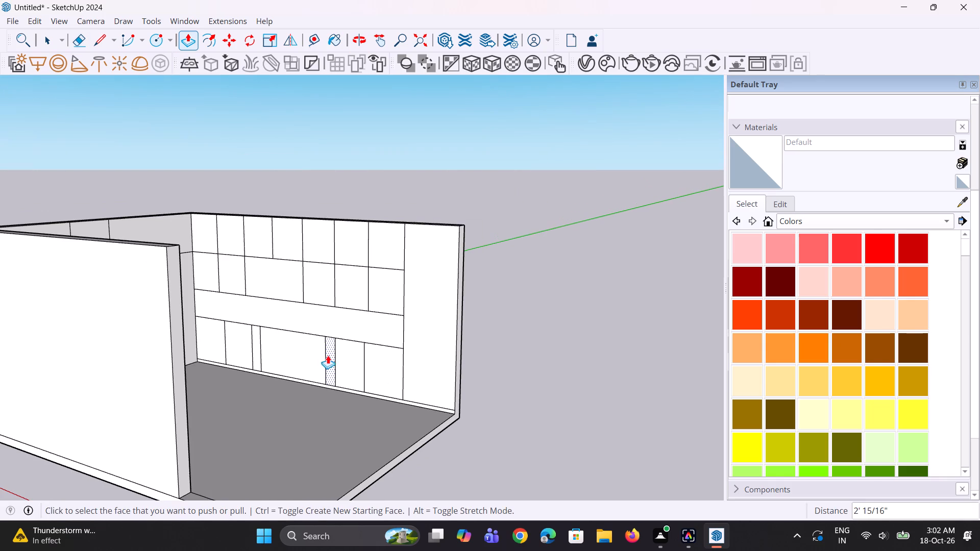
middle_click_drag(334, 354, 389, 343)
scroll(374, 331, "up", 2)
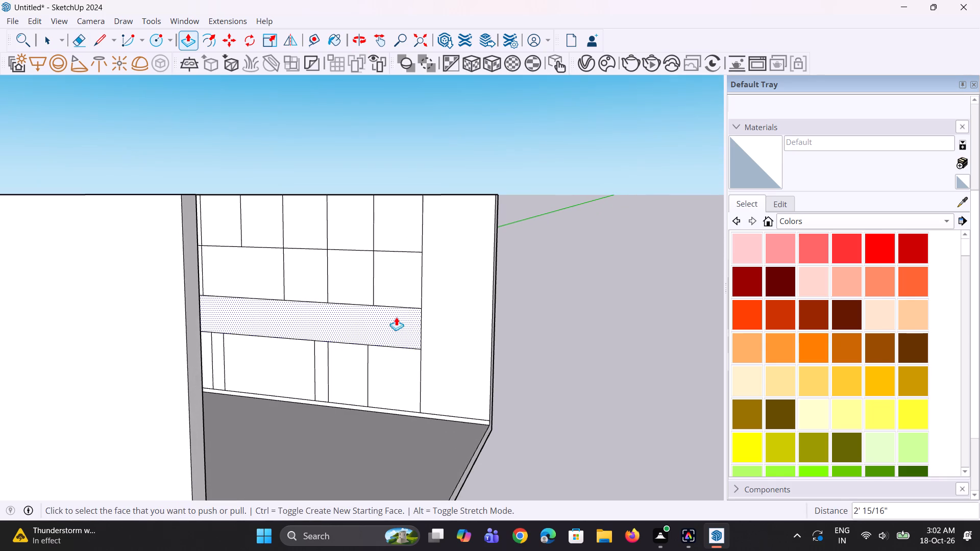
key("space")
left_click(421, 320)
left_click(421, 359, "ctrl")
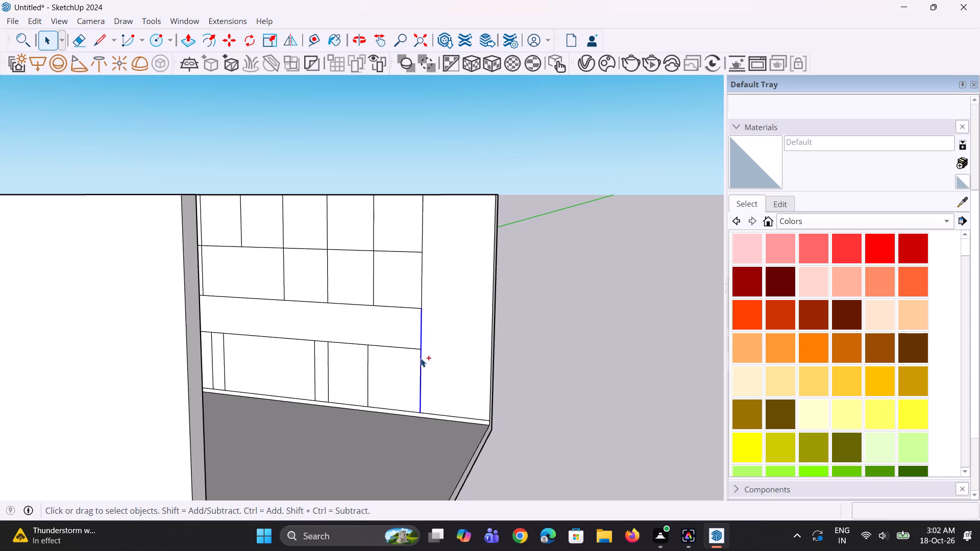
scroll(417, 292, "up", 1, "ctrl")
left_click(422, 289, "ctrl")
scroll(422, 243, "up", 1, "ctrl")
left_click(422, 239, "ctrl")
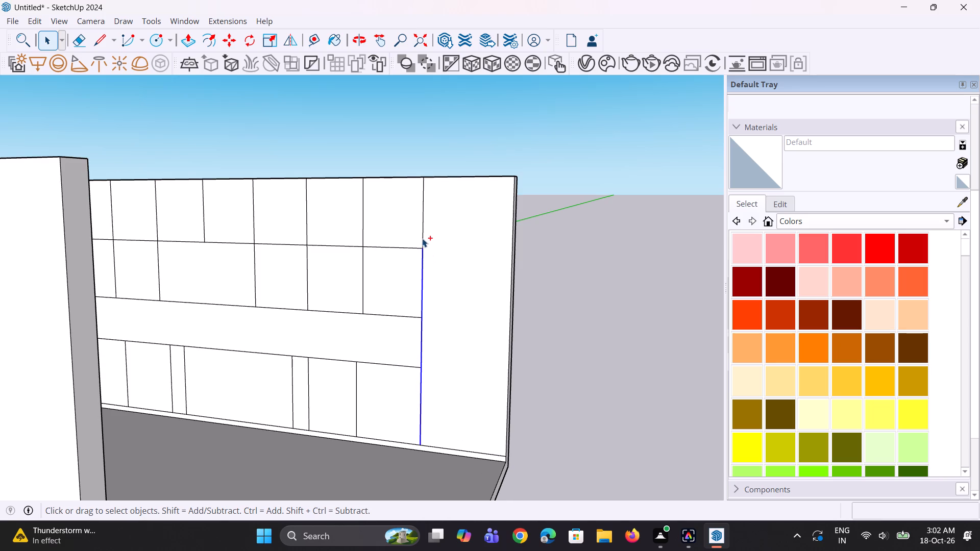
key("m")
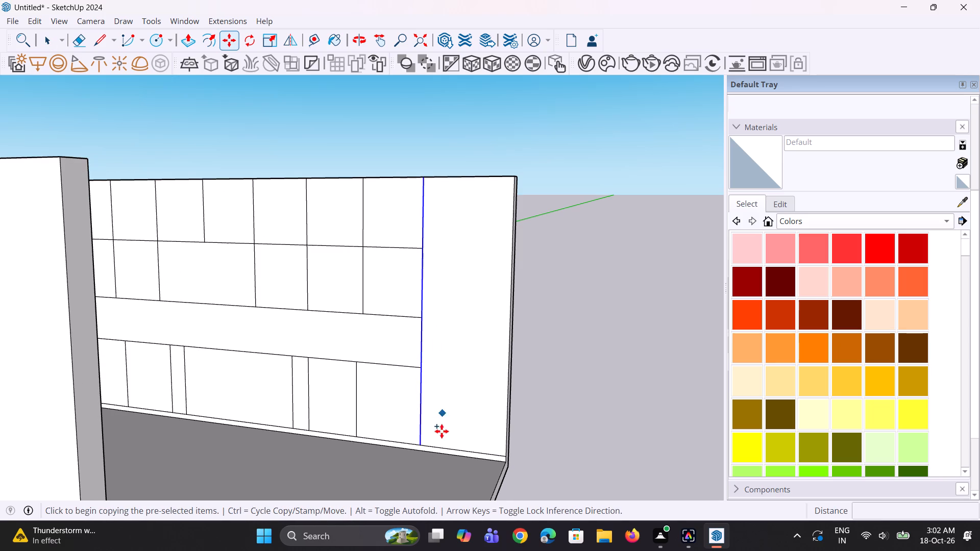
left_click(425, 443)
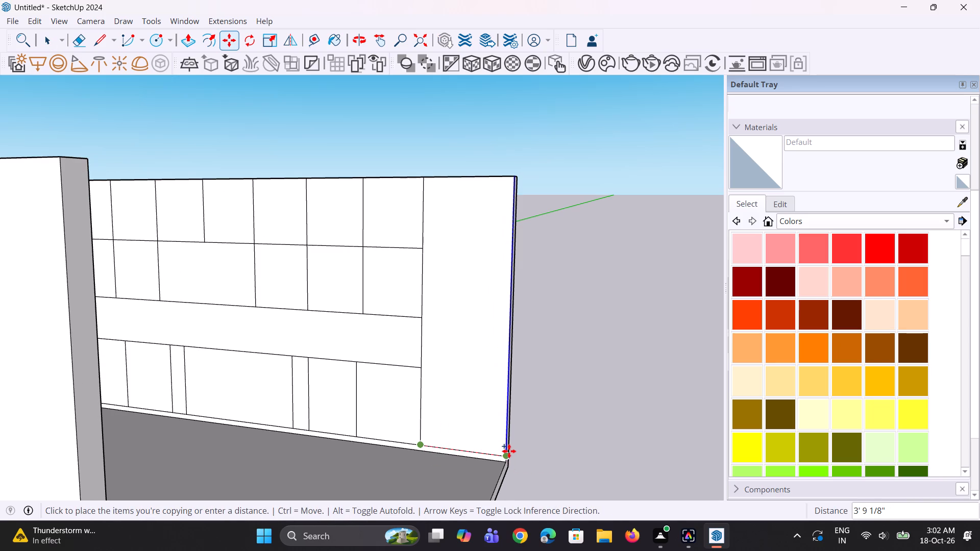
left_click(509, 453)
type("/2")
key("Return")
middle_click_drag(438, 436, 454, 436)
scroll(439, 436, "up", 1)
key("space")
key("space")
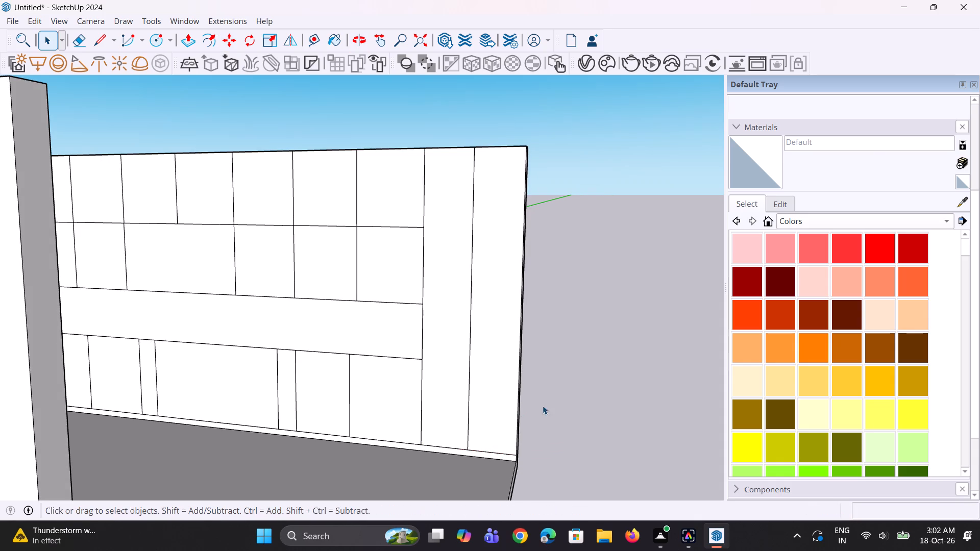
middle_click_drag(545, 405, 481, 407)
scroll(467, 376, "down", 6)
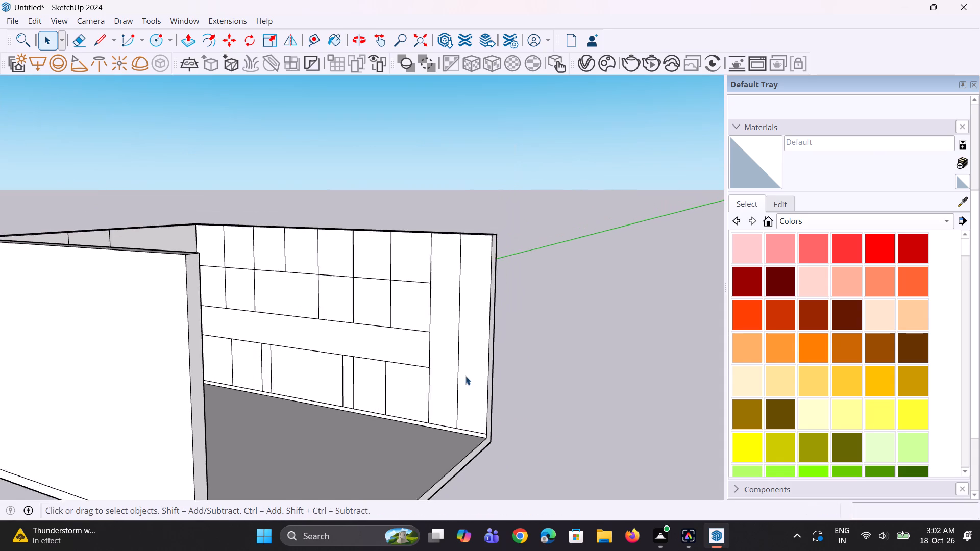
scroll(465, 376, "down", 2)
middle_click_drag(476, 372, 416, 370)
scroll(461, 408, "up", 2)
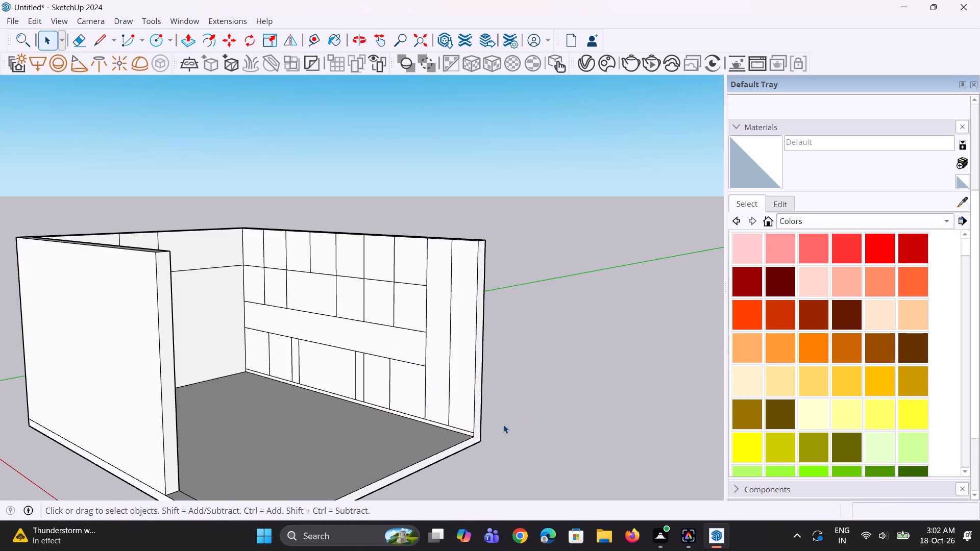
Pull the front end face of the side wall and connected slab slightly farther outward with Push/Pull.
key("p")
left_click(480, 414)
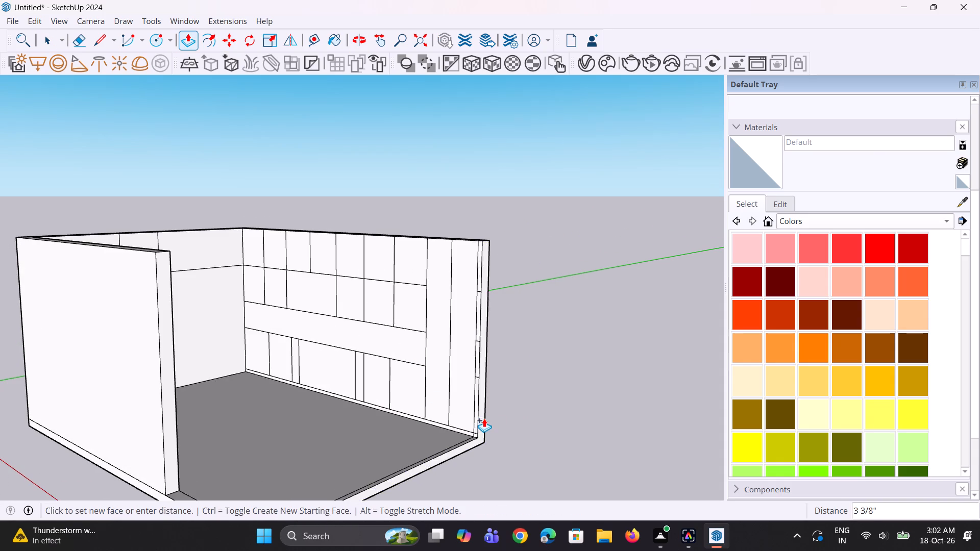
left_click(488, 423)
Erase the horizontal edges and short skirting segment crossing the narrow new strip at the side wall's front end.
scroll(453, 428, "up", 1)
middle_click_drag(458, 431, 486, 442)
scroll(491, 413, "up", 2)
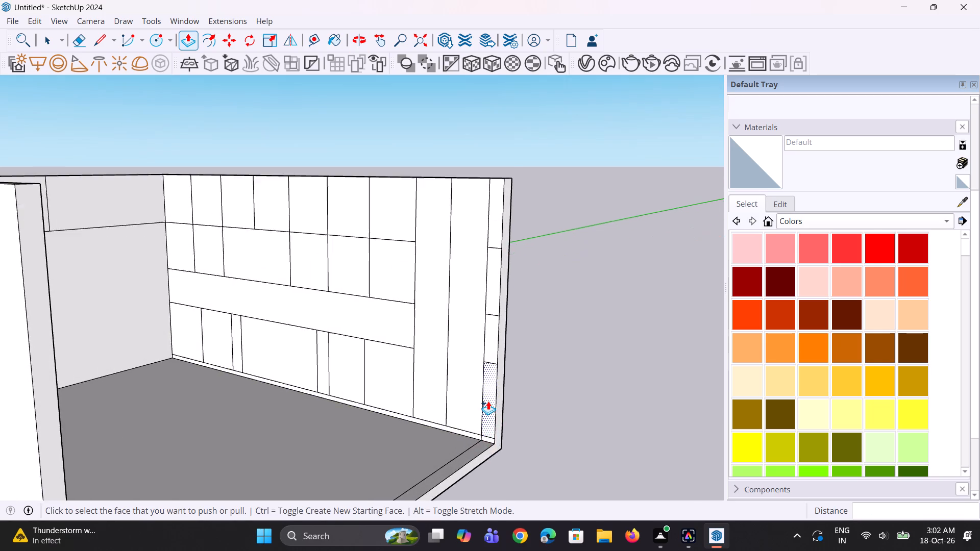
scroll(488, 401, "up", 3)
key("e")
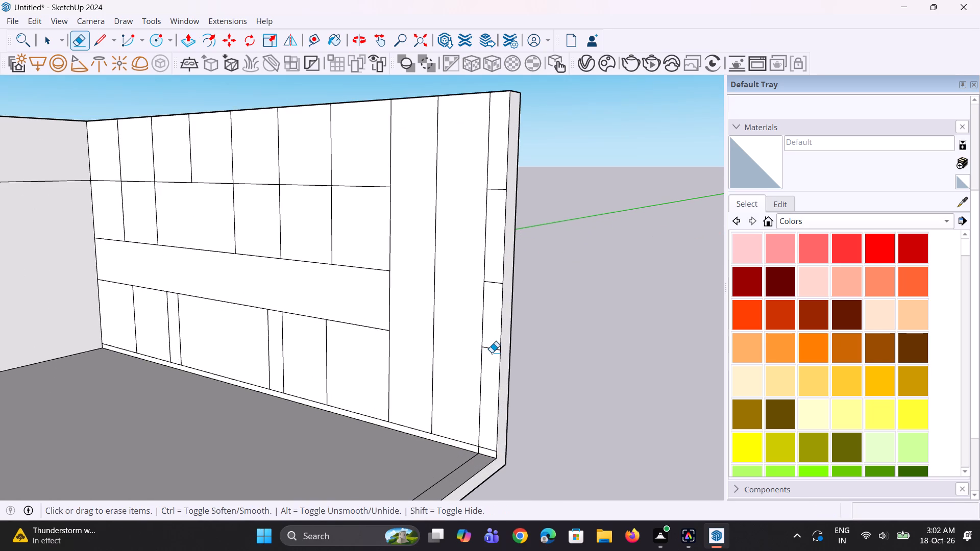
left_click(492, 353)
left_click(492, 352)
left_click(497, 283)
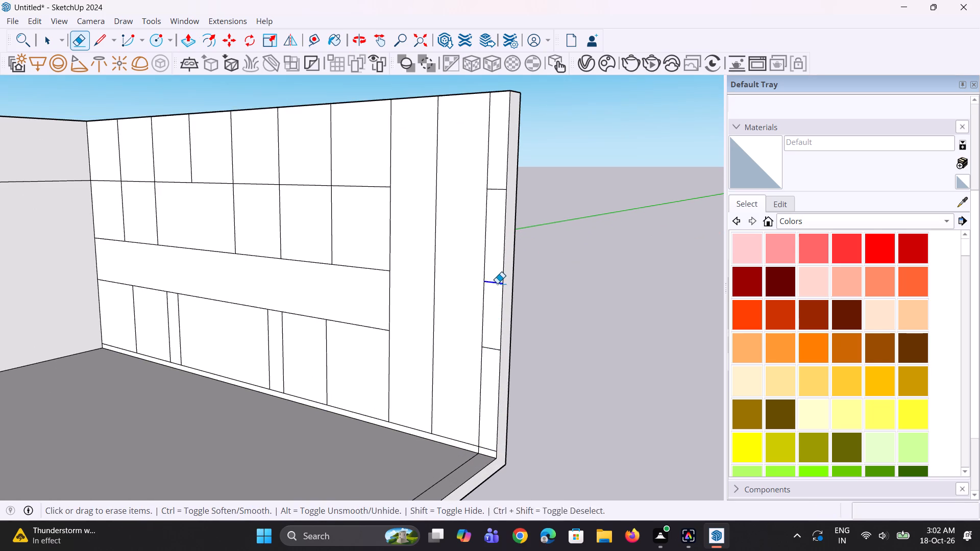
left_click(494, 349)
scroll(464, 368, "down", 4)
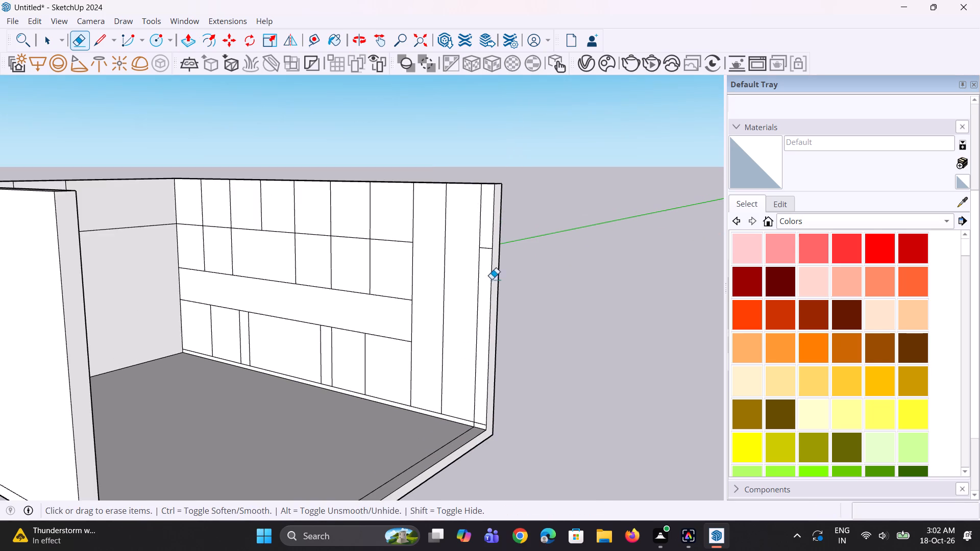
scroll(498, 245, "up", 5)
left_click(484, 252)
scroll(493, 236, "down", 4)
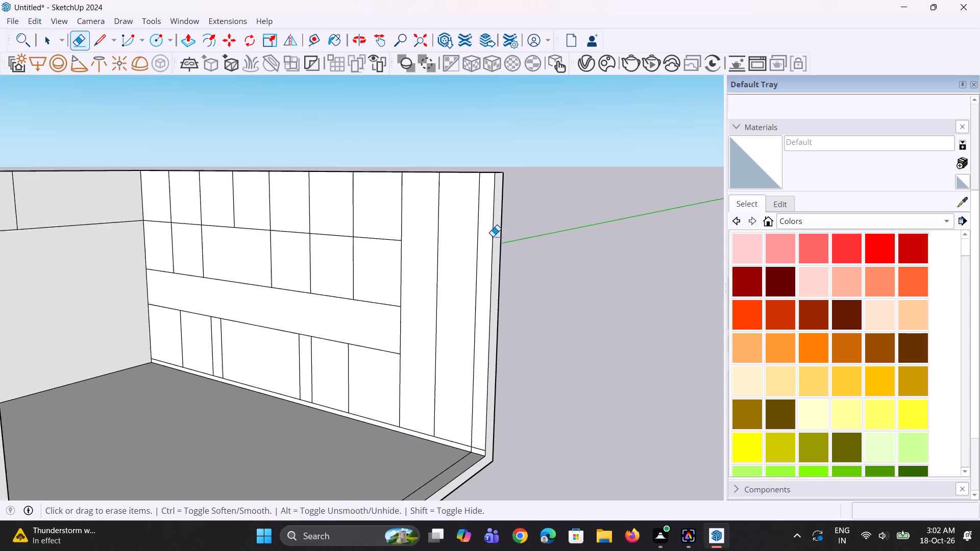
scroll(493, 236, "down", 6)
scroll(485, 334, "up", 7)
scroll(482, 348, "down", 5)
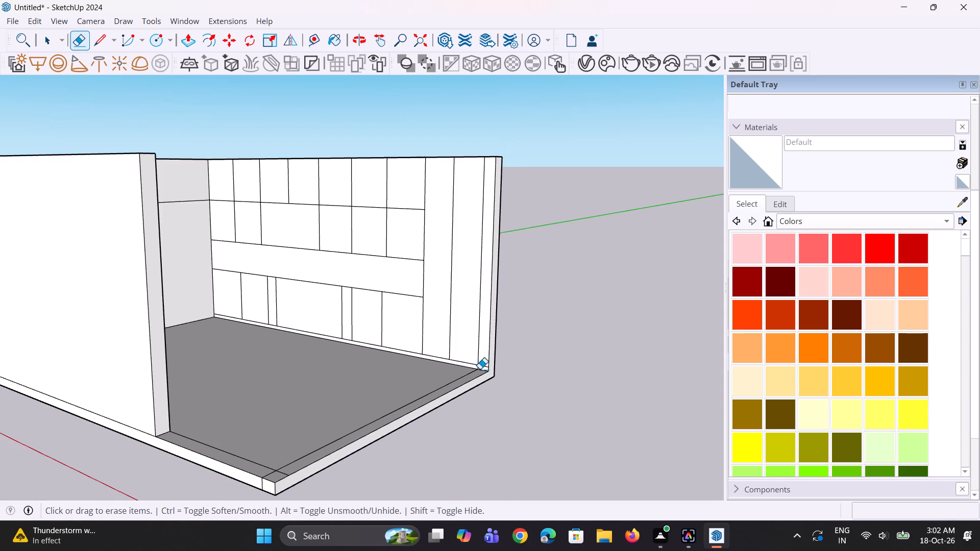
scroll(480, 369, "up", 4)
left_click(488, 366)
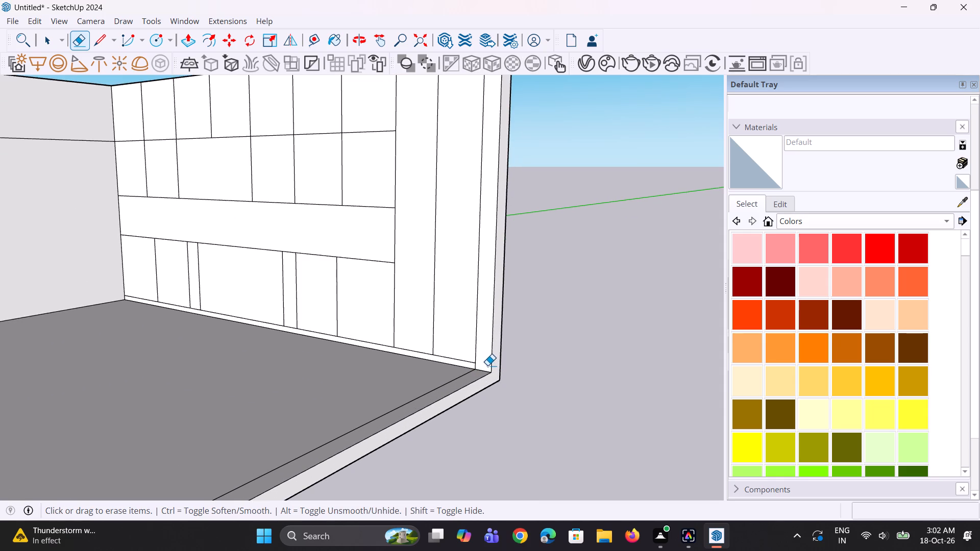
Draw a 16' 6" horizontal line across the back wall, level with the bottom edge of the side wall's middle row of panels.
scroll(471, 371, "down", 5)
middle_click_drag(470, 359, 467, 359)
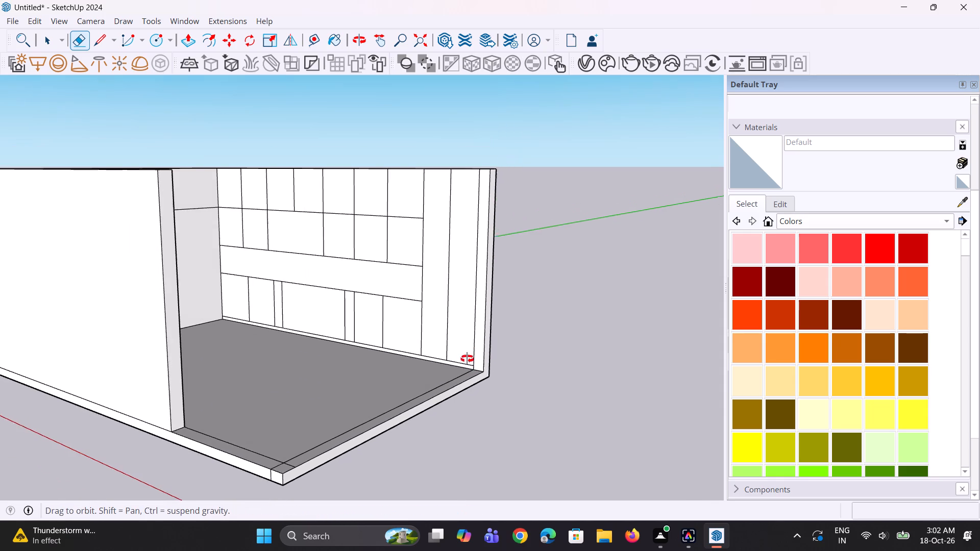
middle_click_drag(467, 359, 453, 353)
scroll(453, 353, "down", 5)
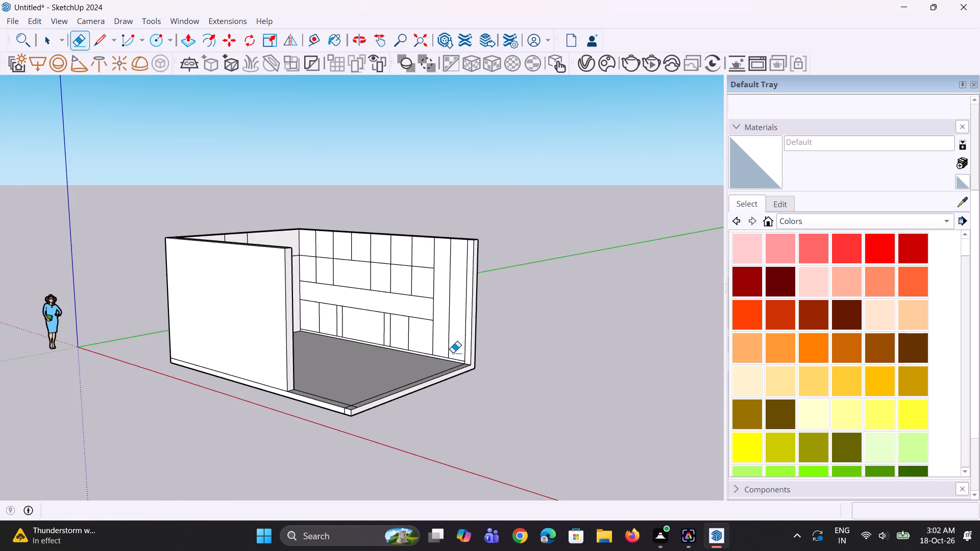
scroll(453, 353, "down", 5)
middle_click_drag(398, 380, 163, 367)
scroll(228, 378, "up", 1)
scroll(323, 338, "up", 3)
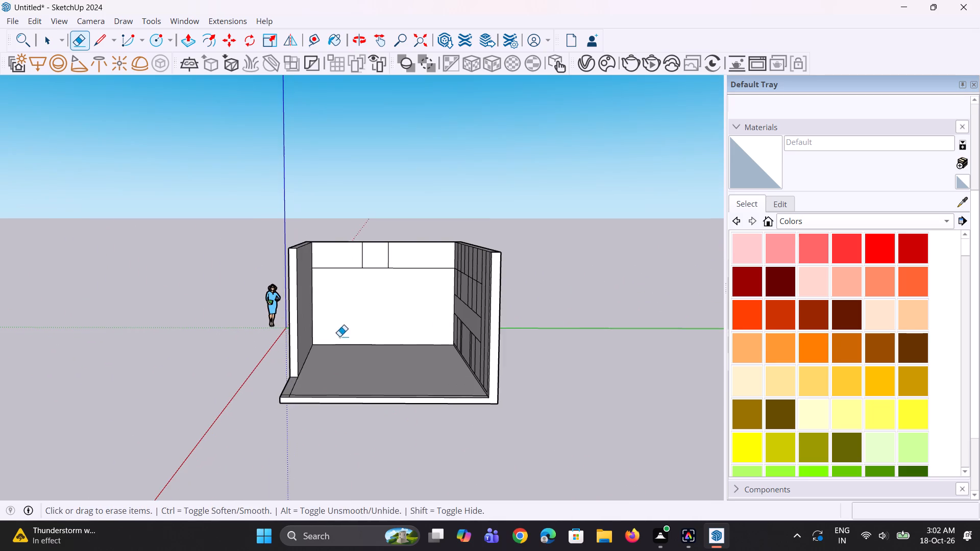
scroll(354, 353, "down", 5)
scroll(385, 366, "up", 1)
middle_click_drag(385, 366, 397, 361)
scroll(404, 292, "up", 6)
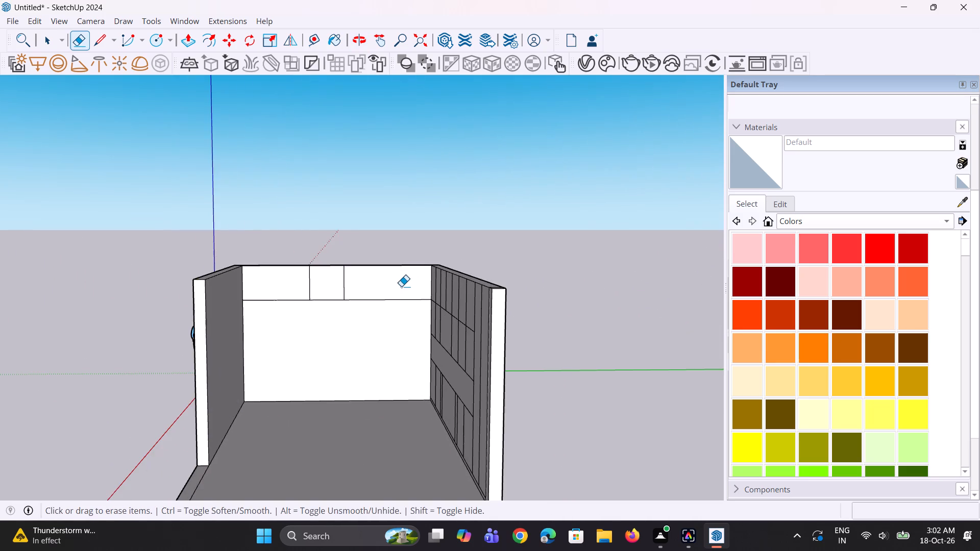
key("space")
scroll(378, 306, "up", 3)
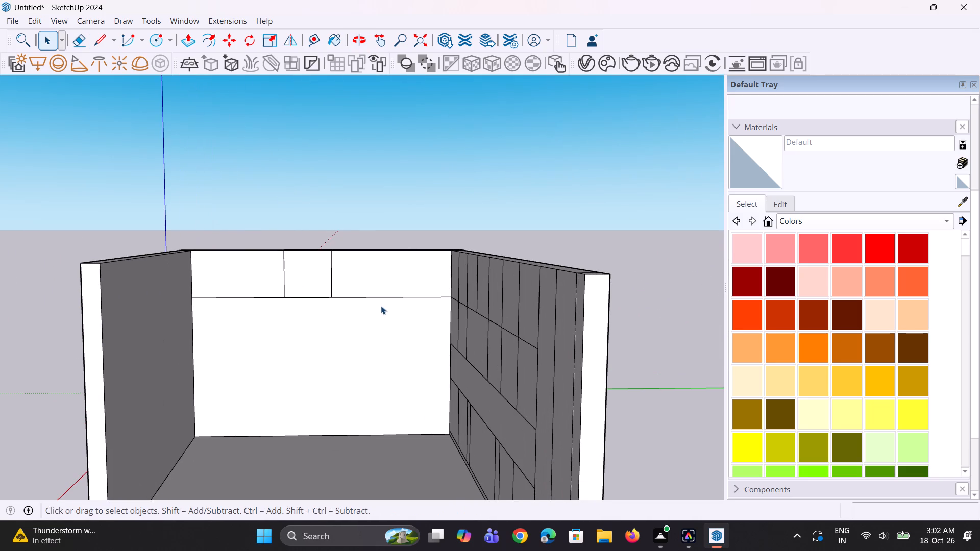
scroll(393, 303, "up", 2)
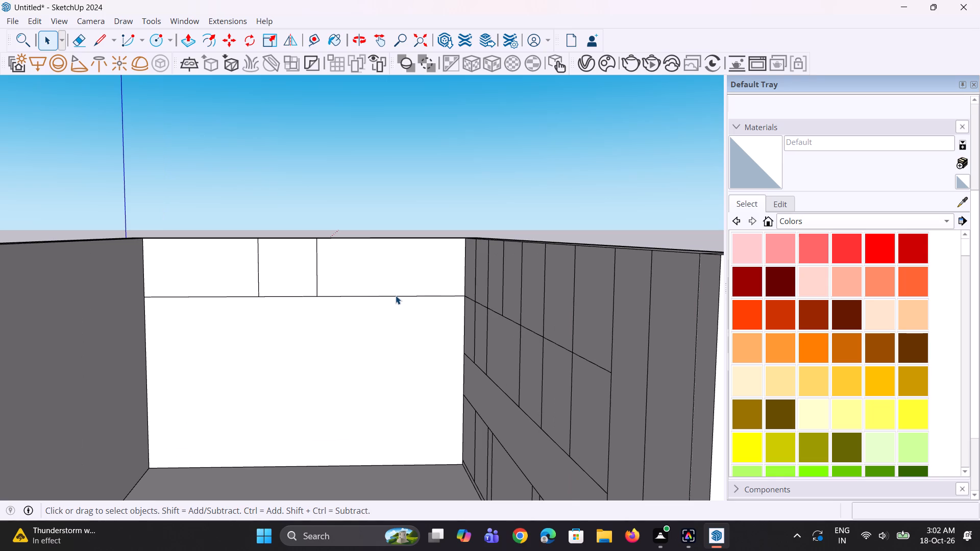
scroll(369, 282, "up", 2)
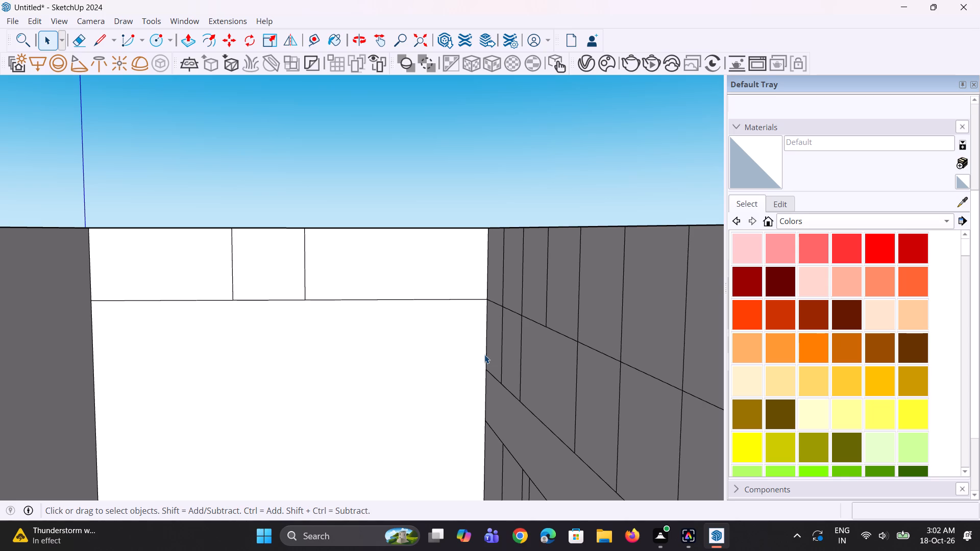
key("l")
left_click(483, 374)
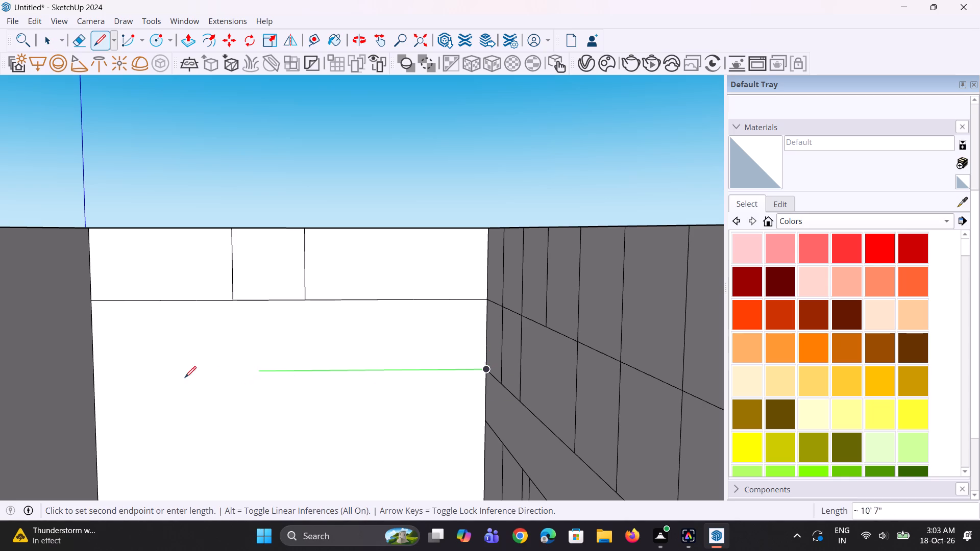
left_click(96, 371)
key("space")
Extend both vertical dividers of the back wall's top band 3' down to the lower horizontal line.
scroll(205, 382, "down", 2)
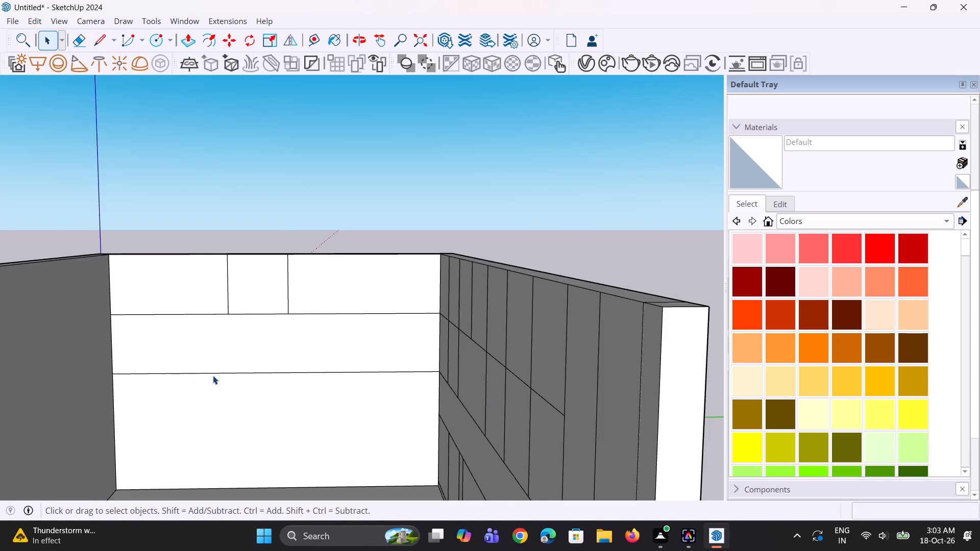
middle_click_drag(219, 375, 189, 360)
key("l")
scroll(217, 338, "up", 1)
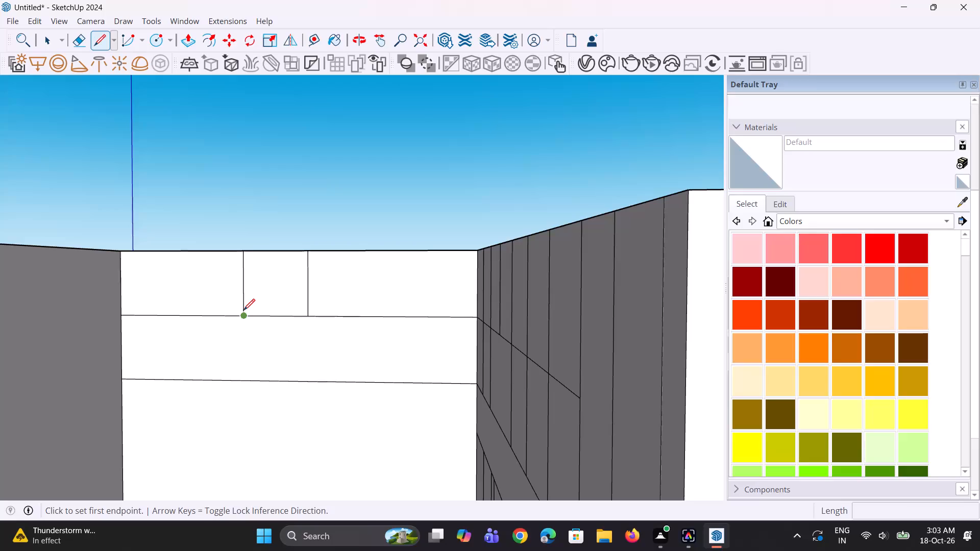
left_click(241, 315)
left_click(243, 378)
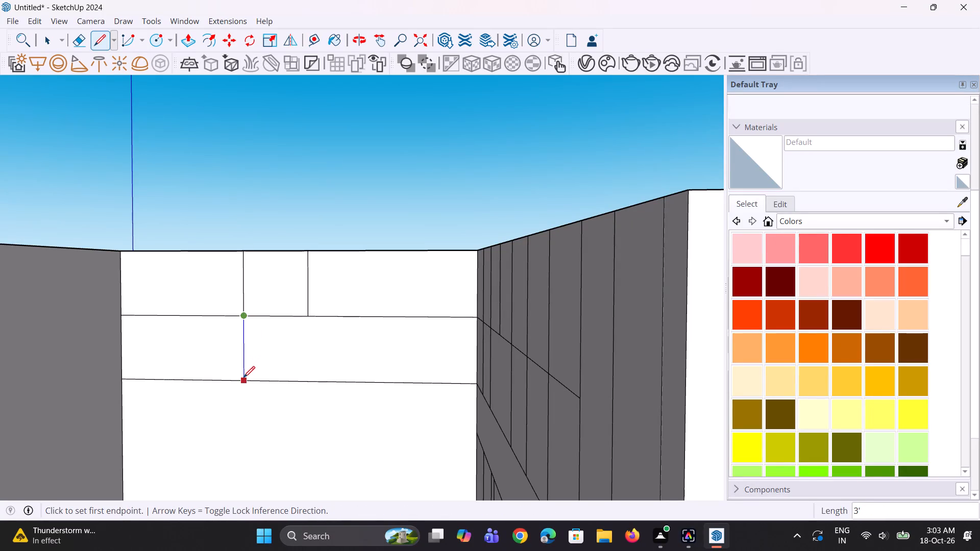
left_click_drag(310, 315, 310, 323)
left_click(311, 383)
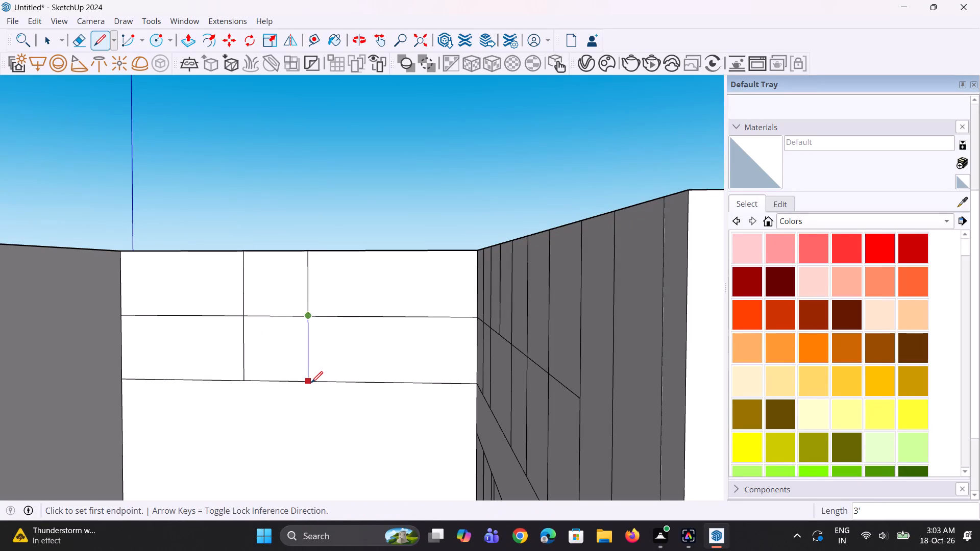
Outline a lower back-wall panel from the side wall's lower band edge to below the farther vertical divider, then down to the floor.
scroll(285, 381, "down", 4)
scroll(296, 372, "up", 1)
middle_click_drag(298, 372, 320, 373)
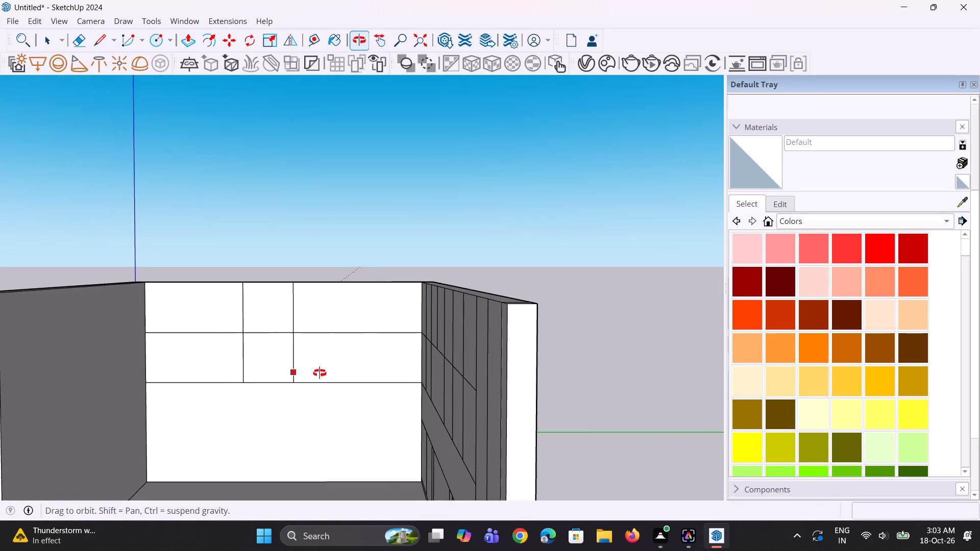
middle_click_drag(320, 373, 320, 371)
key("space")
scroll(308, 320, "up", 3)
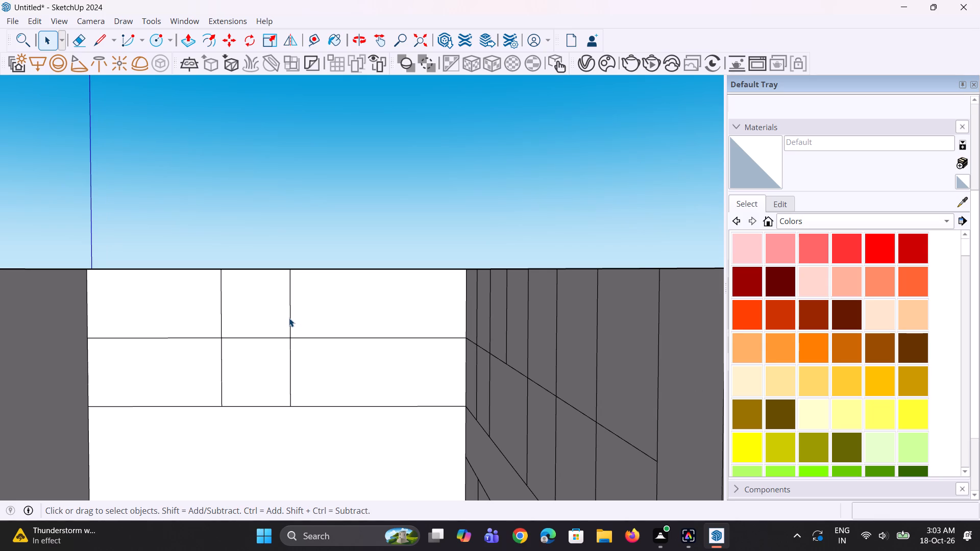
scroll(289, 318, "down", 2)
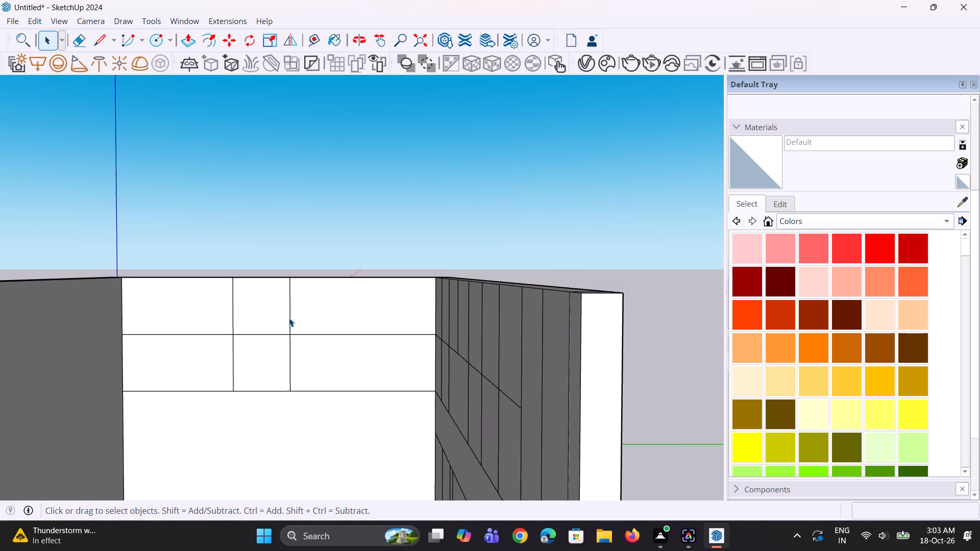
scroll(310, 306, "down", 3)
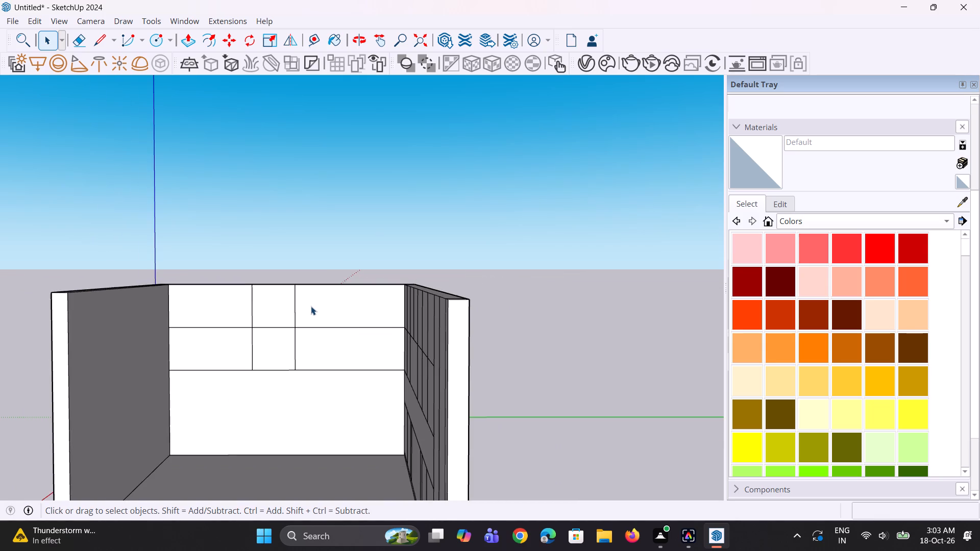
scroll(311, 306, "down", 2)
middle_click_drag(339, 357, 376, 338)
scroll(356, 407, "up", 4)
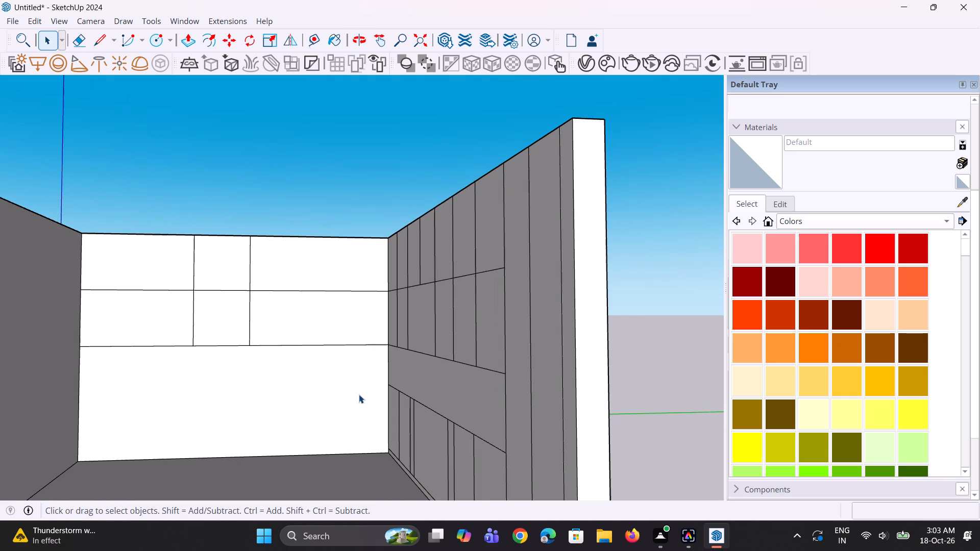
key("l")
left_click(387, 385)
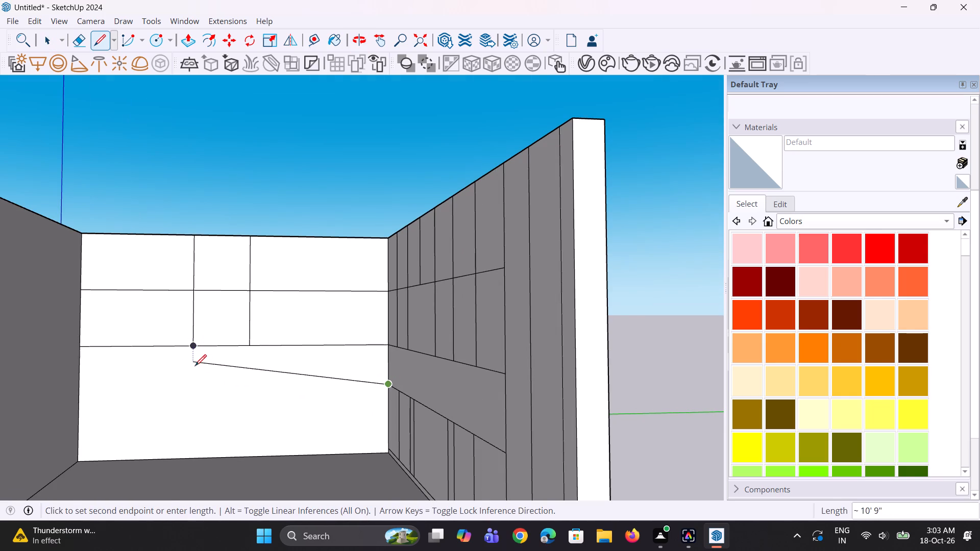
left_click(192, 385)
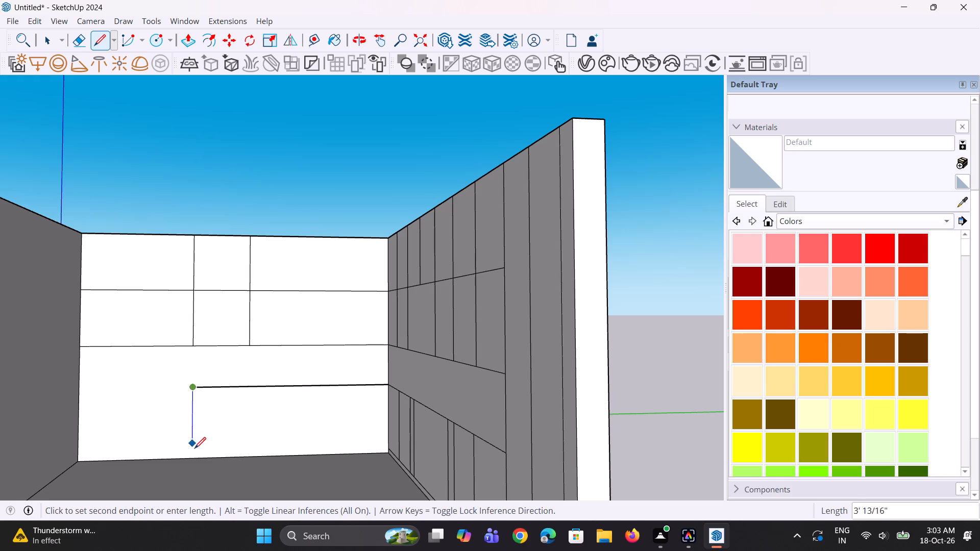
left_click(194, 457)
middle_click_drag(197, 448, 205, 452)
key("space")
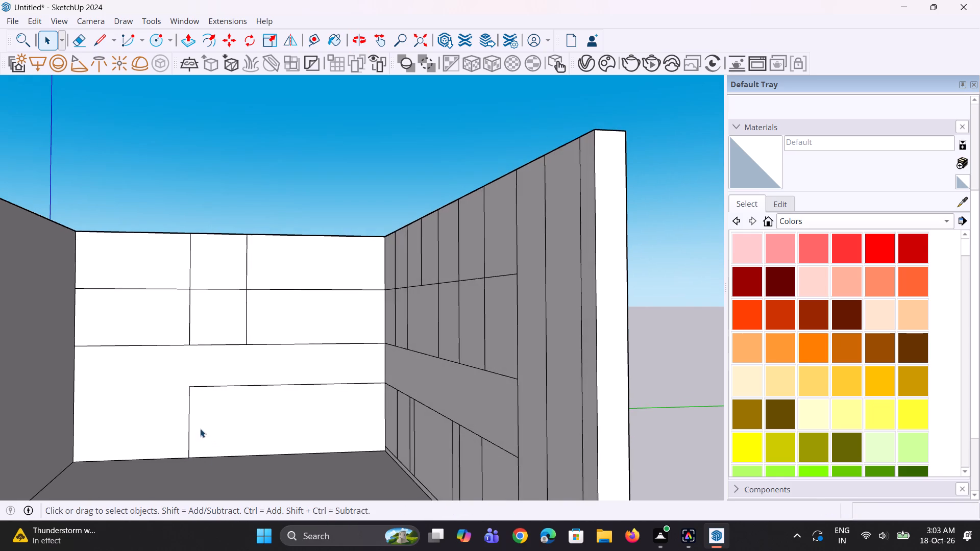
Draw a 10' 8" skirting line across the lower back-wall panel, continuing the side wall's skirting line to the panel's vertical edge.
key("space")
scroll(195, 415, "down", 3)
middle_click_drag(237, 418, 277, 402)
scroll(291, 448, "up", 4)
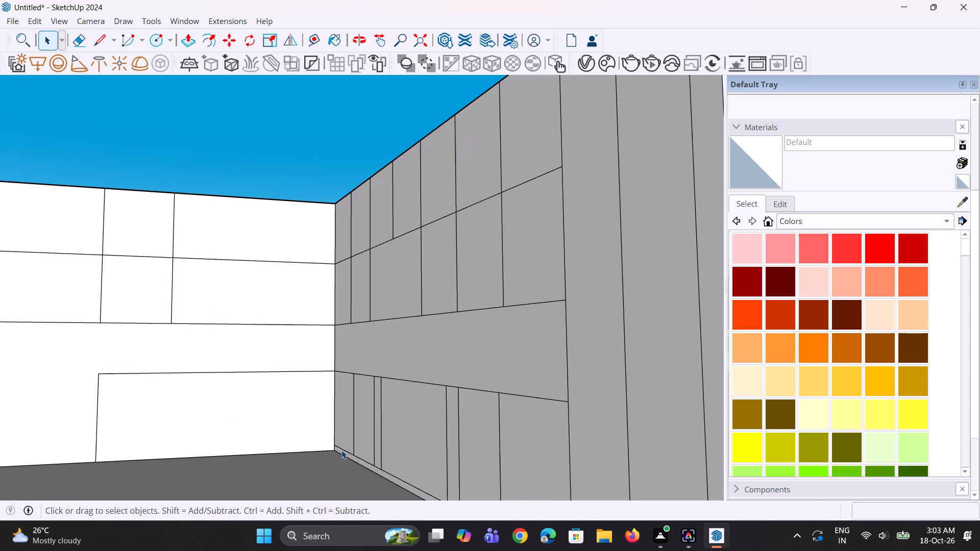
key("l")
scroll(339, 445, "up", 1)
left_click(335, 443)
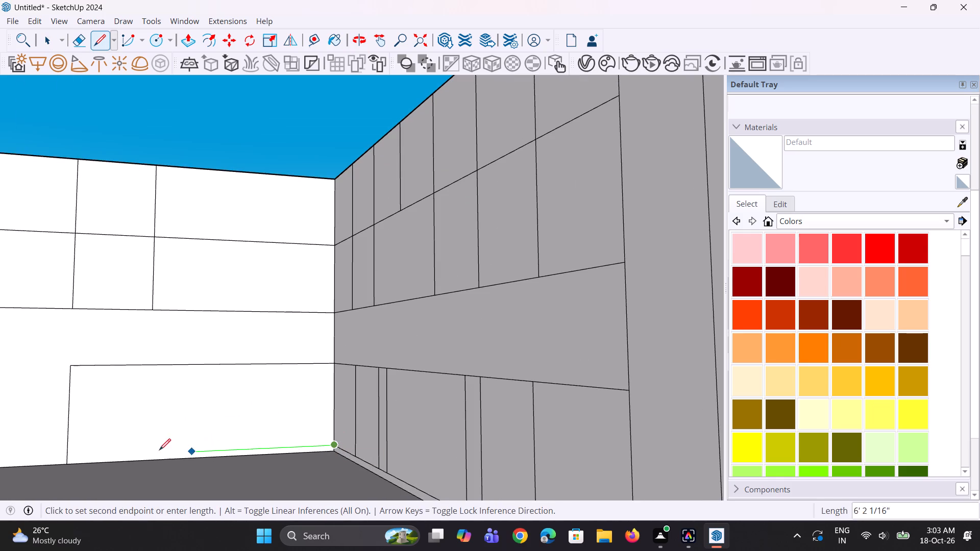
left_click(72, 451)
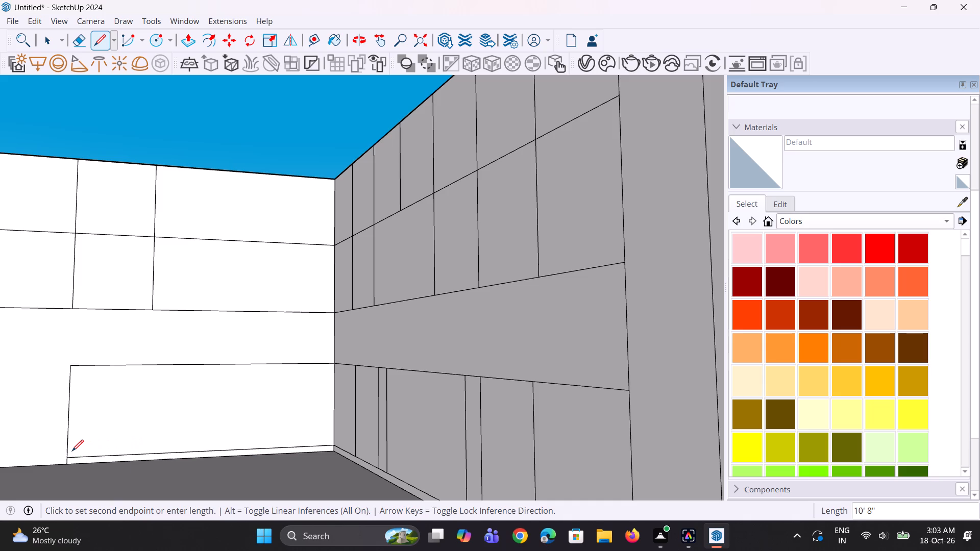
key("space")
key("space")
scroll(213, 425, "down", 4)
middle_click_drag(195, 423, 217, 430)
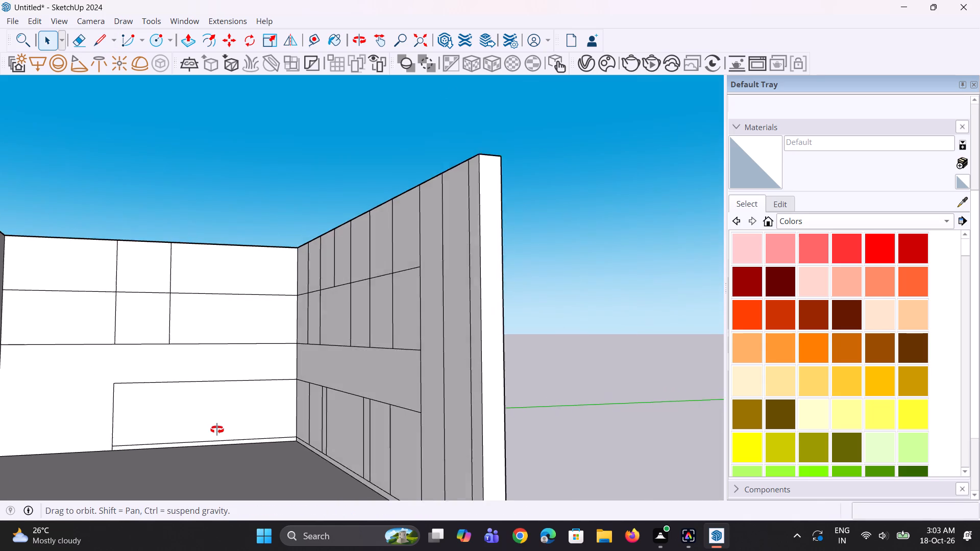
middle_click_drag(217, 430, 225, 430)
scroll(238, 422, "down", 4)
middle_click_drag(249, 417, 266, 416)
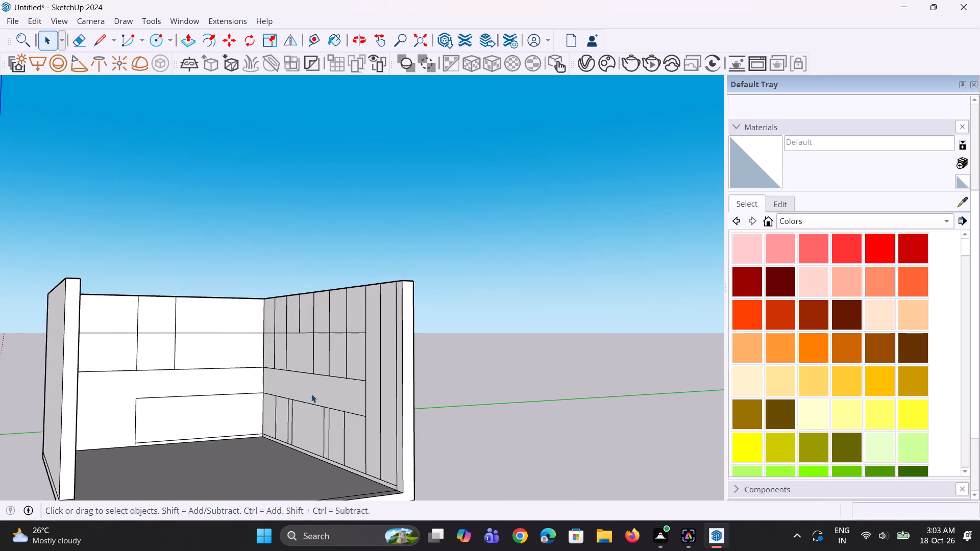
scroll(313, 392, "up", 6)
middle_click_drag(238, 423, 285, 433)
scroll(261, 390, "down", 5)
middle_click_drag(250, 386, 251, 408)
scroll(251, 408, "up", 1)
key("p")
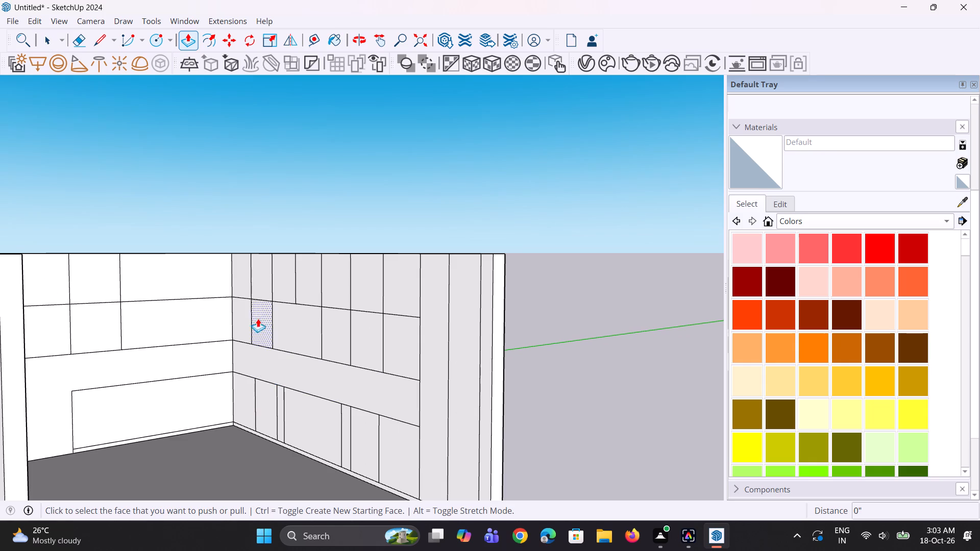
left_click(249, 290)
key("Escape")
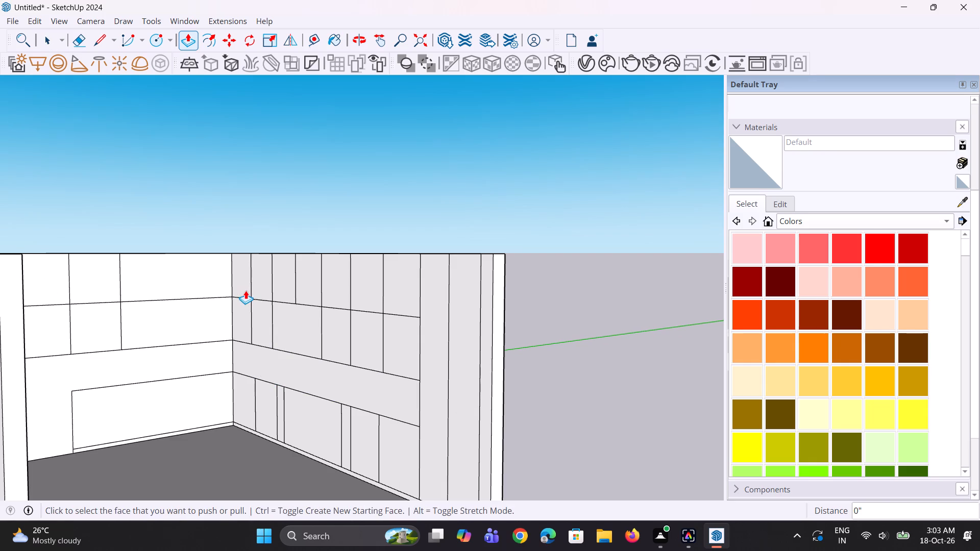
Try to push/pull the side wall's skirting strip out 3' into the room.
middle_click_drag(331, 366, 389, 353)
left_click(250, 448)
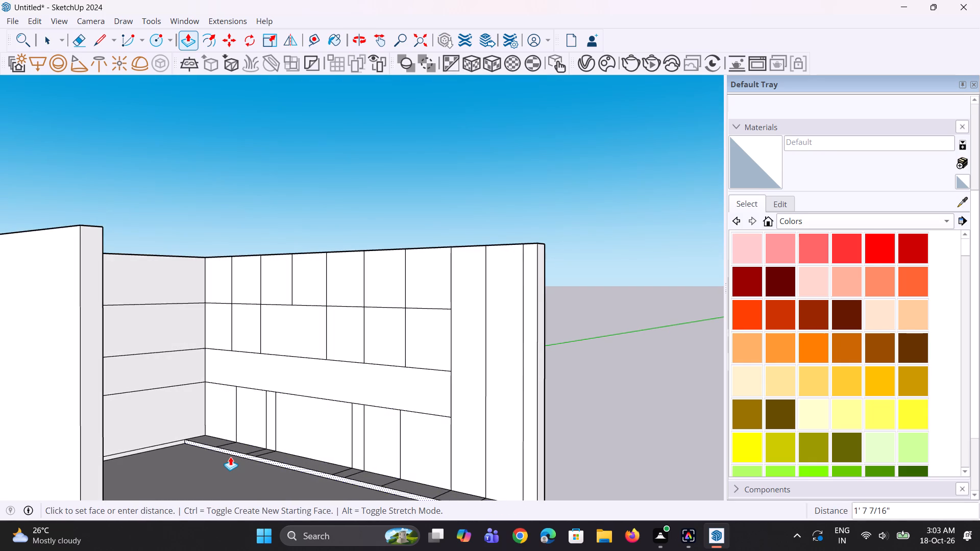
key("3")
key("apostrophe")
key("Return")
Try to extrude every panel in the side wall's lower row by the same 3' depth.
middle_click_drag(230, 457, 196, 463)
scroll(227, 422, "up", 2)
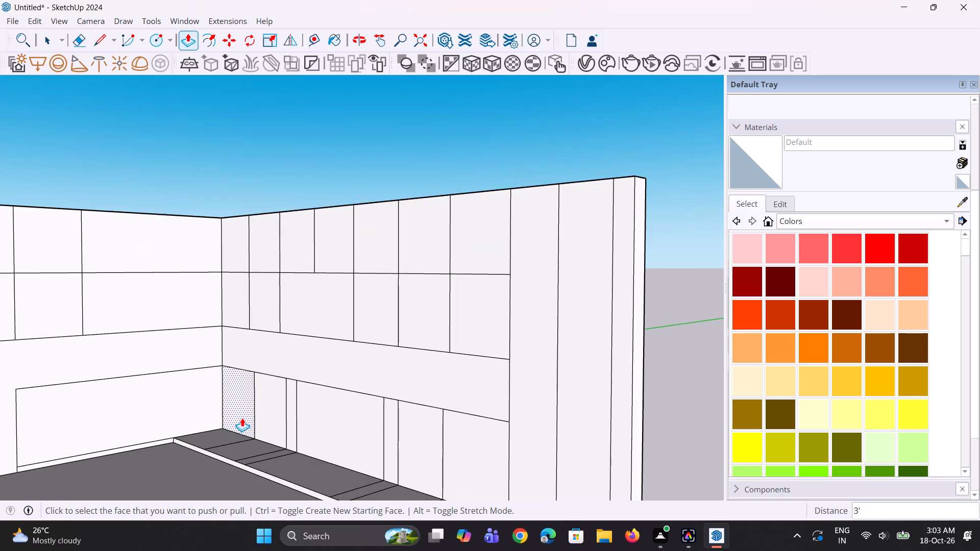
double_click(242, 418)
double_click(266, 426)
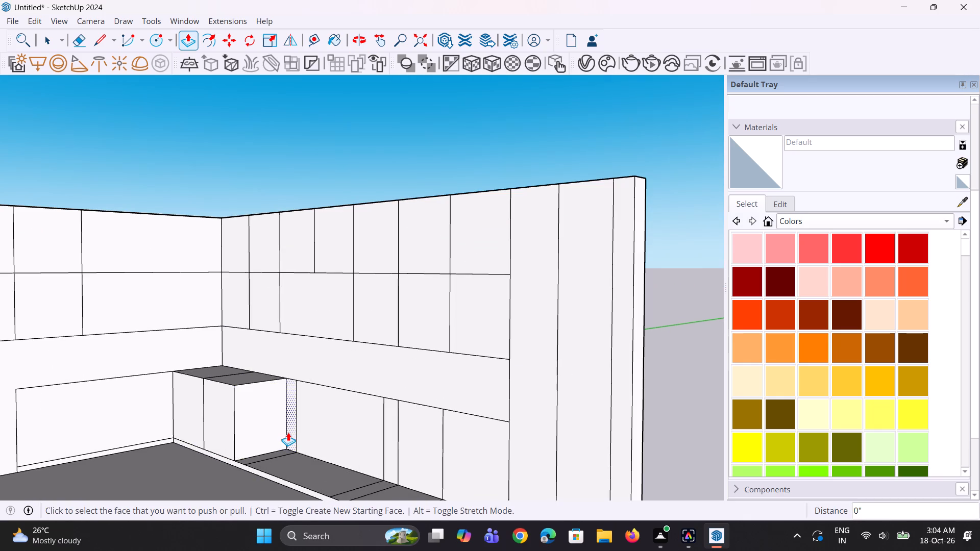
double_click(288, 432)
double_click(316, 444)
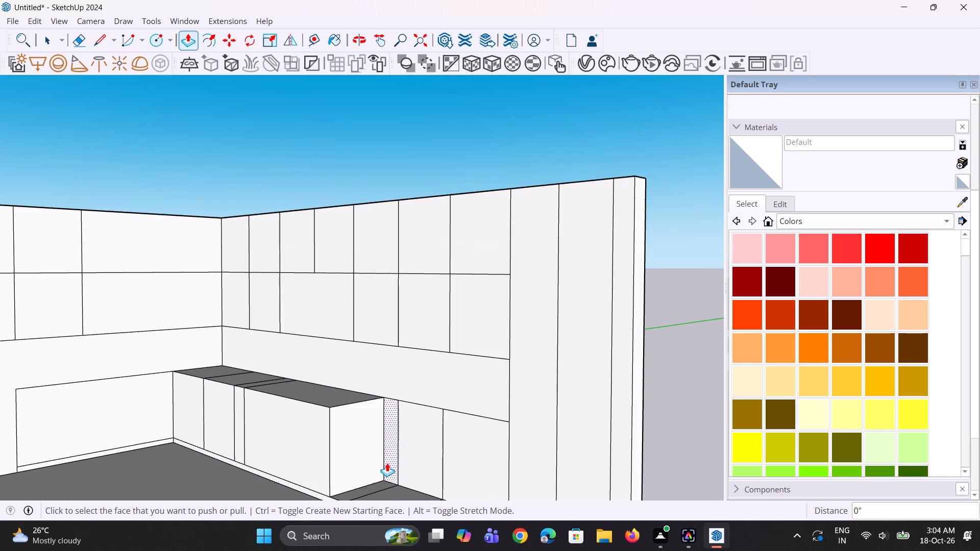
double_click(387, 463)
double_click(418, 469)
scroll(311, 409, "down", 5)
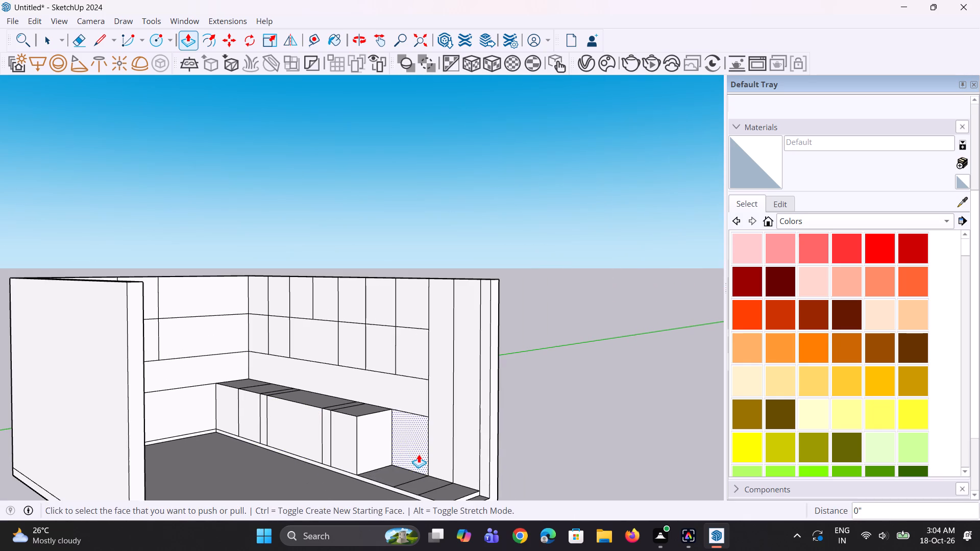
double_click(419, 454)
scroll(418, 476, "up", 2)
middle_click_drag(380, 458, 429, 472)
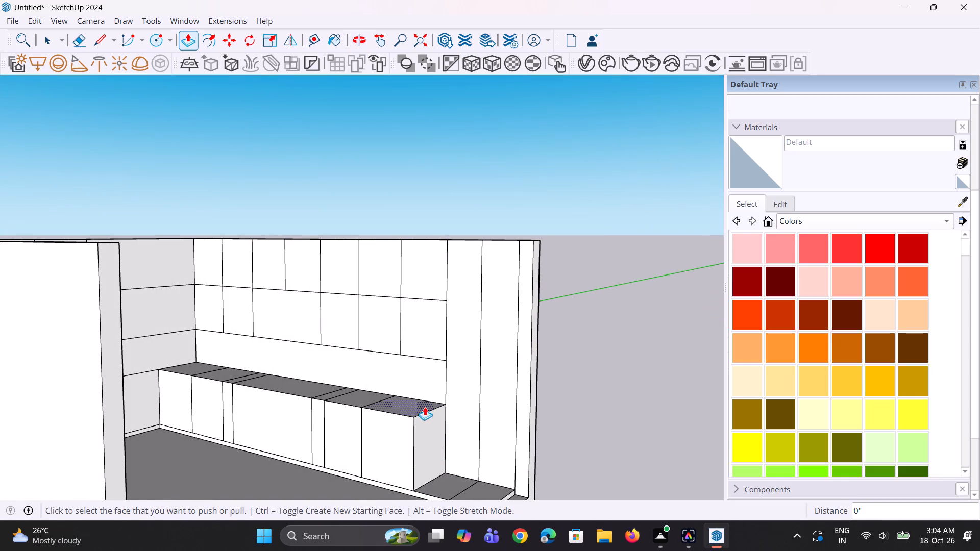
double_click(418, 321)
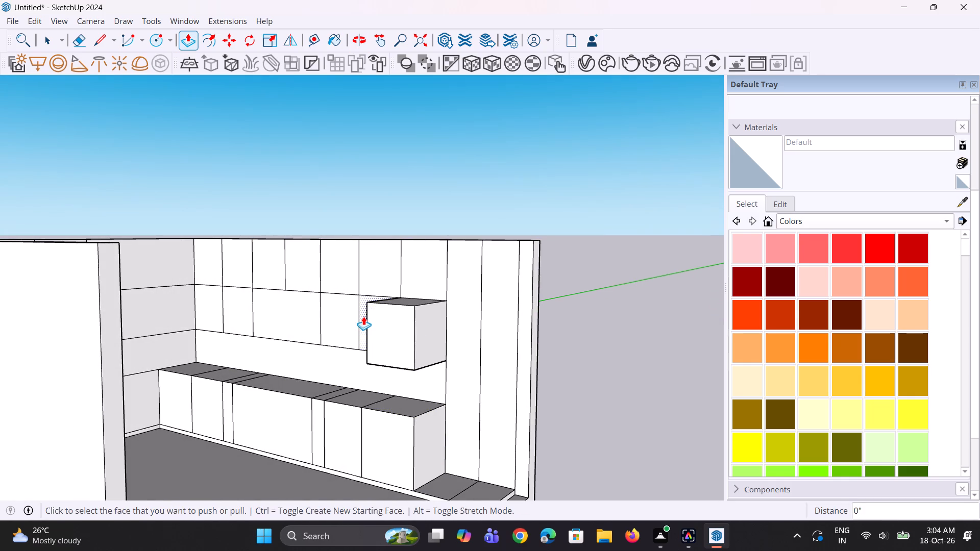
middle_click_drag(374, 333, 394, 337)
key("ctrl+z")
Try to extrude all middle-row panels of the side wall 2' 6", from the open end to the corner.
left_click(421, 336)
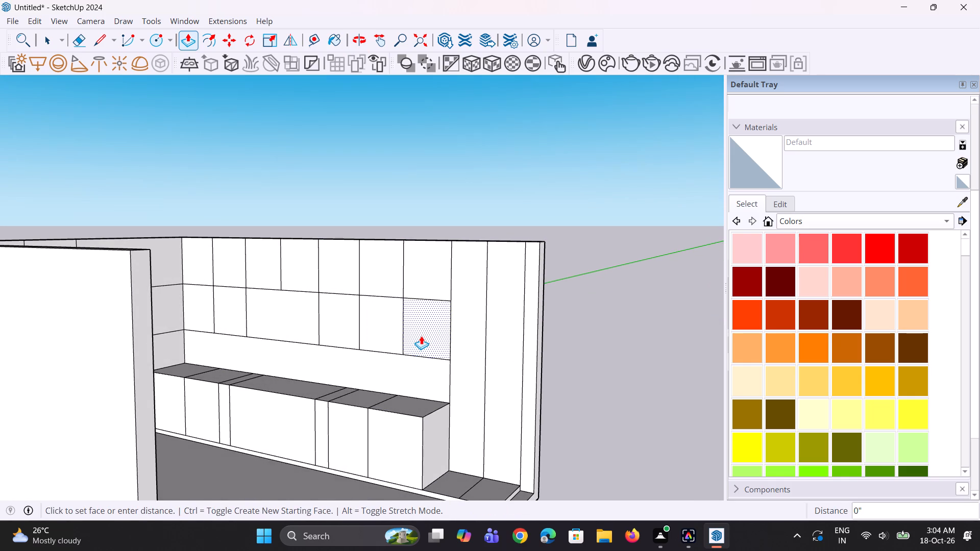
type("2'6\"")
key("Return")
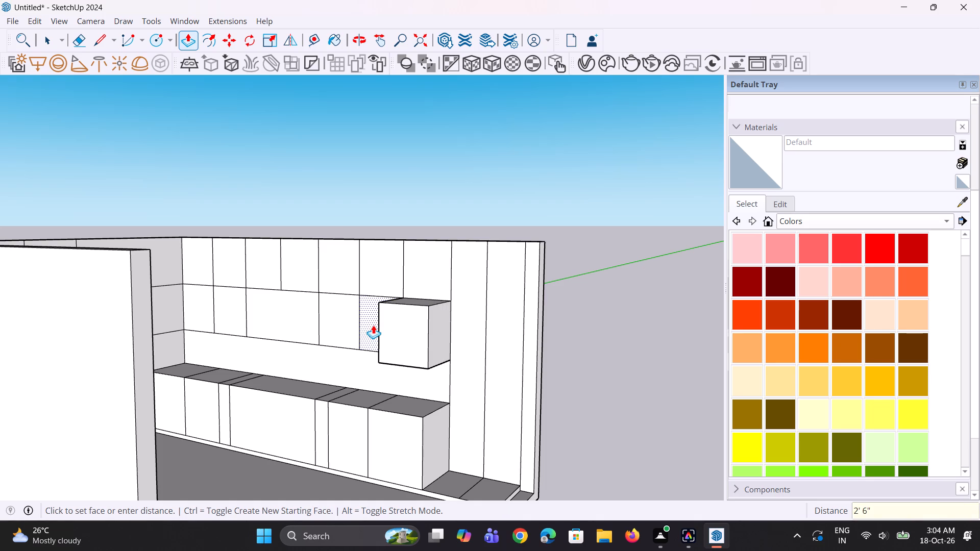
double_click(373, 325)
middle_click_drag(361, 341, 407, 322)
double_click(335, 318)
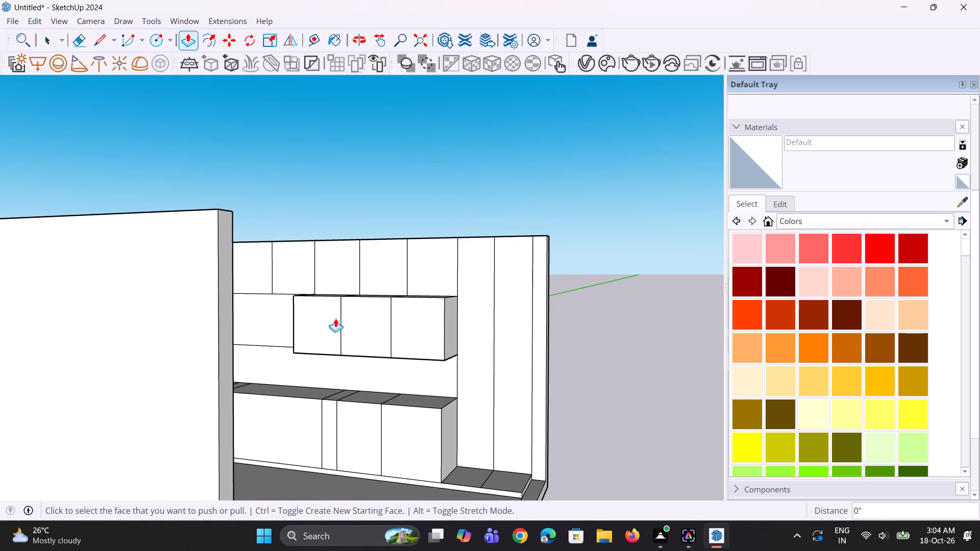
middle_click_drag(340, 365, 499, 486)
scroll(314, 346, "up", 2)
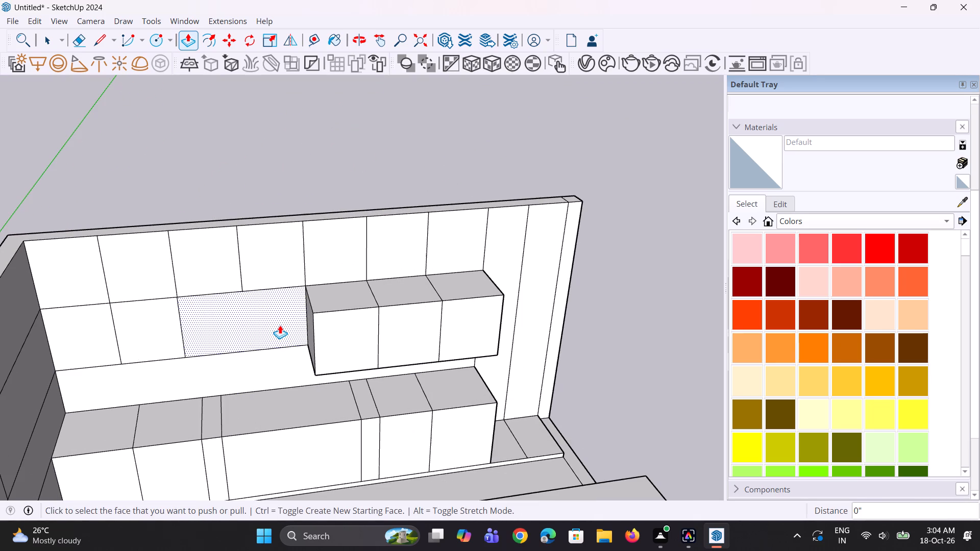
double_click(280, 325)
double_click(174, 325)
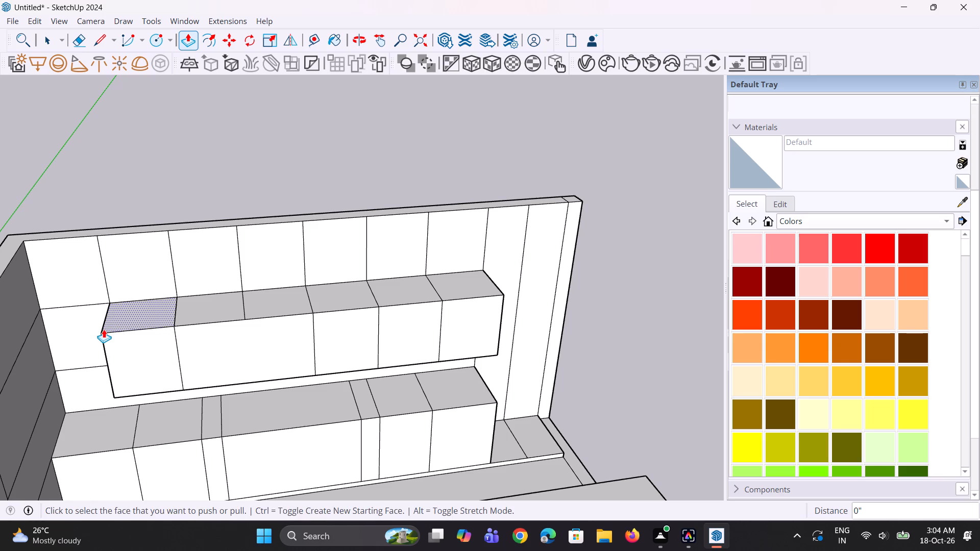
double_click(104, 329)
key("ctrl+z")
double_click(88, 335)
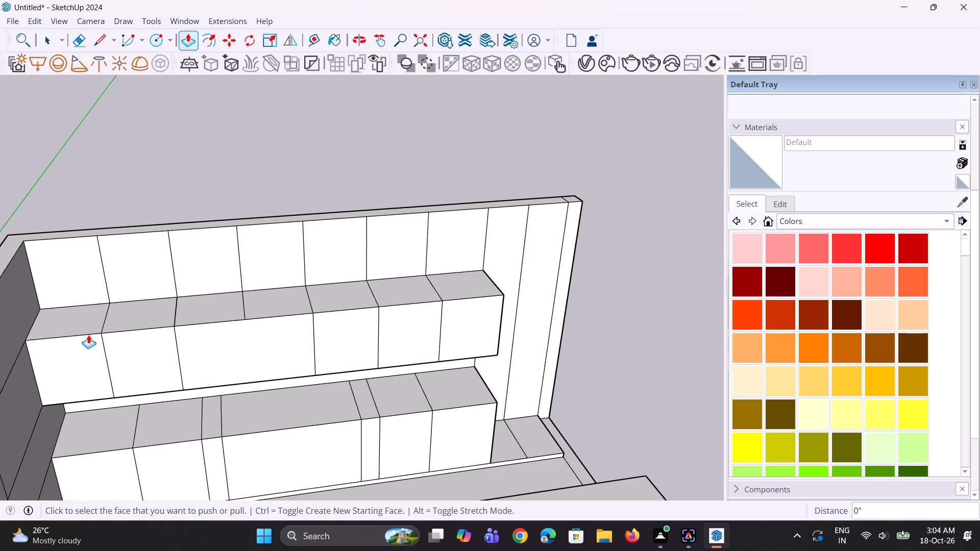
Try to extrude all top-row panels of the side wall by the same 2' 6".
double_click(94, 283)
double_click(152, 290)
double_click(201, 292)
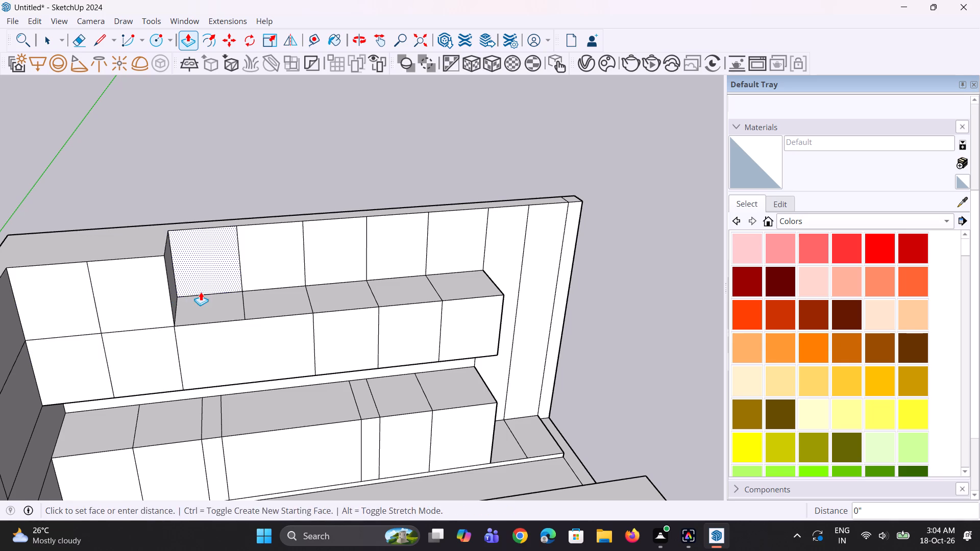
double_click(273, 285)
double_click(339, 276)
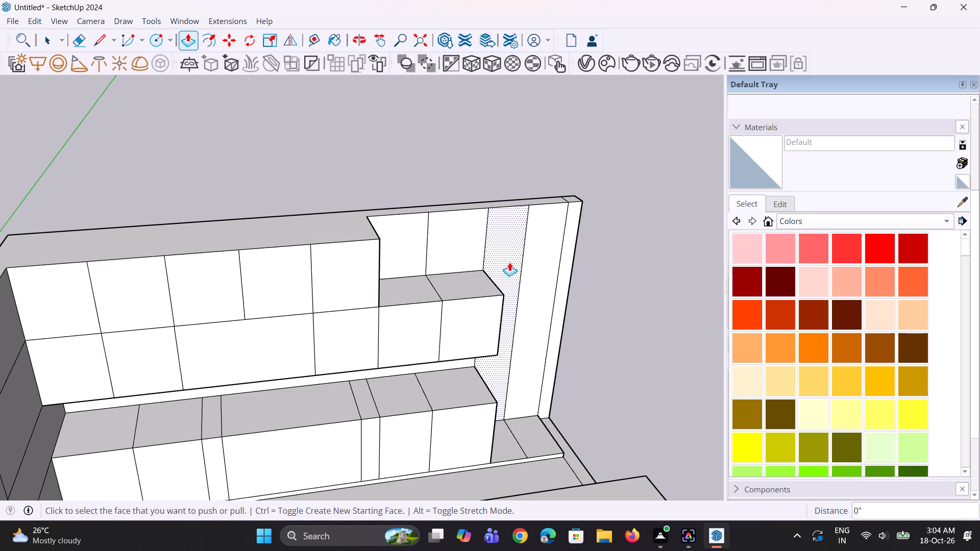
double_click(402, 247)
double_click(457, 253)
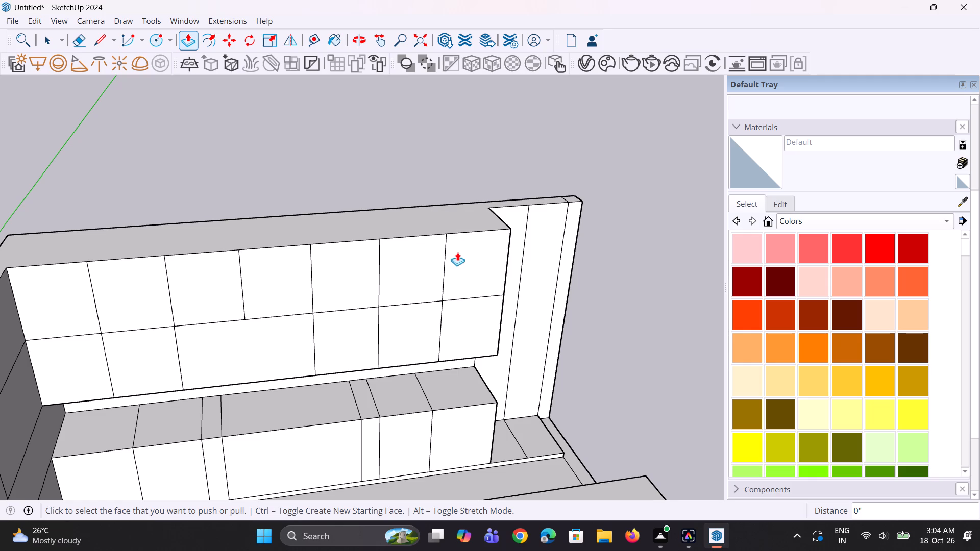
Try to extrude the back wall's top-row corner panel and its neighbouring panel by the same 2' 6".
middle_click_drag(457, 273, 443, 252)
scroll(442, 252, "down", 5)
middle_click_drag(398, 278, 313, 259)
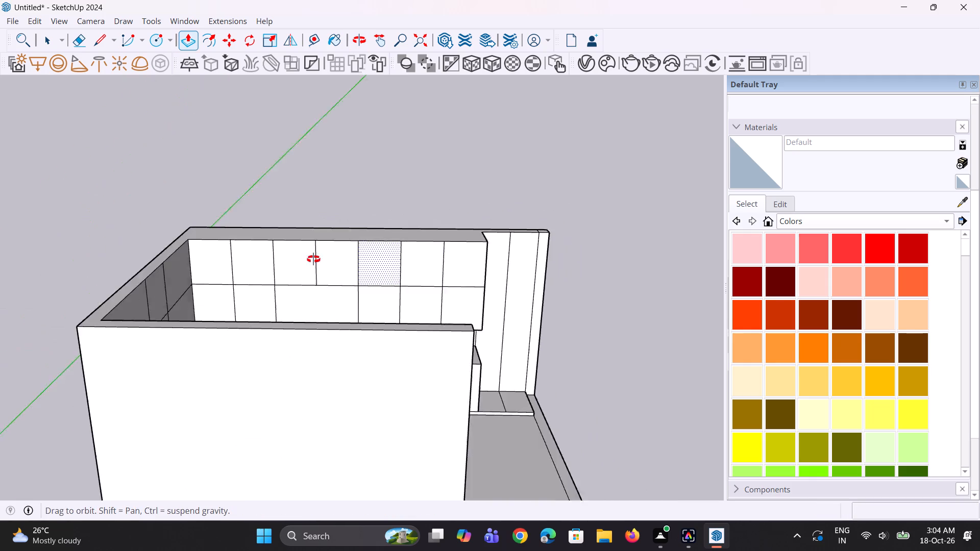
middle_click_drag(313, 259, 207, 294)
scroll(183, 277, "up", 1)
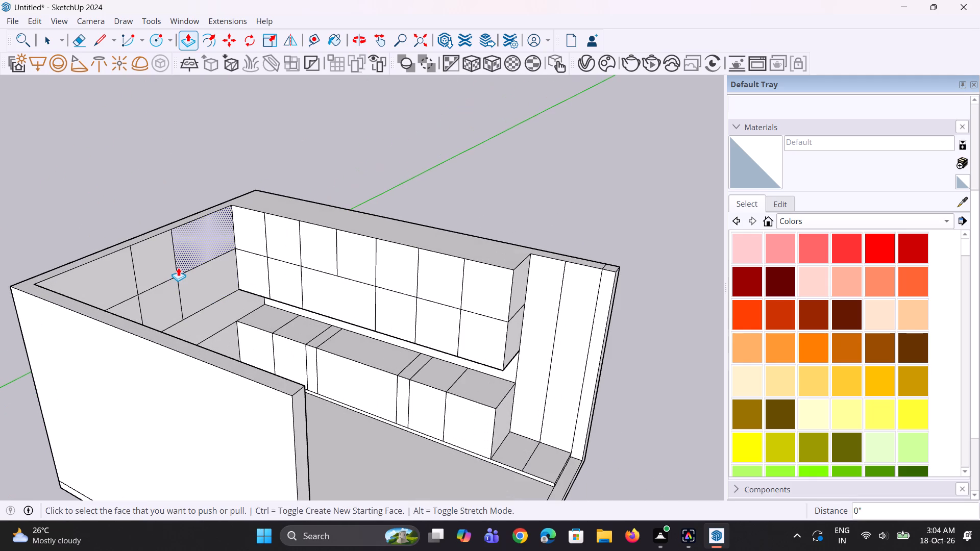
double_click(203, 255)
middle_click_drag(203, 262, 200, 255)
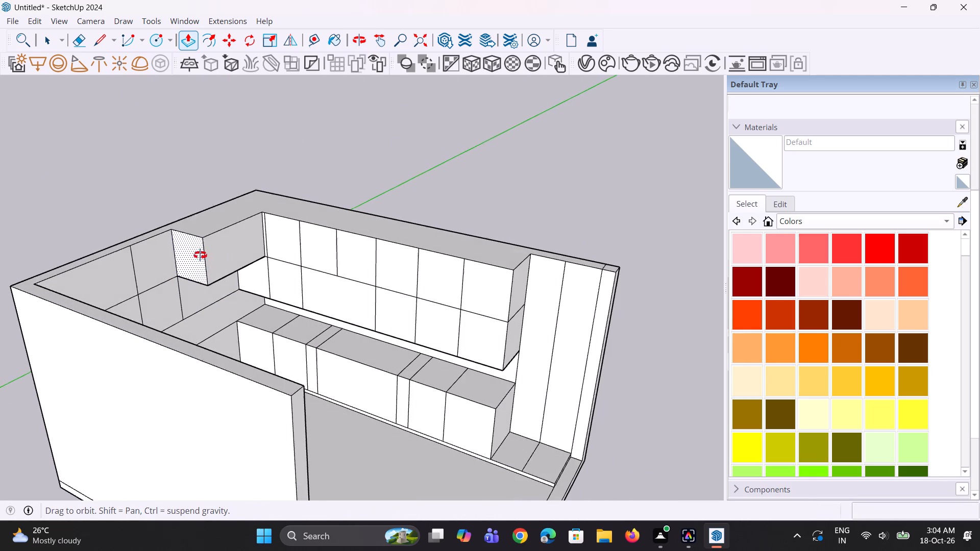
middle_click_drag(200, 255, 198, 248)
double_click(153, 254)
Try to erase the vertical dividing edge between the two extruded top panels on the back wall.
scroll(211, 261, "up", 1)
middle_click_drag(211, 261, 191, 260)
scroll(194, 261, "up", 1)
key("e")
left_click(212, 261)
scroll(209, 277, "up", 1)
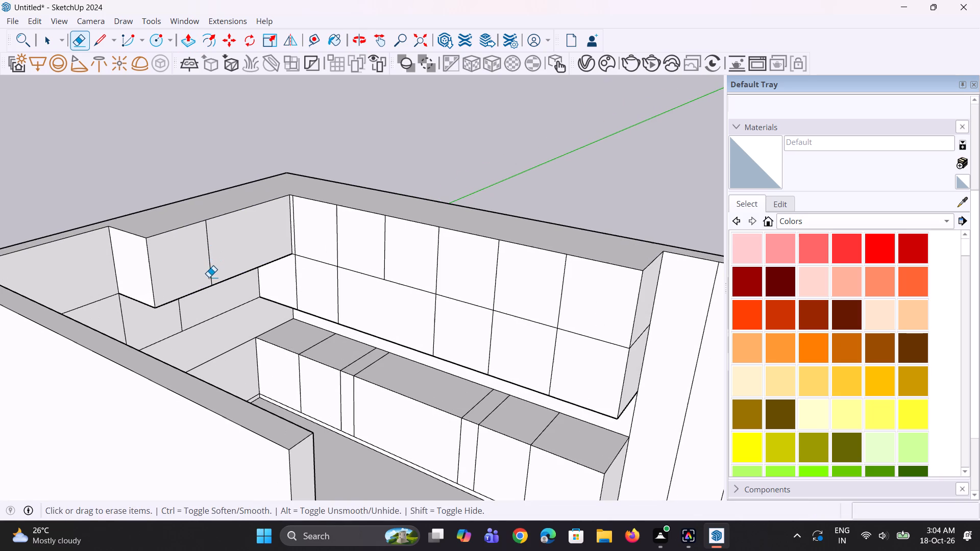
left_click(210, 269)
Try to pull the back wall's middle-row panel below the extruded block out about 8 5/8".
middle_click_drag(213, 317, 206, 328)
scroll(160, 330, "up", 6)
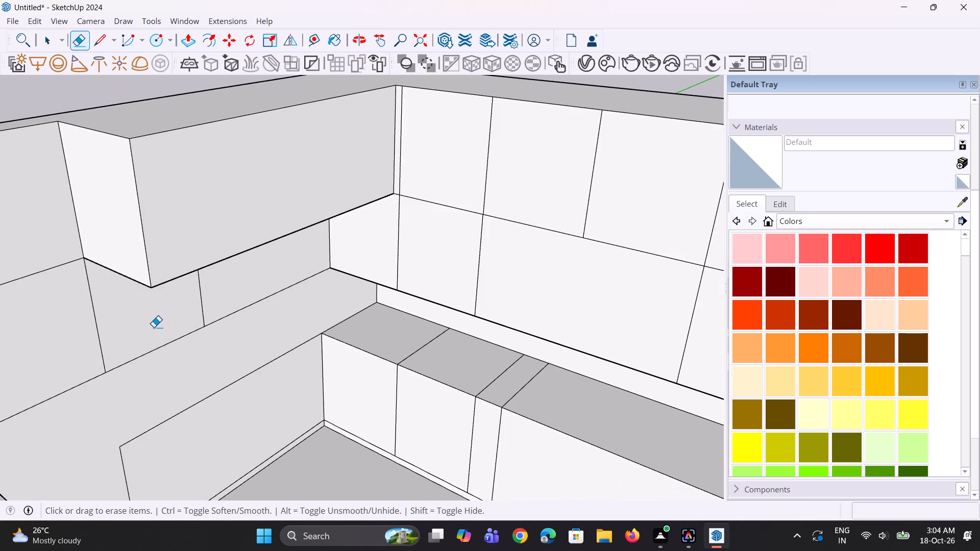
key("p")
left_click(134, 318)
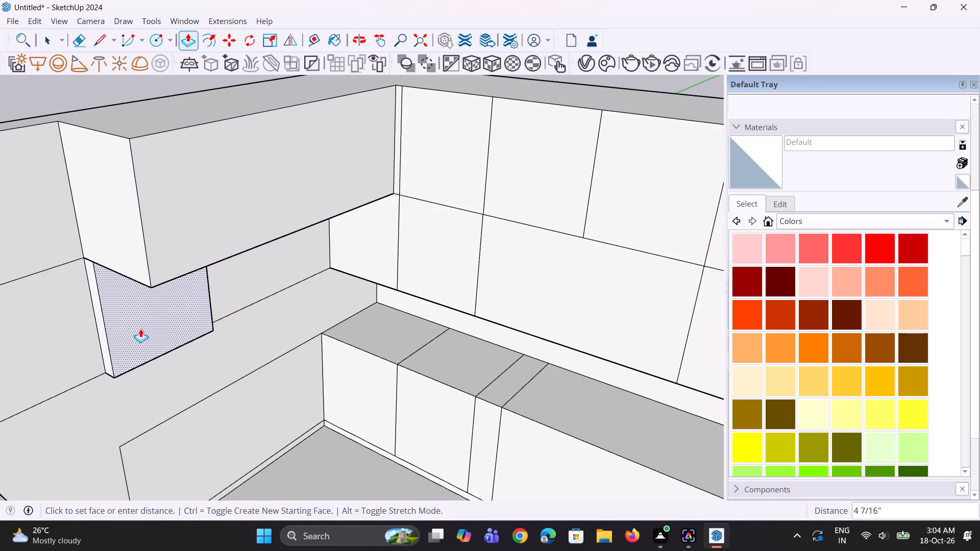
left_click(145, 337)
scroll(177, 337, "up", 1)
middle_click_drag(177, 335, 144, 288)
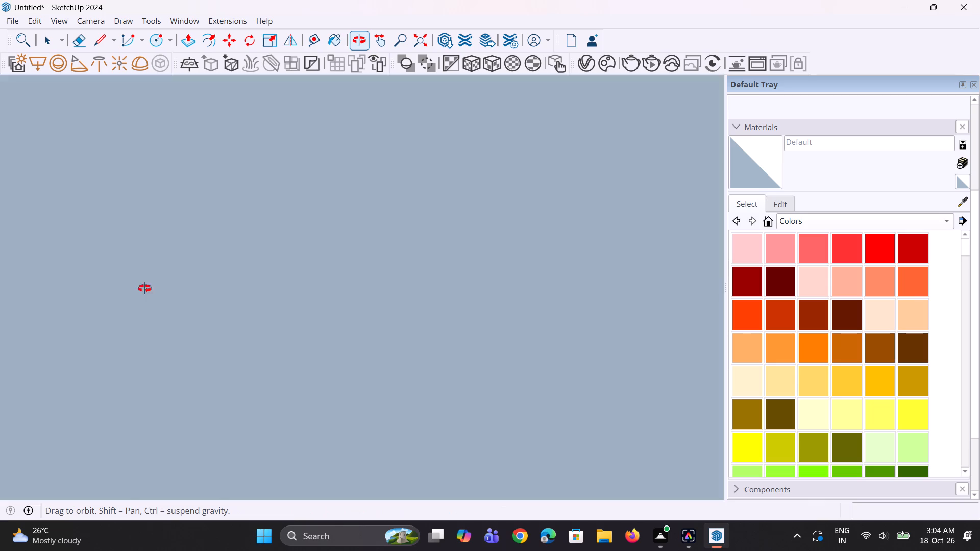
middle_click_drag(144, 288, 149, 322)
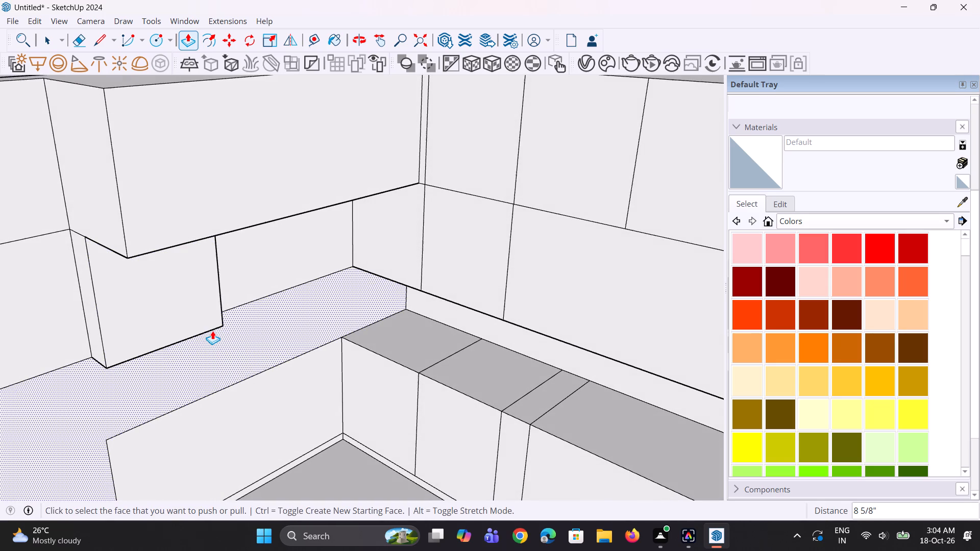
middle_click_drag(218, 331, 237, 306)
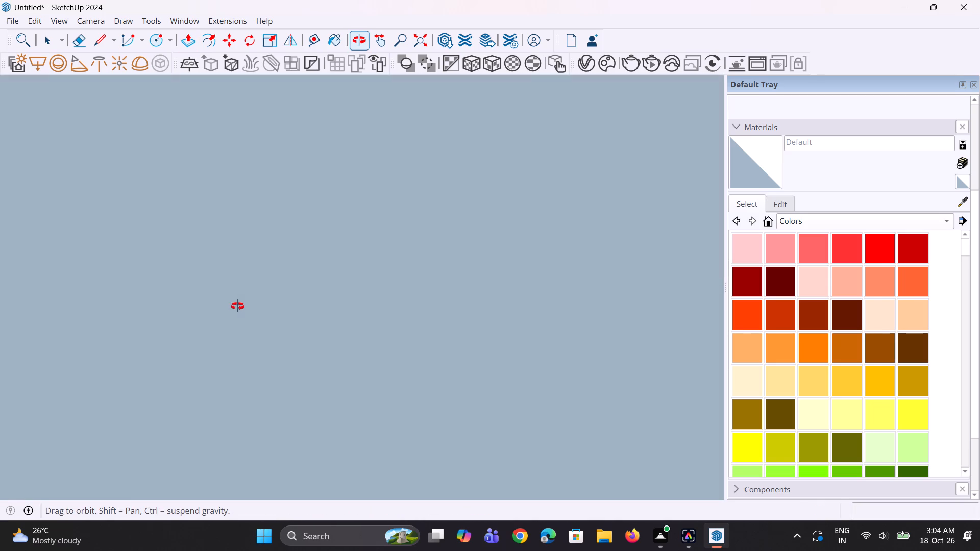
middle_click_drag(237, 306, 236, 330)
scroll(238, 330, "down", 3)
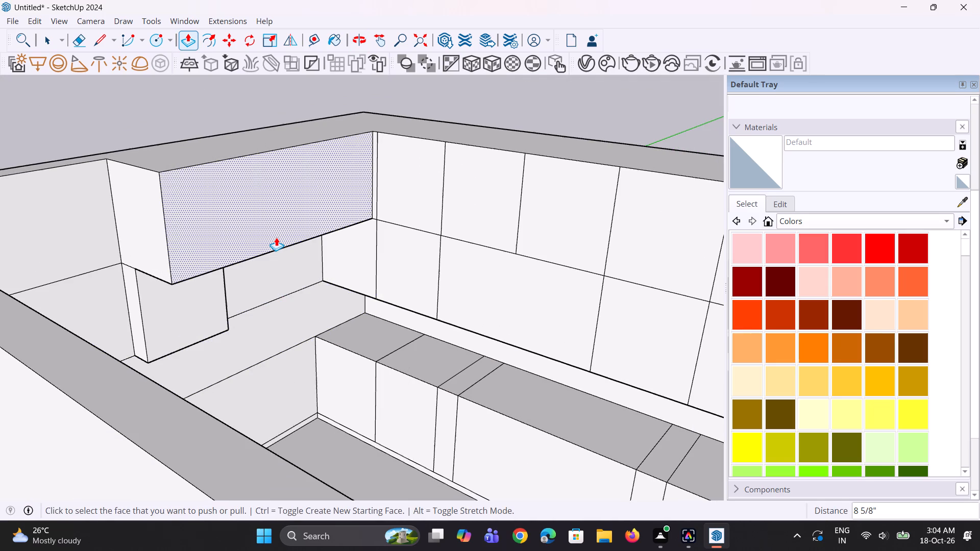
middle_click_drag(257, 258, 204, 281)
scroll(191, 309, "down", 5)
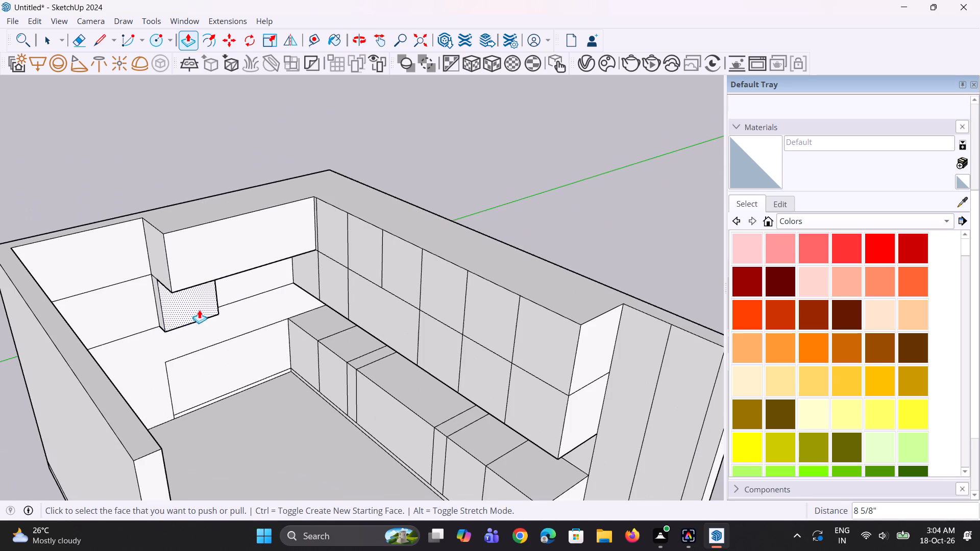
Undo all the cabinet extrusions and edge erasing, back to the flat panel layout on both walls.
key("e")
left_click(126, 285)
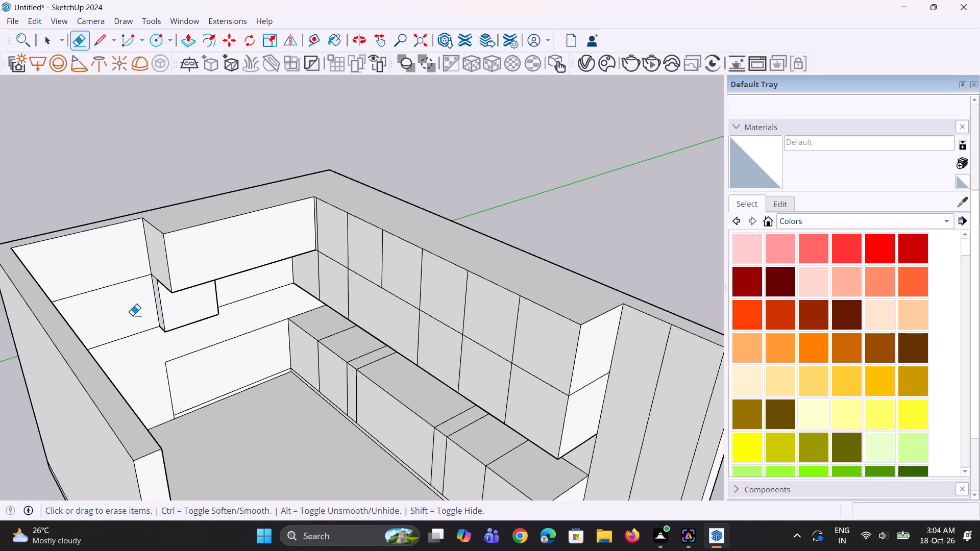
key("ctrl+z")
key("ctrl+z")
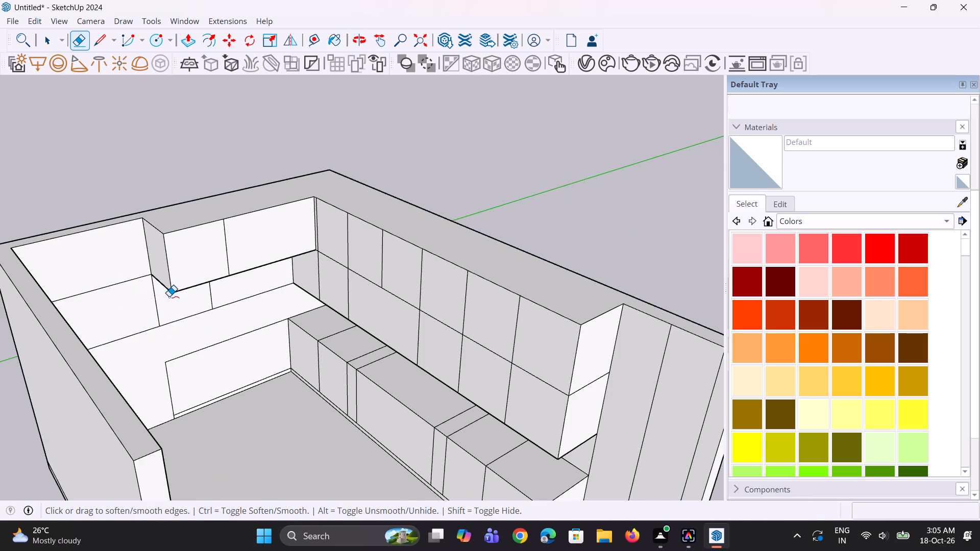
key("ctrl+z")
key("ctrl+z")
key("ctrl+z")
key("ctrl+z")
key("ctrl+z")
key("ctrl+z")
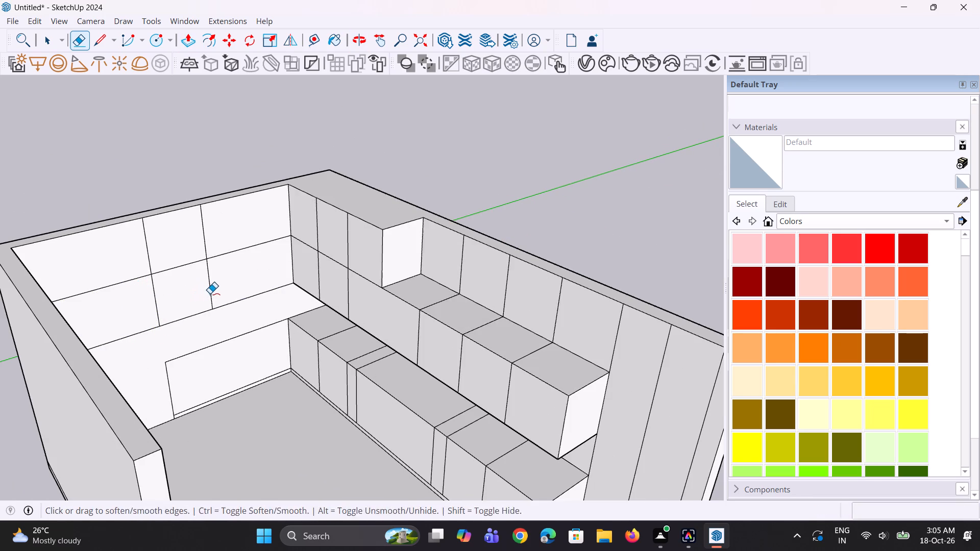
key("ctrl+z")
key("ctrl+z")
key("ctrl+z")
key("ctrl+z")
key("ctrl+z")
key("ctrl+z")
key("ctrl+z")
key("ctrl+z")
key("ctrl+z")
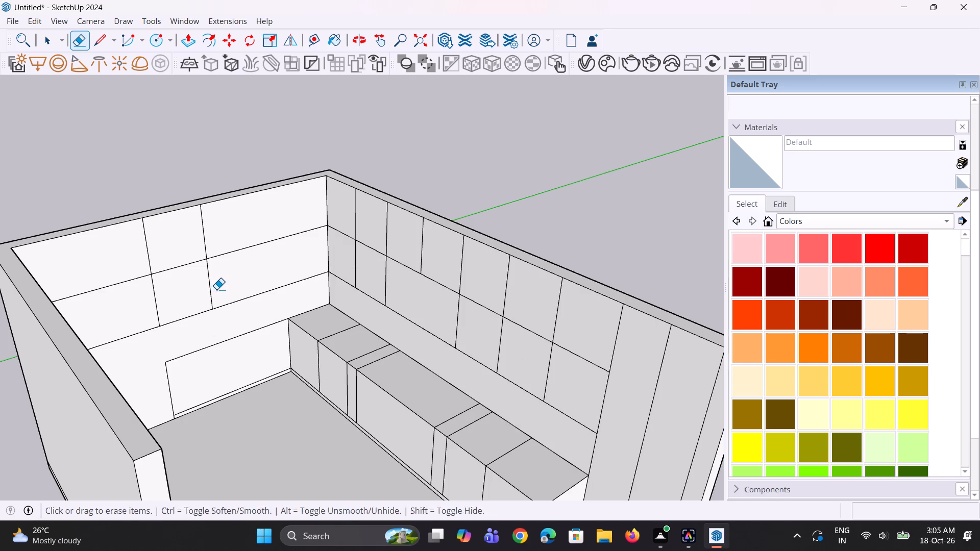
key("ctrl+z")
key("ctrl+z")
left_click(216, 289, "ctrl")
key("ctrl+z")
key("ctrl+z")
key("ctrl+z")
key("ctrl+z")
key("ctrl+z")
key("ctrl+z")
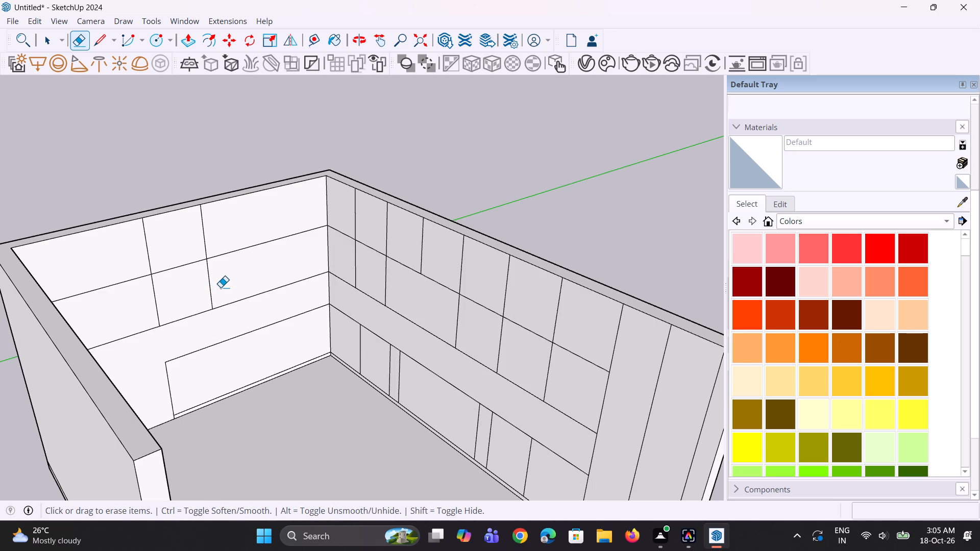
Extrude the narrow strip at the floor along the long side wall by 3'.
scroll(368, 431, "up", 5)
key("p")
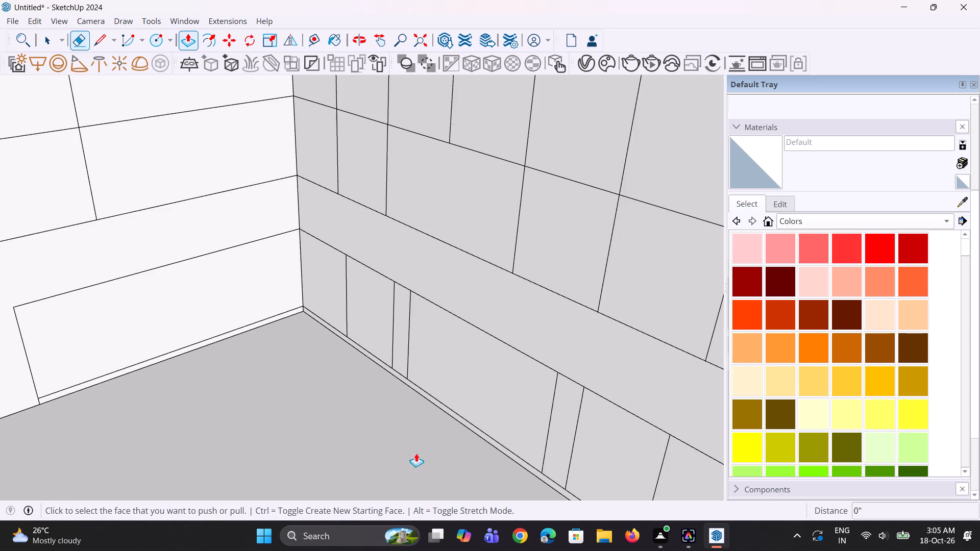
left_click(450, 413)
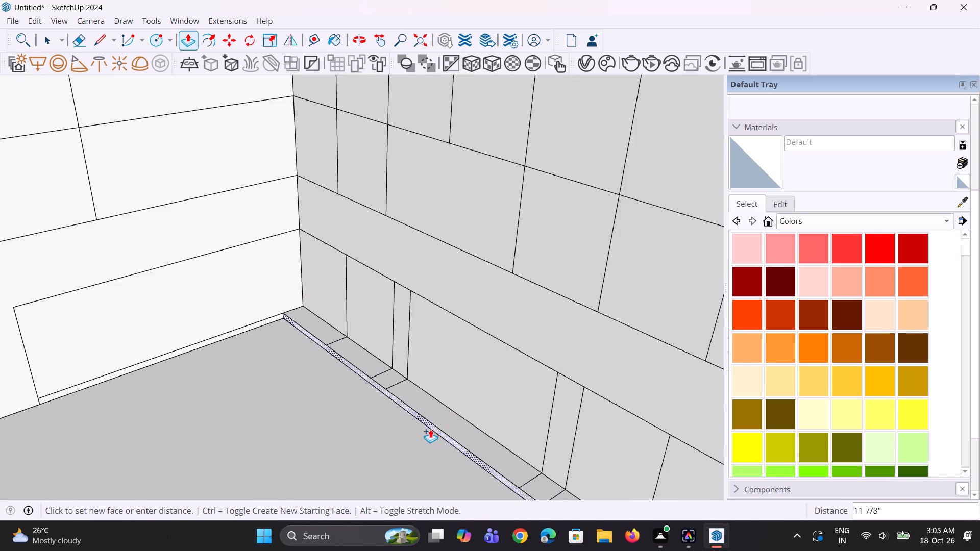
type("3'")
key("Return")
Extrude the seven lower panels above the base strip on the long side wall by the same 3'.
double_click(319, 302)
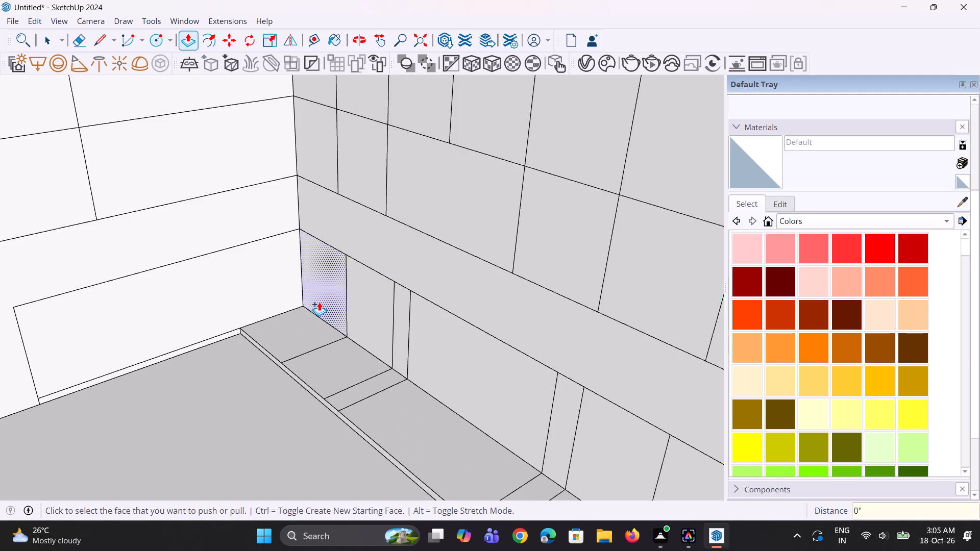
double_click(359, 323)
double_click(398, 350)
double_click(442, 373)
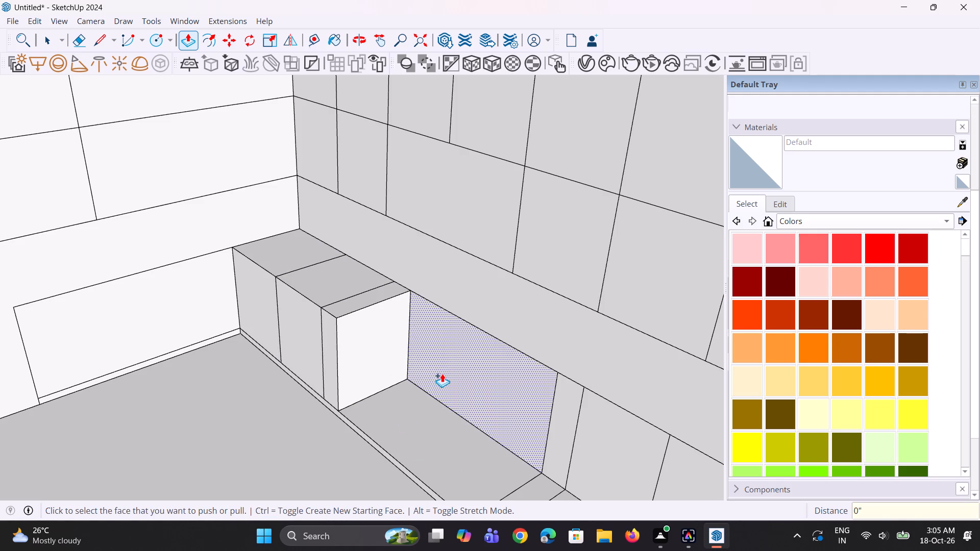
scroll(308, 356, "down", 4)
scroll(440, 417, "up", 3)
double_click(467, 424)
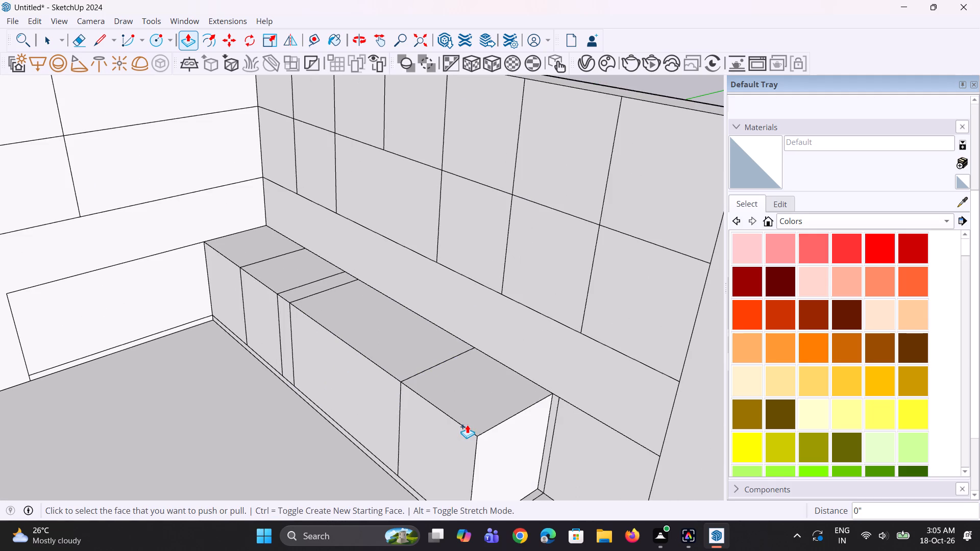
scroll(393, 406, "down", 3)
key("ctrl+z")
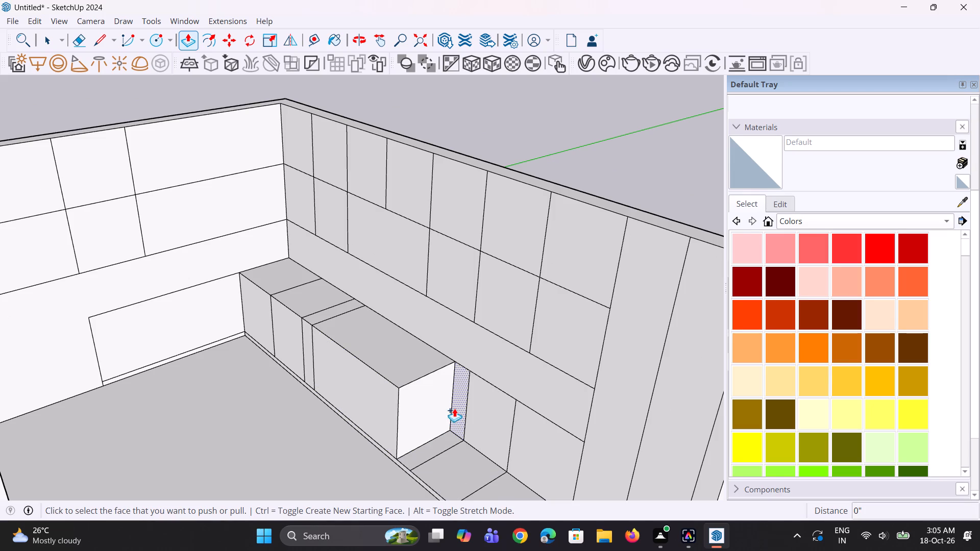
double_click(458, 408)
double_click(482, 418)
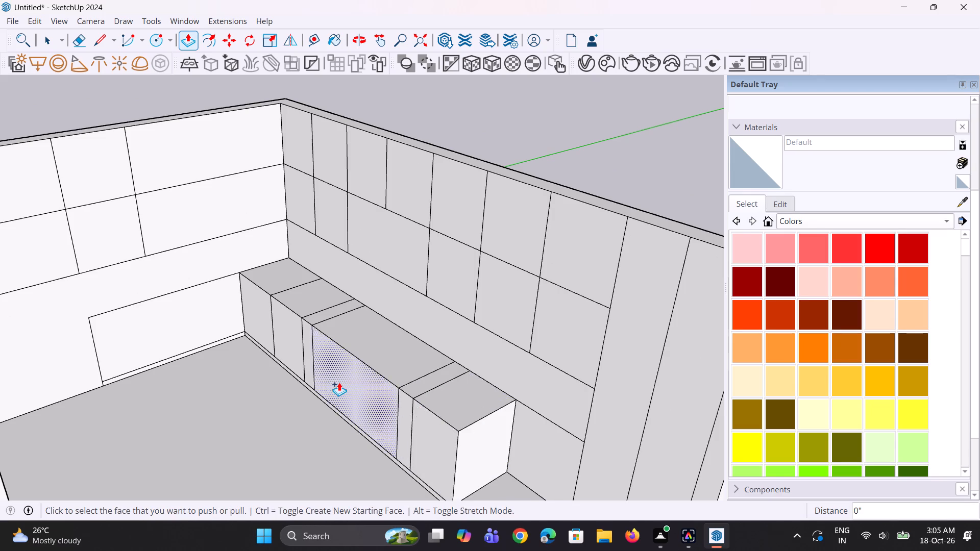
scroll(339, 382, "down", 7)
scroll(431, 428, "up", 3)
double_click(432, 427)
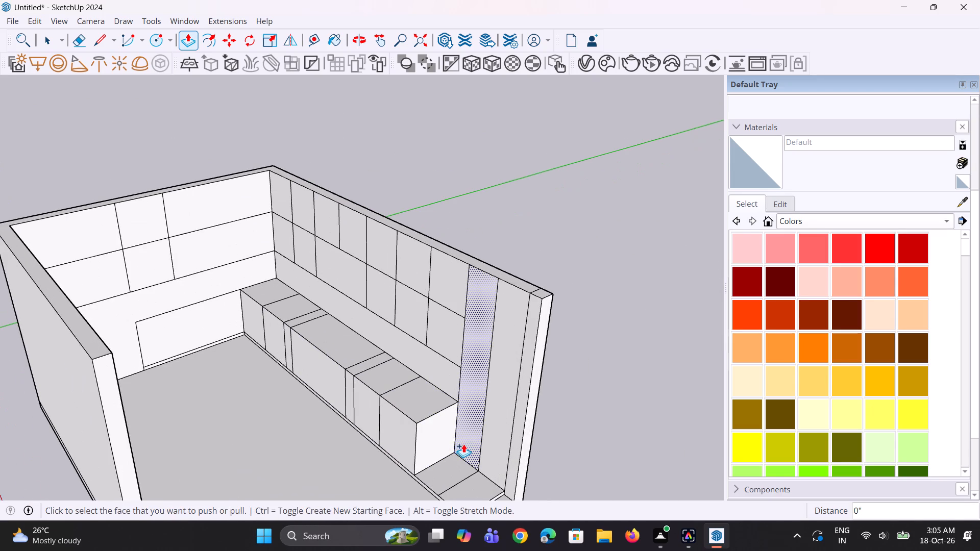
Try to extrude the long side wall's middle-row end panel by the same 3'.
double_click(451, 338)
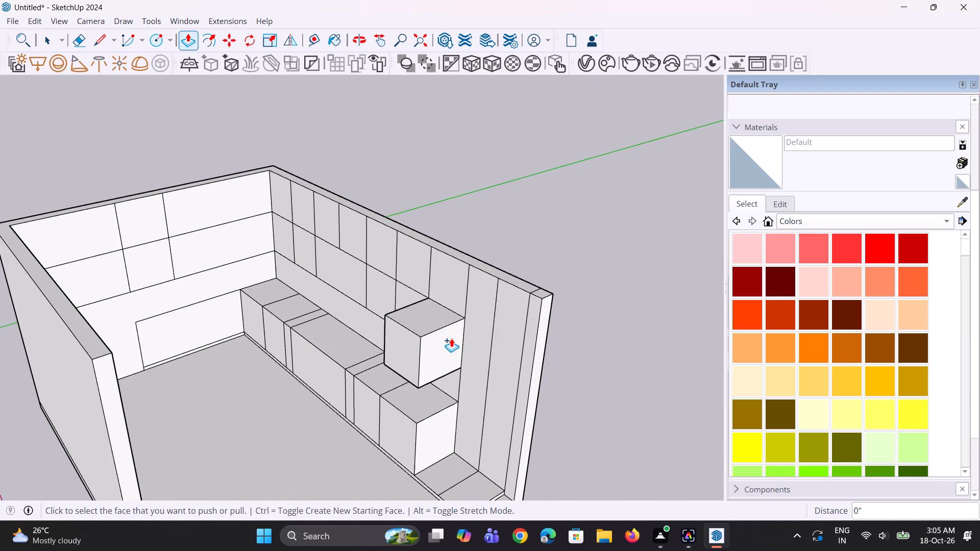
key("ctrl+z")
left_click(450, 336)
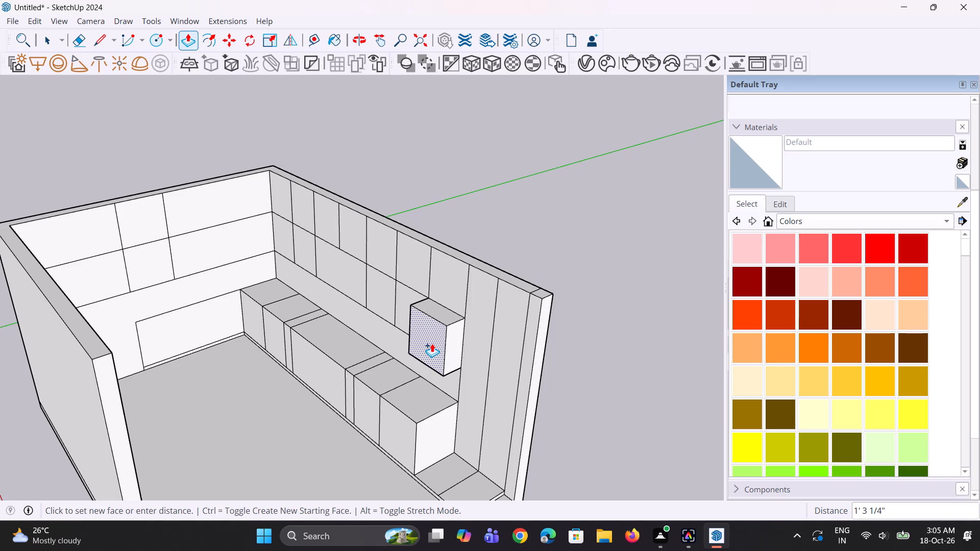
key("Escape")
Extrude all seven top-row panels on the long side wall by 2' 6".
left_click(450, 308)
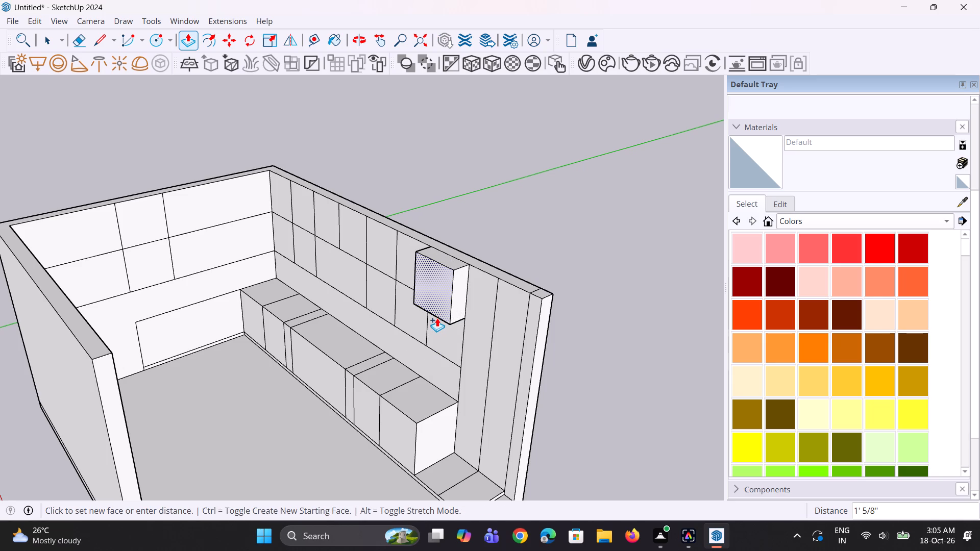
type("2'6\"")
key("Return")
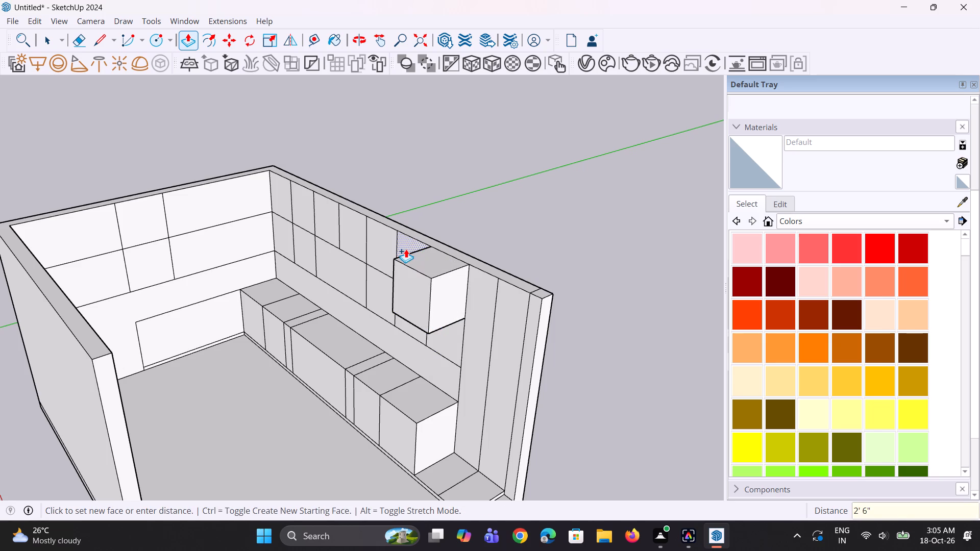
double_click(406, 249)
middle_click_drag(366, 303, 487, 283)
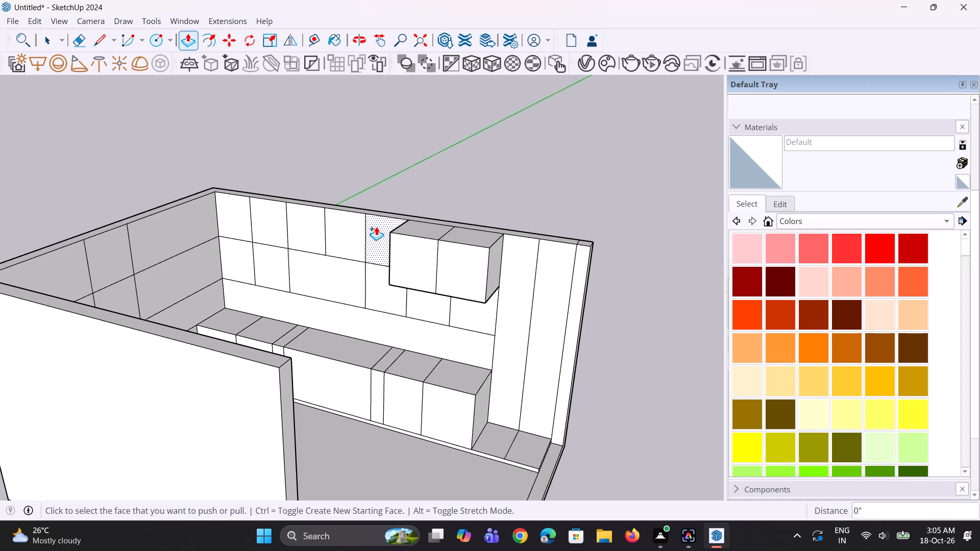
double_click(375, 236)
double_click(341, 232)
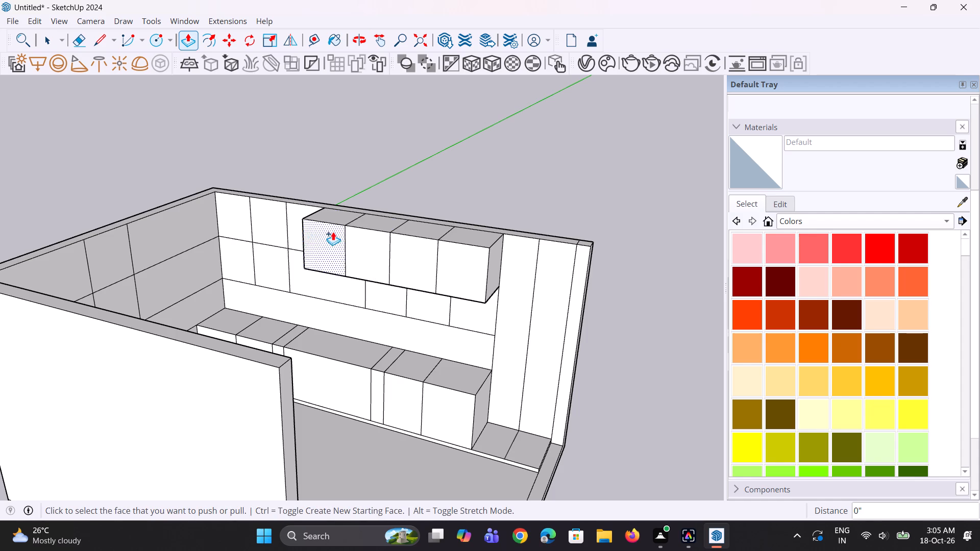
double_click(294, 228)
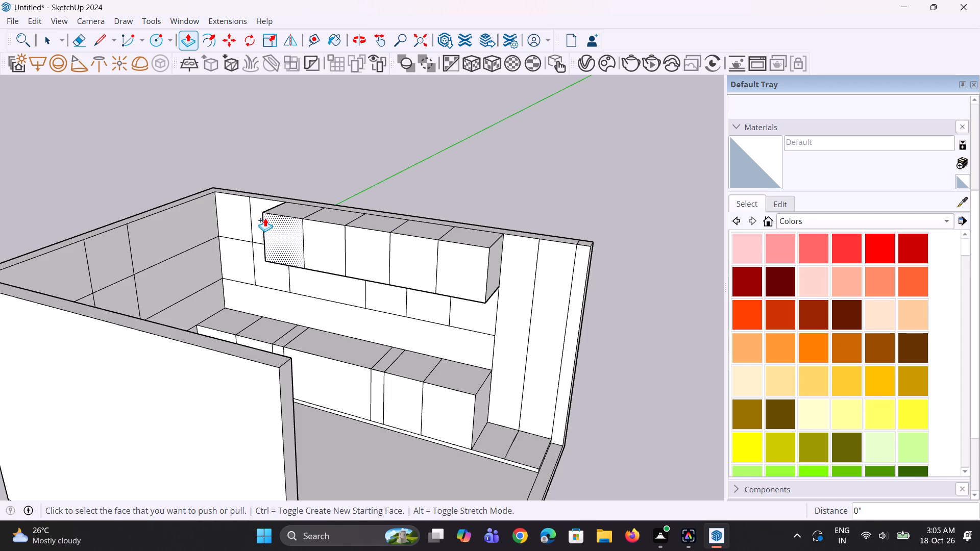
double_click(262, 217)
double_click(224, 201)
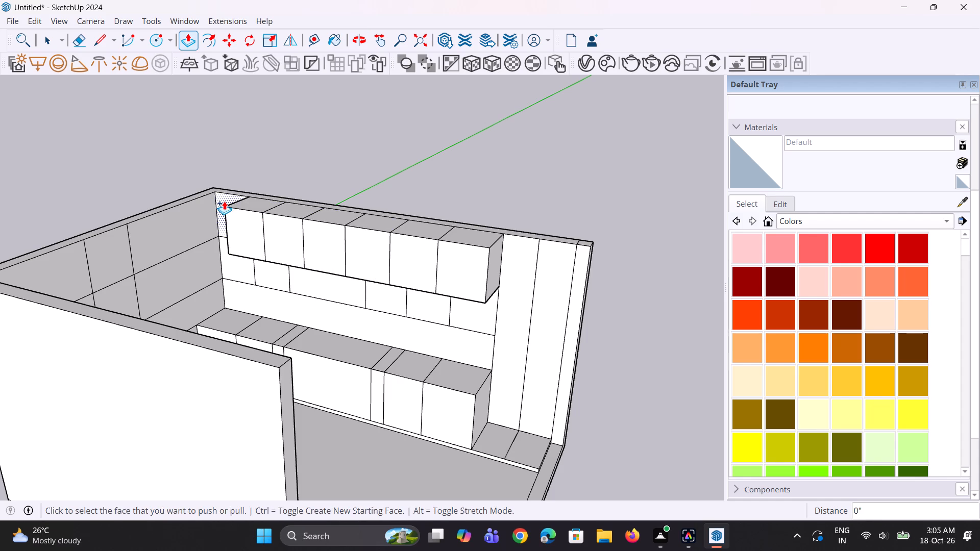
Extrude the six middle-row panels on the long side wall by the same 2' 6".
double_click(232, 264)
double_click(268, 271)
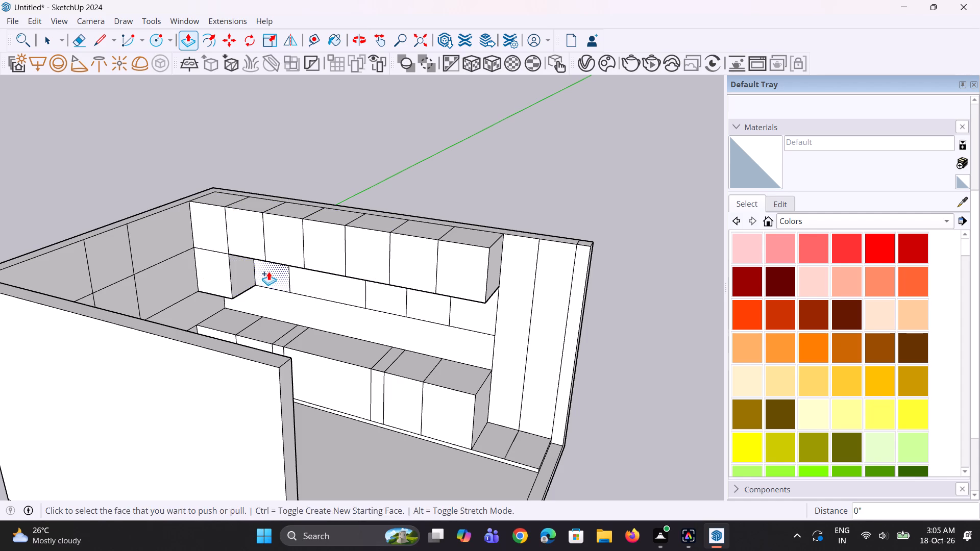
double_click(324, 281)
double_click(384, 303)
double_click(414, 307)
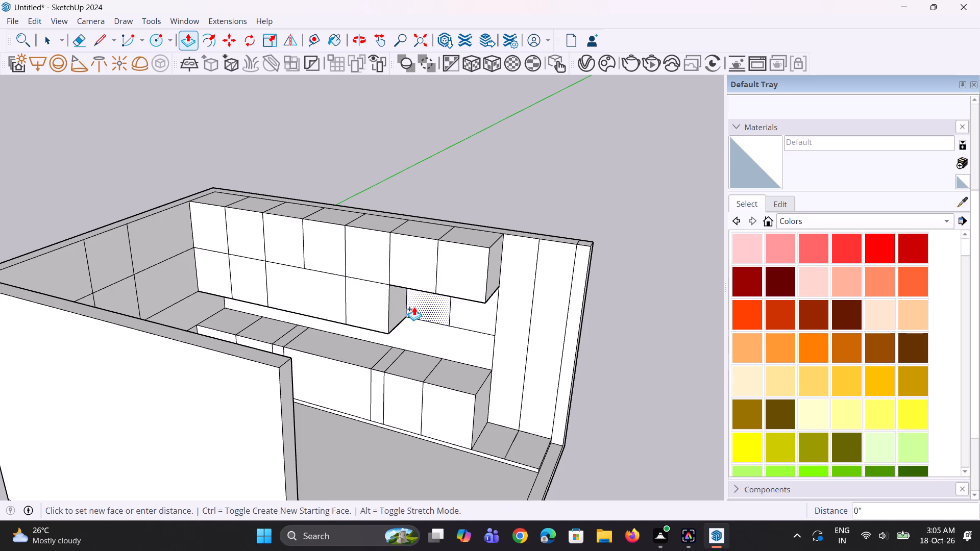
double_click(460, 313)
Extrude the back wall's top-row corner panel and its neighbouring panel by the same 2' 6".
double_click(173, 245)
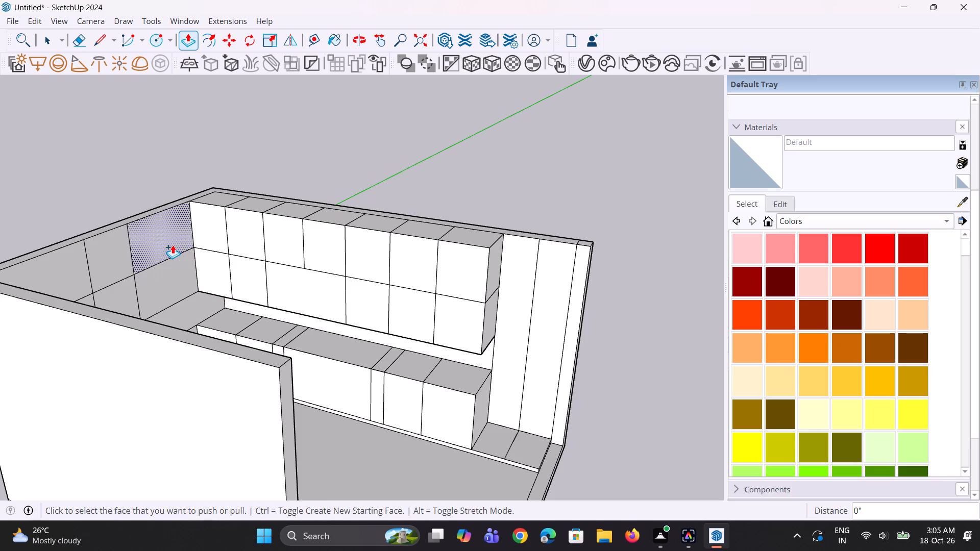
double_click(122, 261)
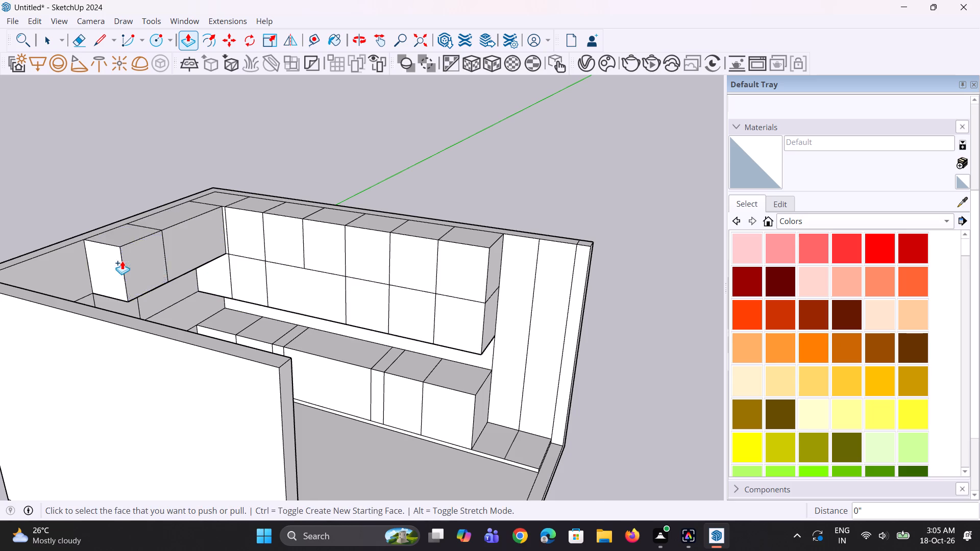
Pull the back wall's middle-row panel below the outer extruded top panel out about 1' 1 1/8".
scroll(168, 265, "up", 1)
middle_click_drag(168, 265, 89, 264)
left_click(135, 290)
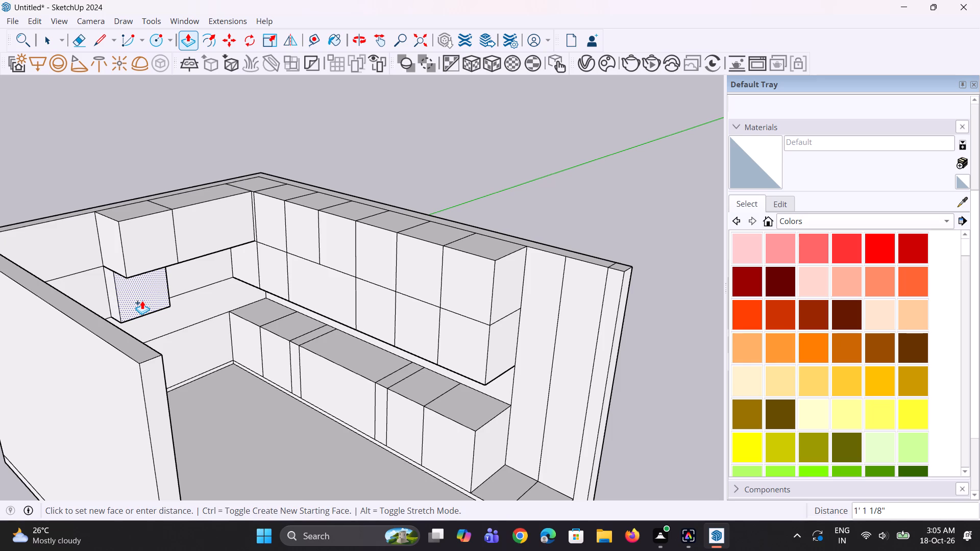
left_click(142, 300)
Erase the vertical dividing edge between the two extruded top panels on the back wall.
middle_click_drag(155, 284, 129, 238)
scroll(158, 279, "up", 1)
scroll(174, 237, "up", 2)
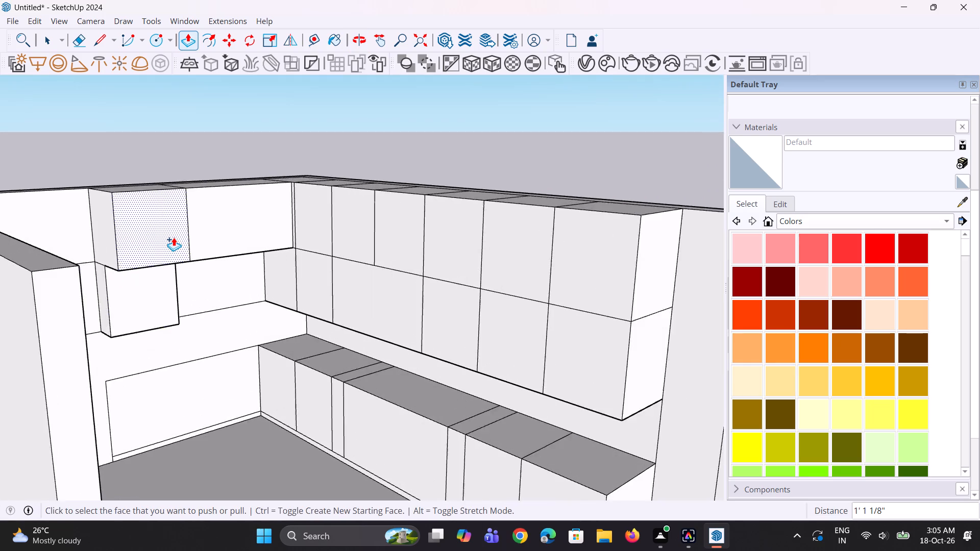
scroll(174, 237, "up", 2)
key("e")
left_click(191, 233)
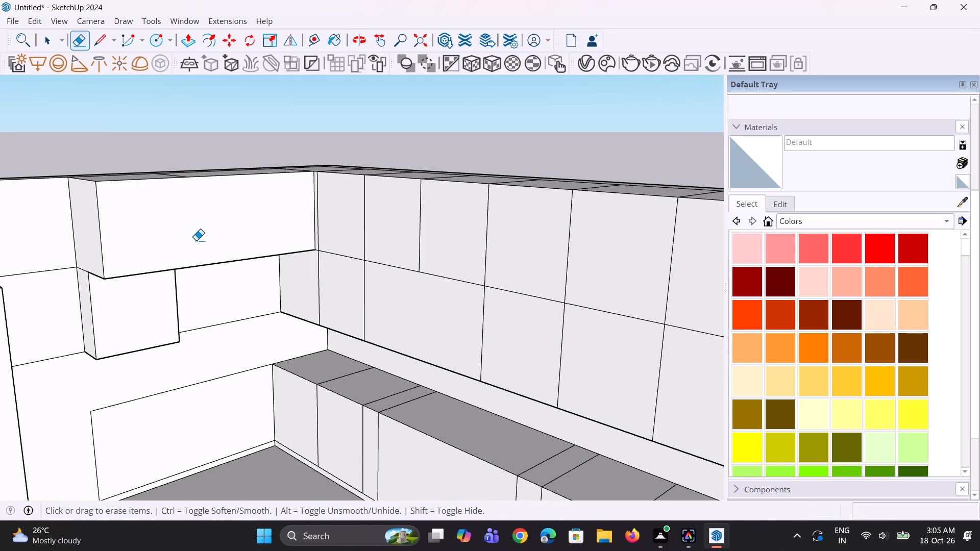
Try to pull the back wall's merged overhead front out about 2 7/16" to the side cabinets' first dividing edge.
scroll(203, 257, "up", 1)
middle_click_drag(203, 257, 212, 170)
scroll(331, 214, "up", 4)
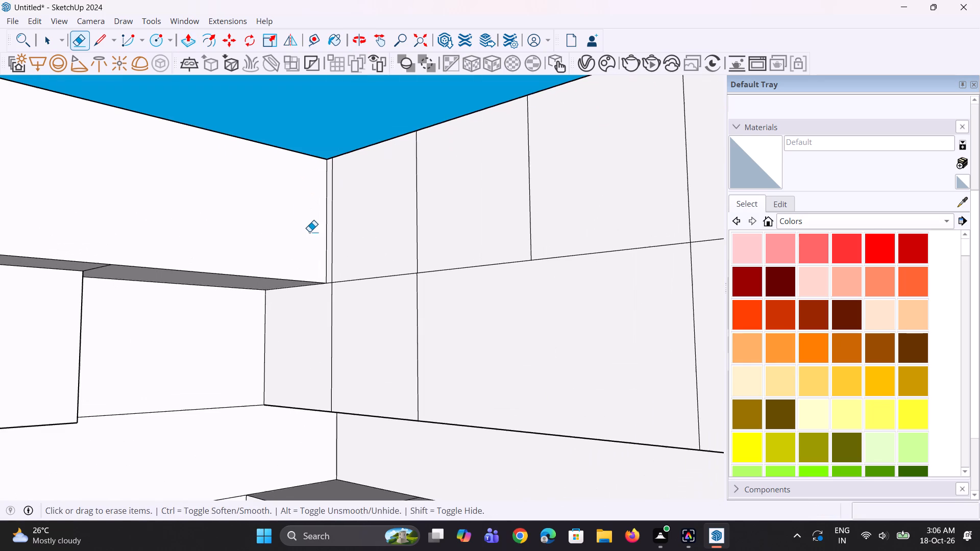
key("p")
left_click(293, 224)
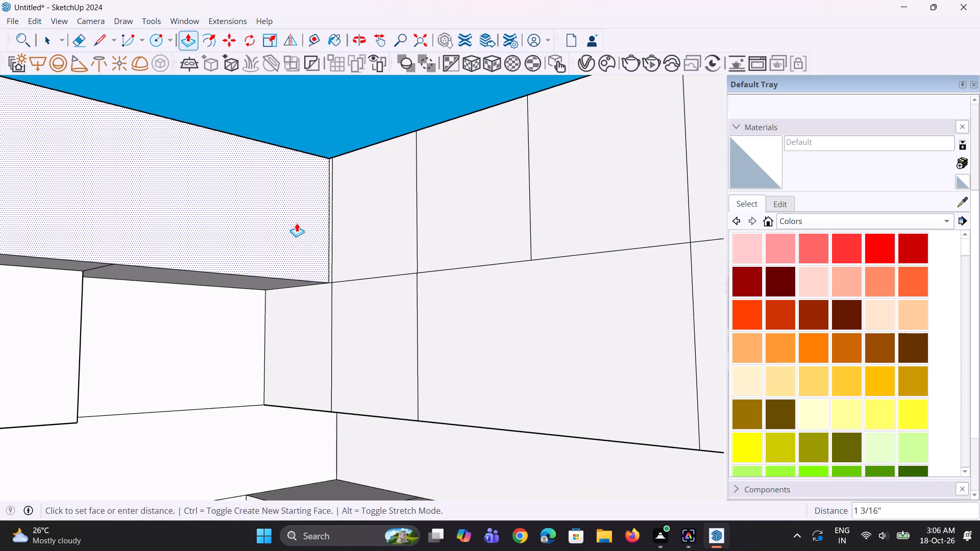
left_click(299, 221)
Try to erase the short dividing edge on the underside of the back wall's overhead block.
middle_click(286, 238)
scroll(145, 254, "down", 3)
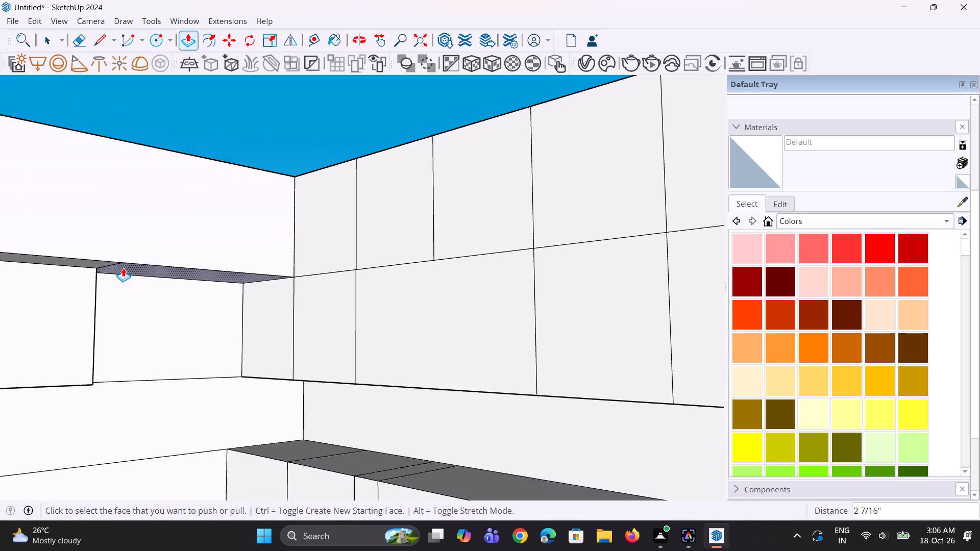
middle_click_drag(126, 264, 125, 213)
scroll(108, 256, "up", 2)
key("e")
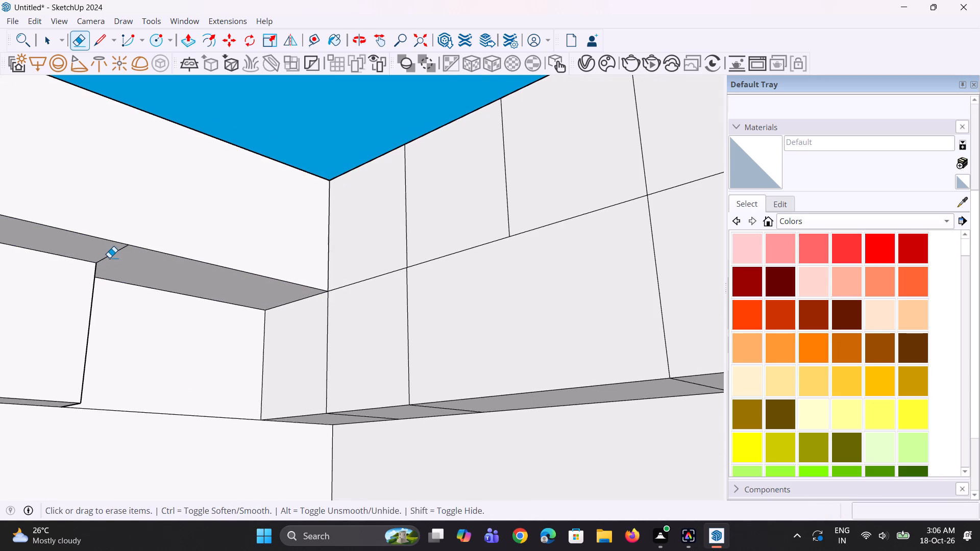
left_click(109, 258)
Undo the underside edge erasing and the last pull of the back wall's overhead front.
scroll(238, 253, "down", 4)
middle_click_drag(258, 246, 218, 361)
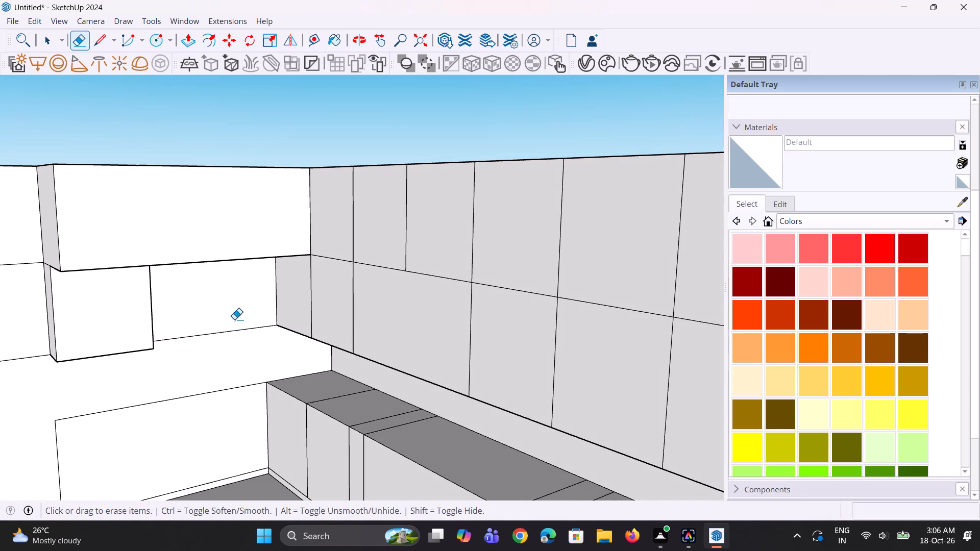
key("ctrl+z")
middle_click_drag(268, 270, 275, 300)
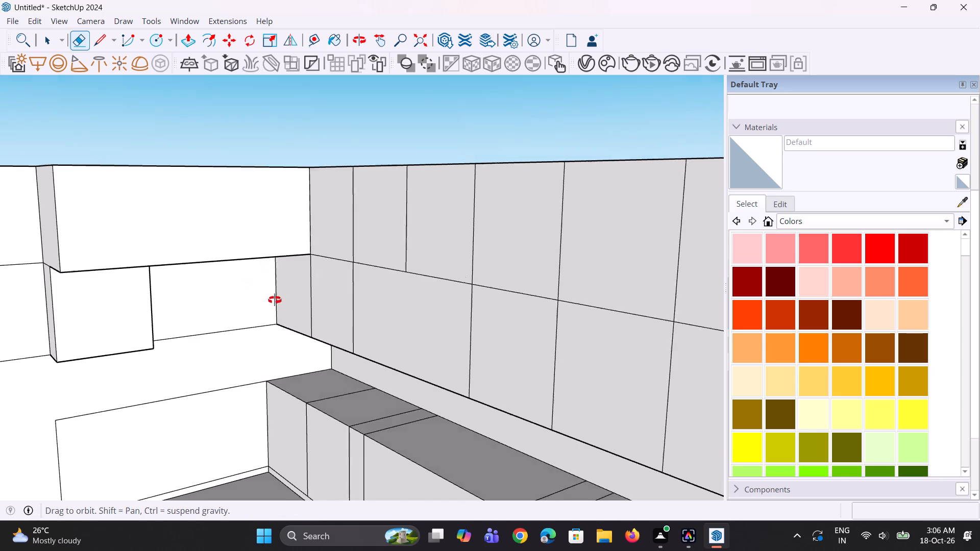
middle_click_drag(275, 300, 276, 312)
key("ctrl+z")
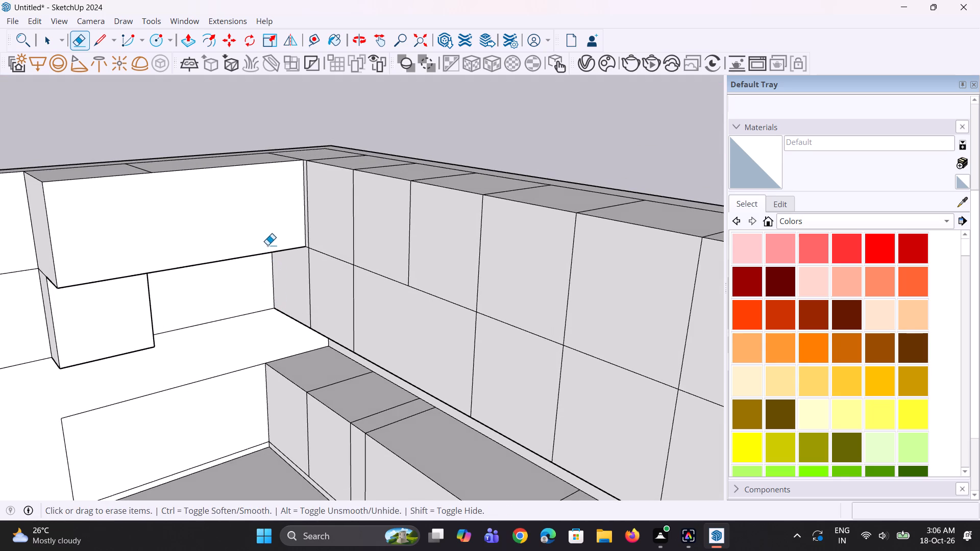
Pull the back wall's merged overhead front out about 2 11/16" to meet the side cabinets' first dividing edge.
key("p")
left_click(258, 230)
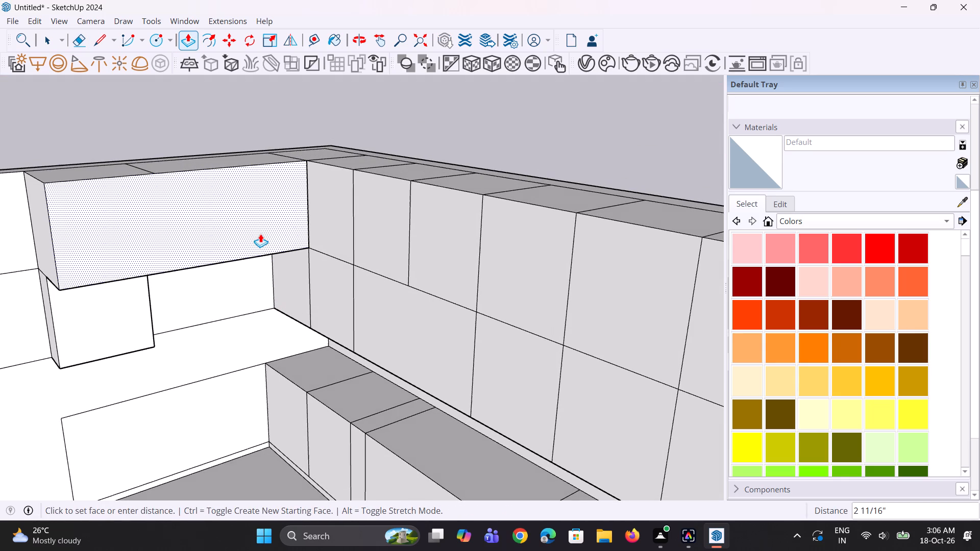
left_click(260, 234)
Erase the short dividing edge on the underside of the back wall's overhead block.
middle_click_drag(176, 313, 217, 171)
key("space")
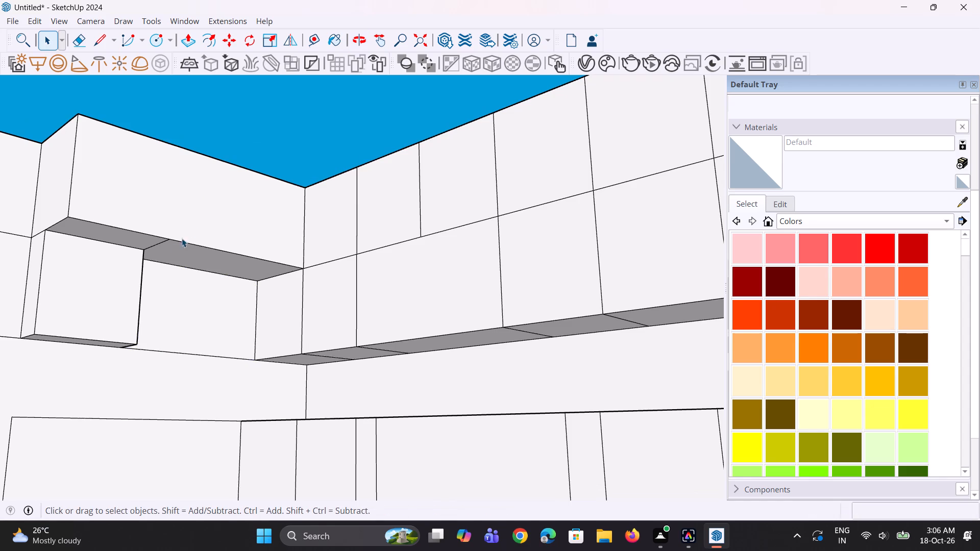
scroll(157, 257, "up", 1)
key("e")
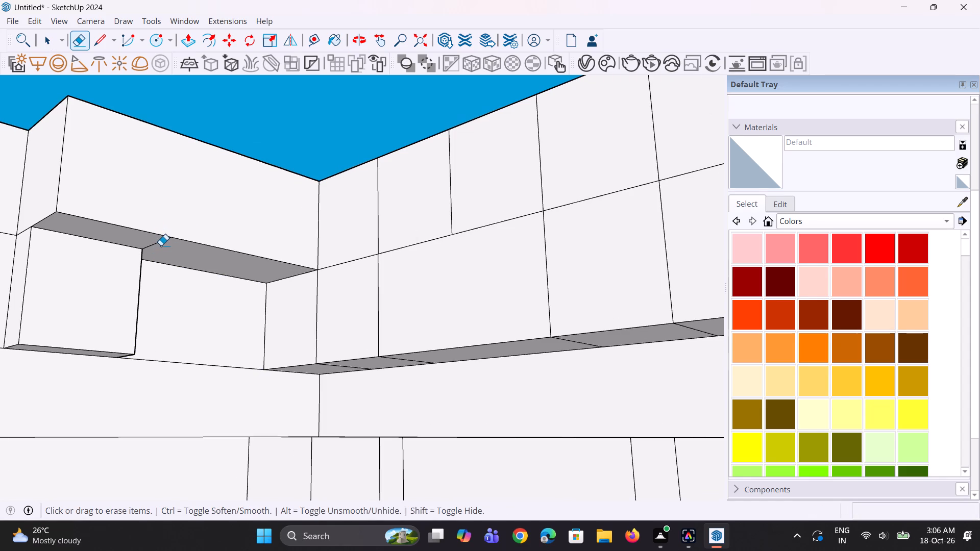
left_click(162, 244)
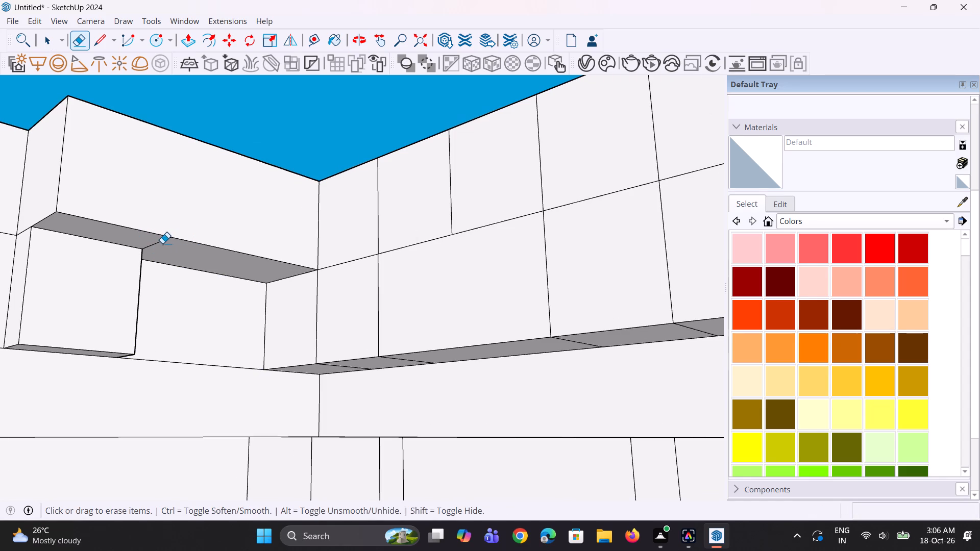
left_click(161, 243)
scroll(302, 290, "down", 5)
middle_click_drag(318, 291, 314, 265)
scroll(317, 279, "up", 1)
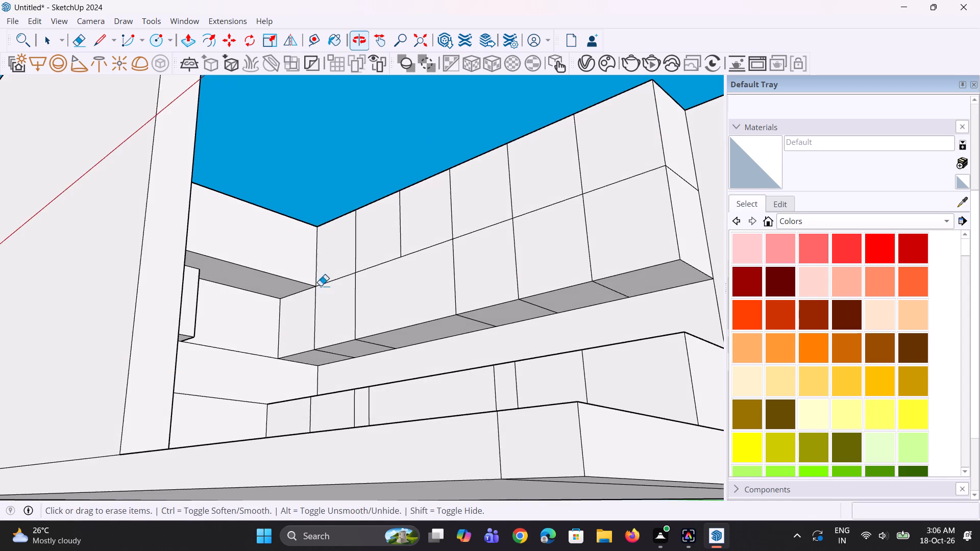
Erase all the dividing edges across the top face of the back wall's base cabinets to leave one continuous countertop surface.
scroll(349, 356, "up", 8)
middle_click_drag(308, 351, 336, 434)
scroll(292, 354, "down", 6)
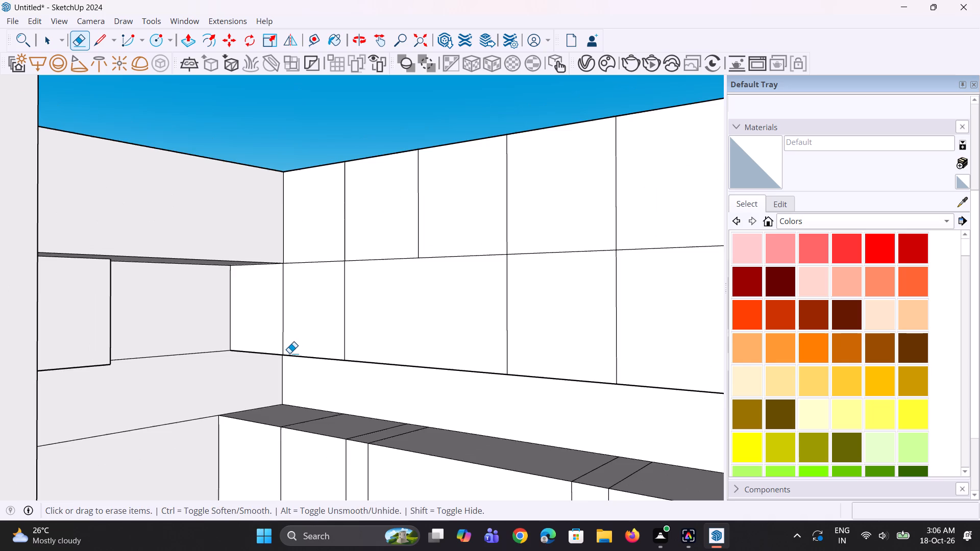
scroll(288, 353, "down", 4)
scroll(285, 357, "up", 1)
middle_click_drag(287, 360, 339, 477)
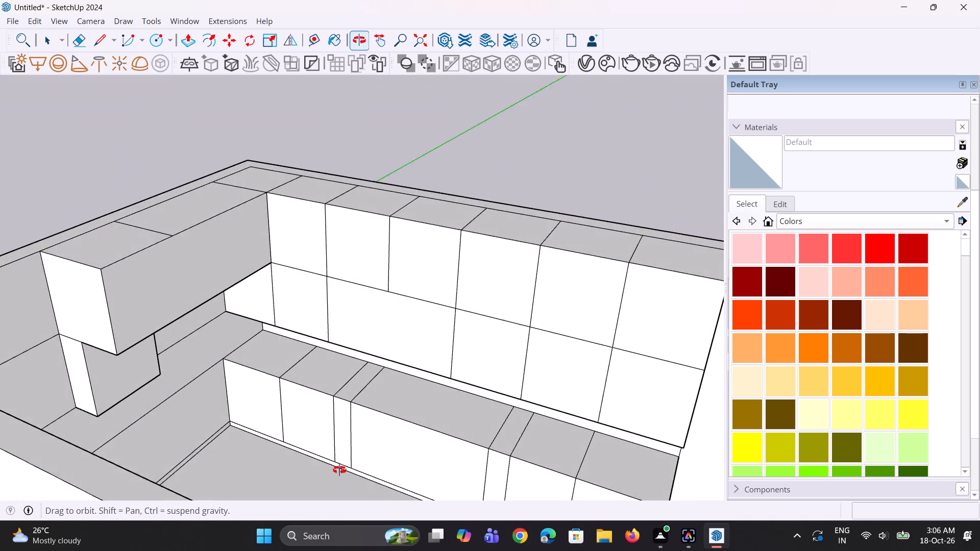
scroll(294, 393, "up", 6)
scroll(259, 352, "down", 5)
middle_click_drag(276, 410, 349, 406)
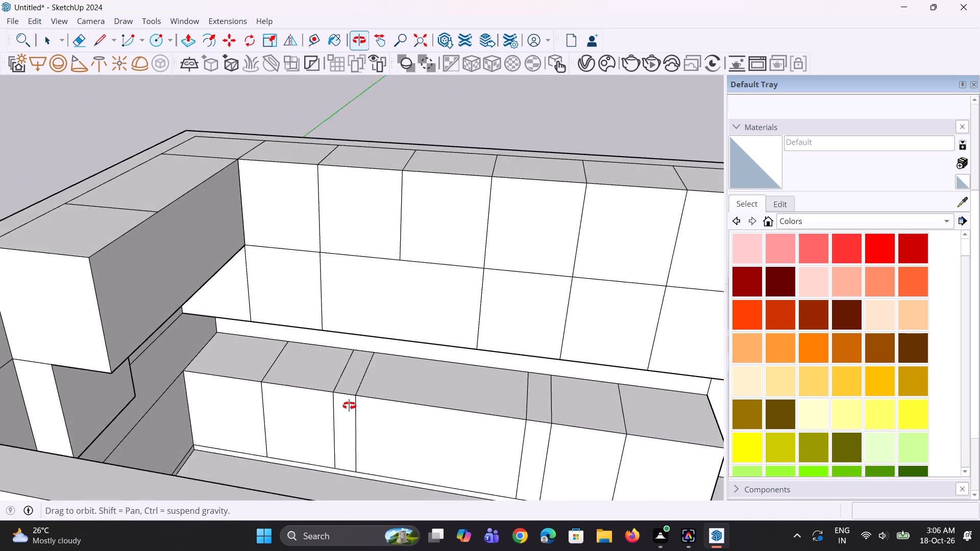
middle_click_drag(349, 406, 349, 402)
left_click_drag(272, 367, 367, 374)
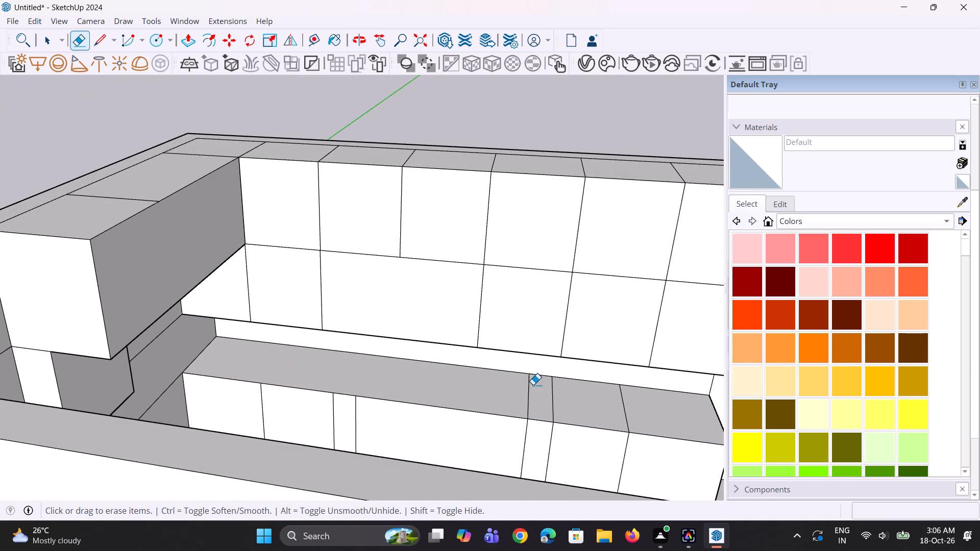
left_click_drag(503, 388, 639, 409)
Switch to Adobe Express Photos to check the kitchen elevation and render reference image, and close it.
scroll(349, 361, "down", 4)
middle_click_drag(348, 374, 382, 421)
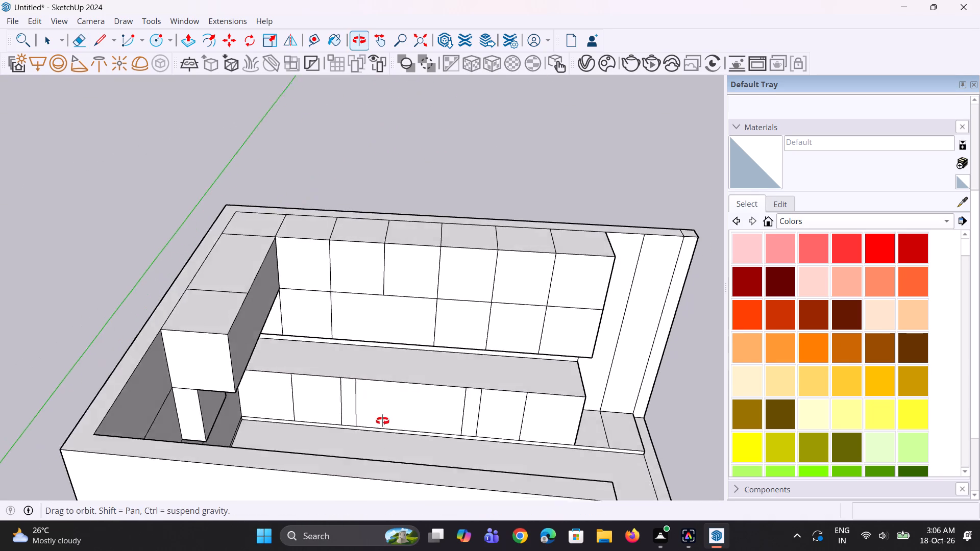
middle_click_drag(382, 421, 383, 421)
scroll(375, 425, "up", 4)
left_click(674, 537)
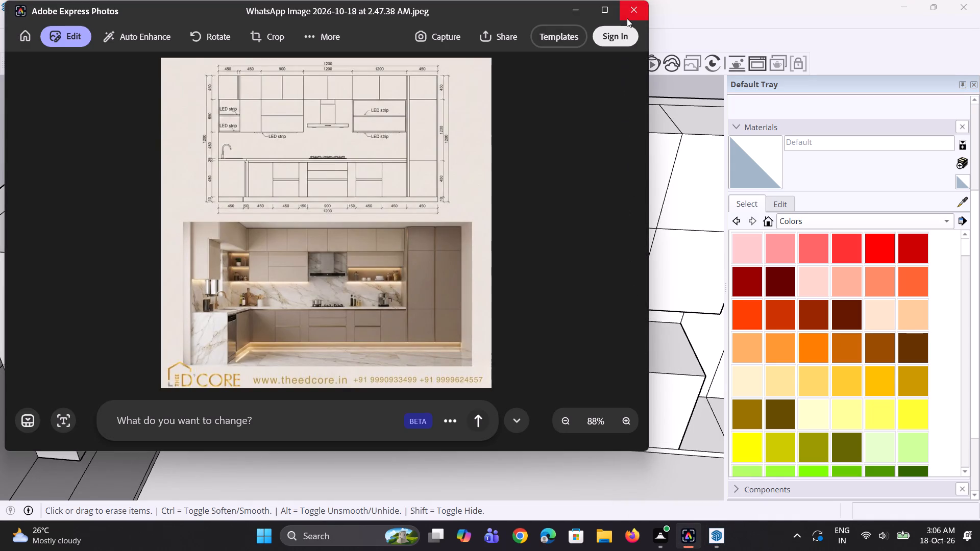
left_click(627, 18)
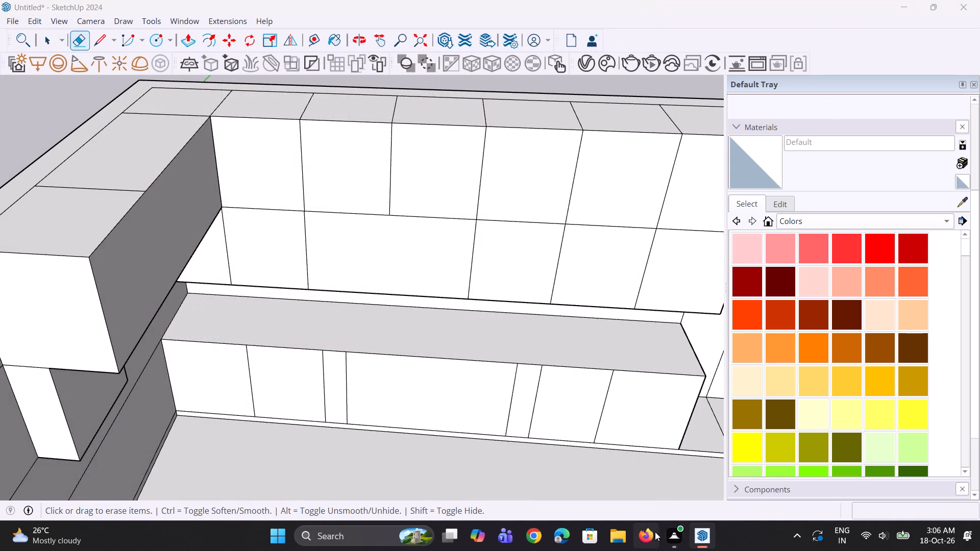
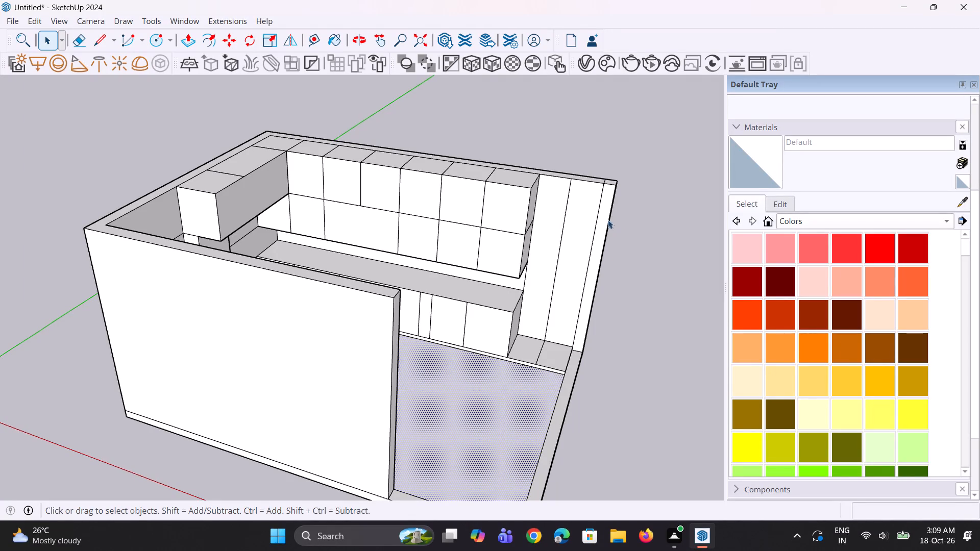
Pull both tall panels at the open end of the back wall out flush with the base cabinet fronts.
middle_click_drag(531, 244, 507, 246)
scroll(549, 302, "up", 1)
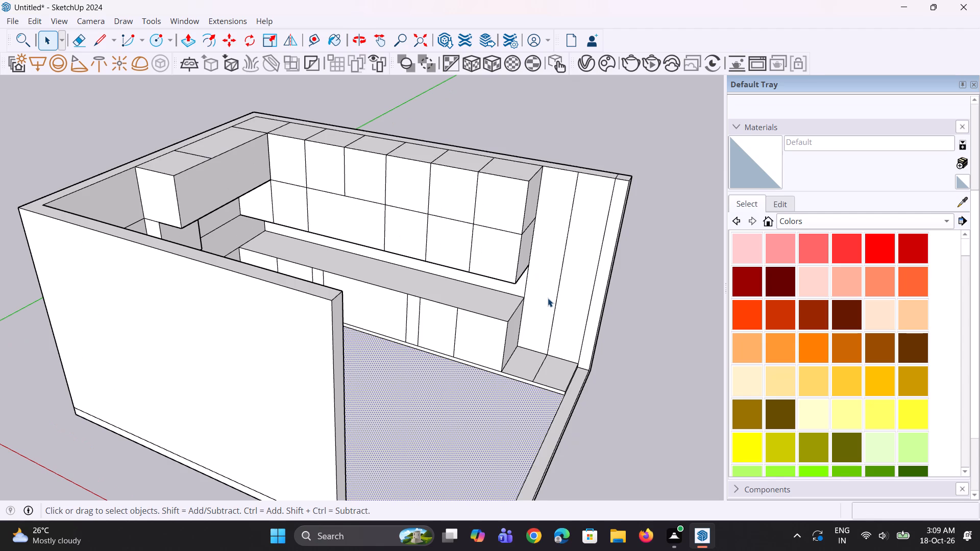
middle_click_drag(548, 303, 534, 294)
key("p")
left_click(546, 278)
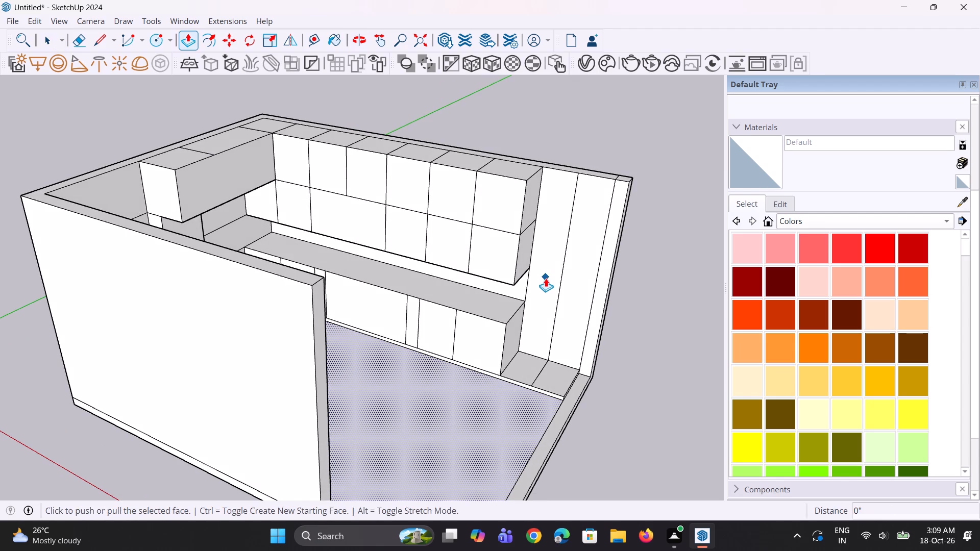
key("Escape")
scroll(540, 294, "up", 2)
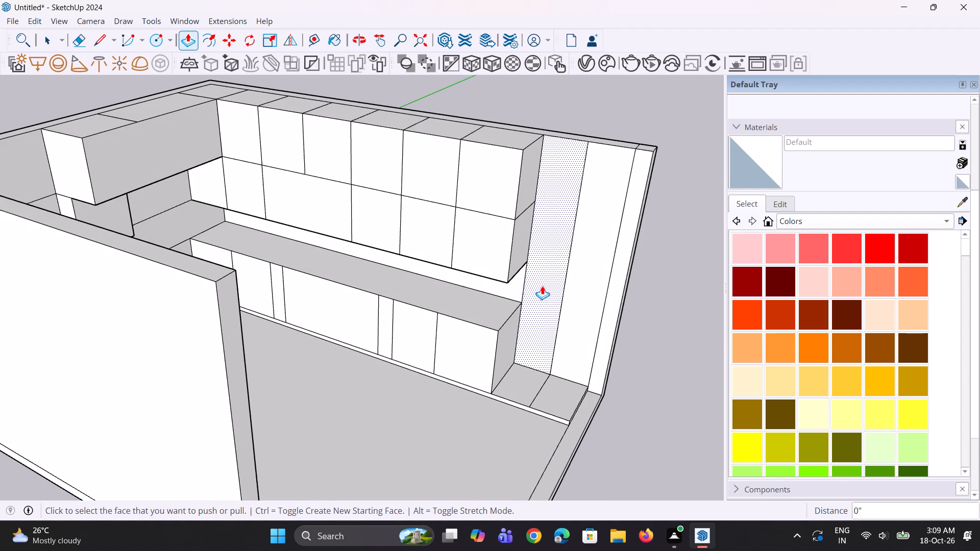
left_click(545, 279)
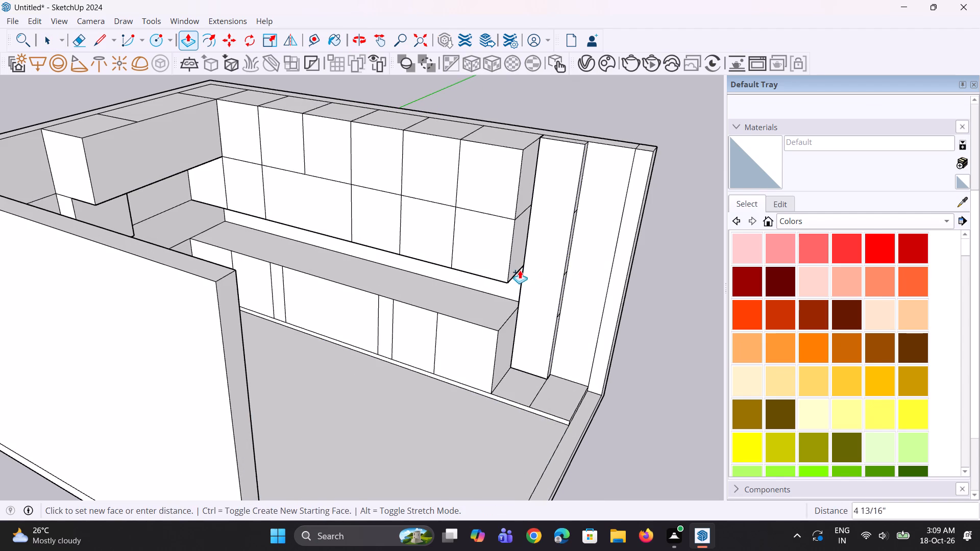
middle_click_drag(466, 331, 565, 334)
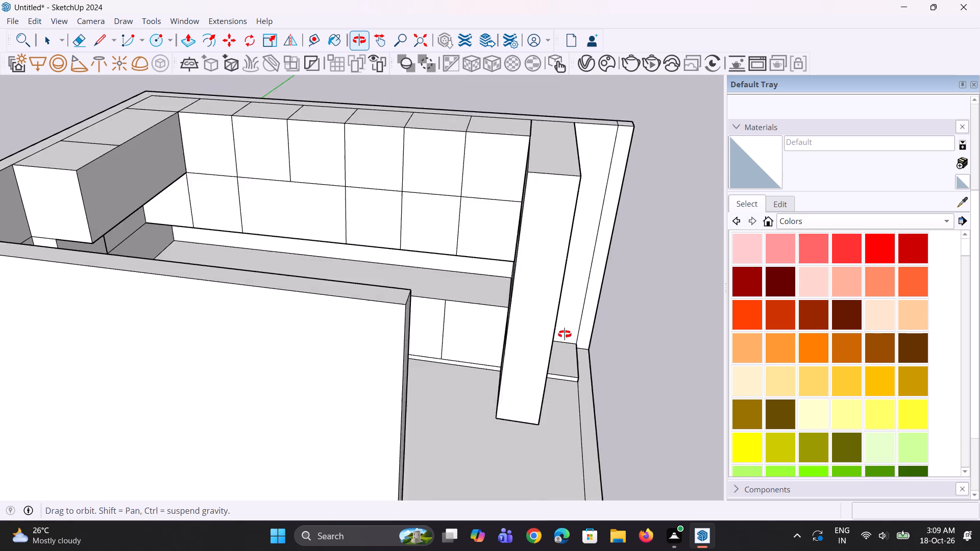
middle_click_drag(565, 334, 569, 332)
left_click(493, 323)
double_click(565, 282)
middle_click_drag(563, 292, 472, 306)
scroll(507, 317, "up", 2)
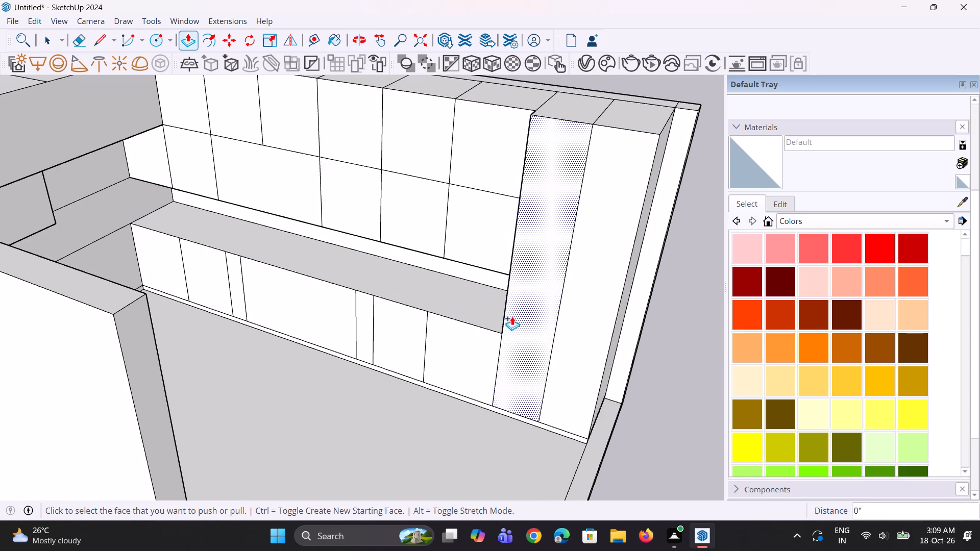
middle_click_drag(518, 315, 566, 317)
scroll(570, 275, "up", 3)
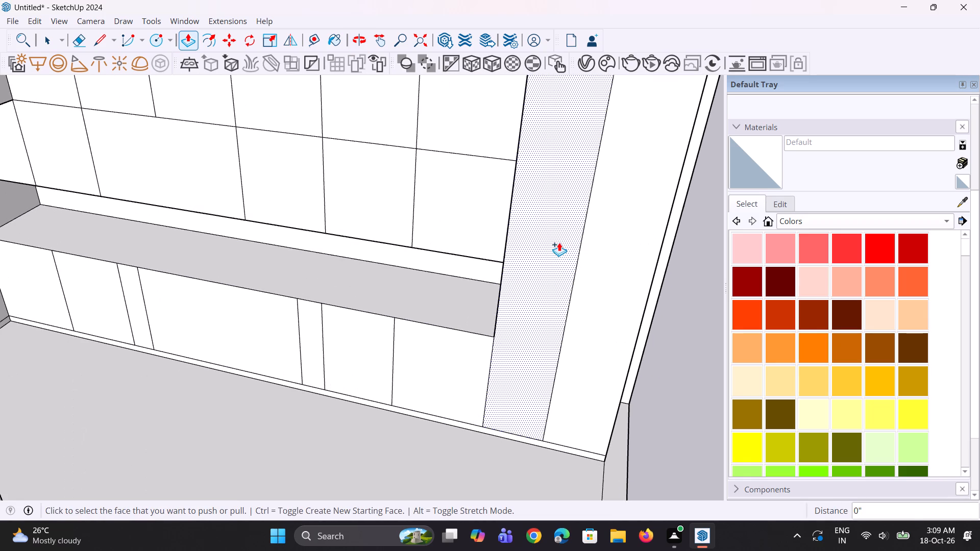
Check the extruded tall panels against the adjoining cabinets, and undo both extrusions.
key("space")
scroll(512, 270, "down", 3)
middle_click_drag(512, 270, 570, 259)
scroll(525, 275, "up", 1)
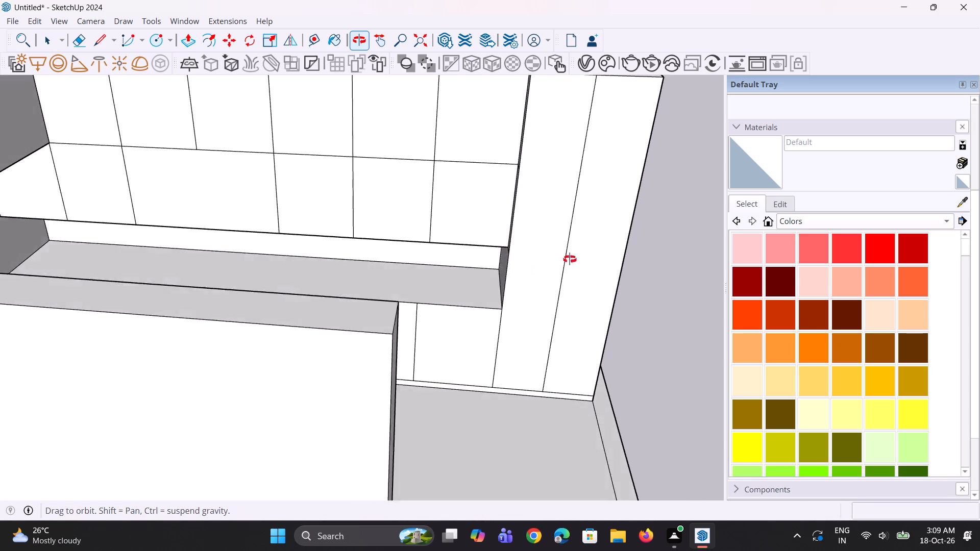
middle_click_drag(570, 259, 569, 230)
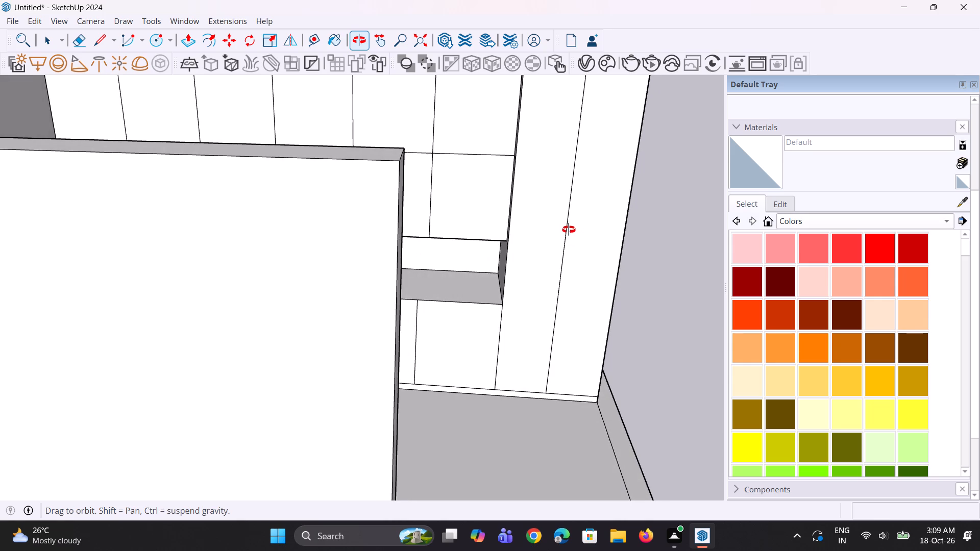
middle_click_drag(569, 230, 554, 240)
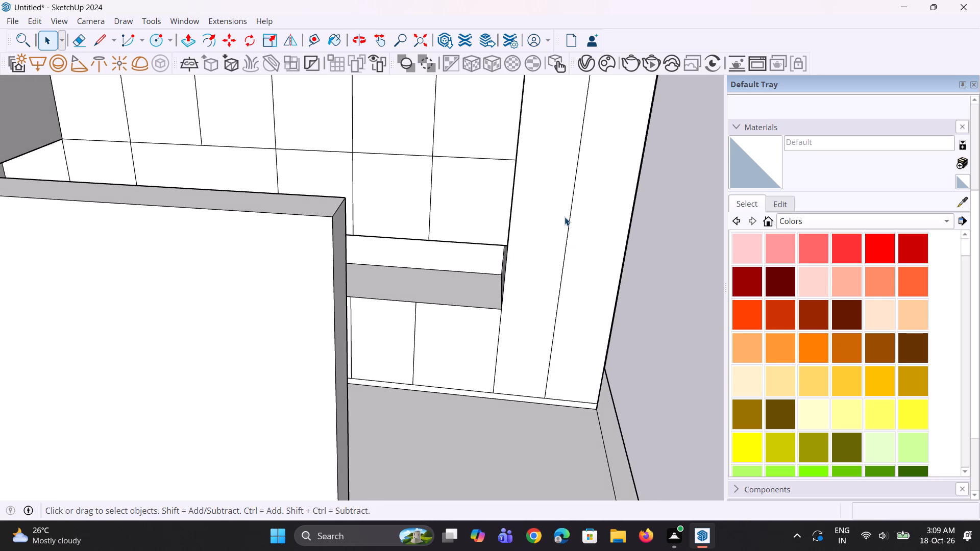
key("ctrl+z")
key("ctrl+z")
Copy the full-height dividing edge between the two tall panels about 1' 5 3/16" toward the cabinets.
scroll(529, 228, "up", 2)
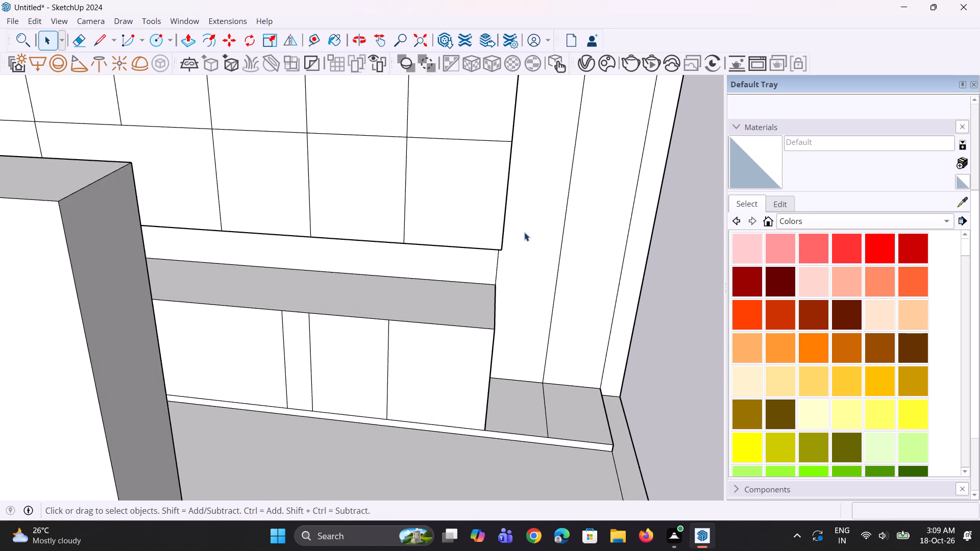
scroll(519, 257, "up", 3)
middle_click_drag(519, 257, 489, 252)
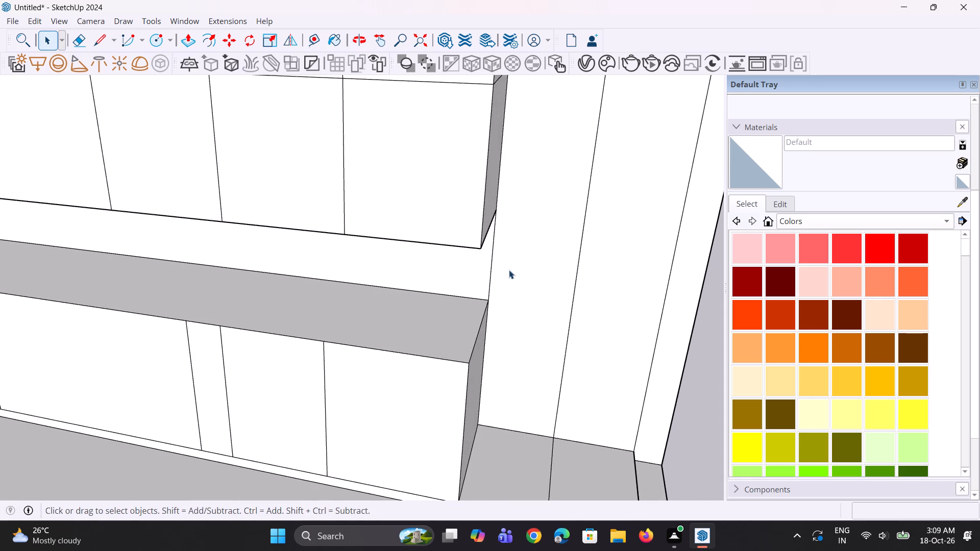
scroll(519, 281, "down", 7)
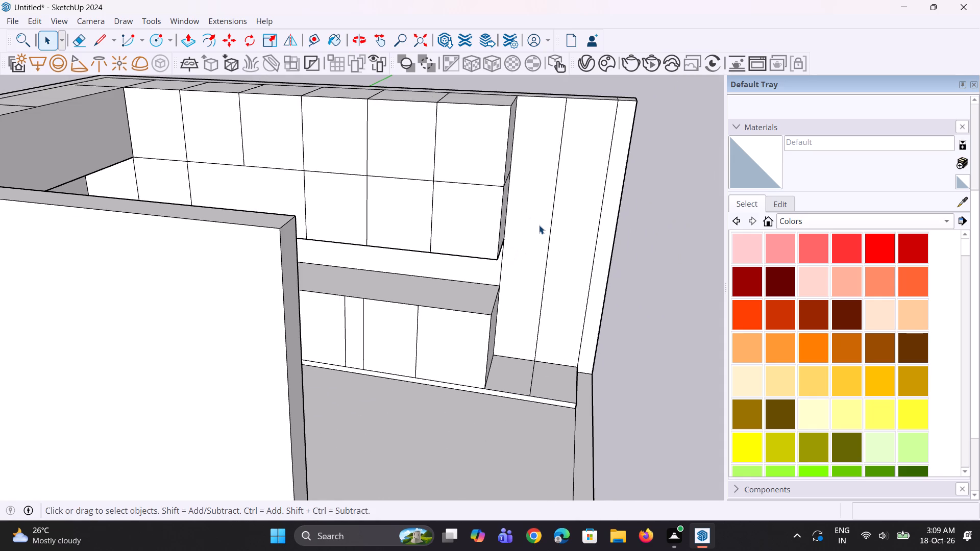
left_click(550, 221)
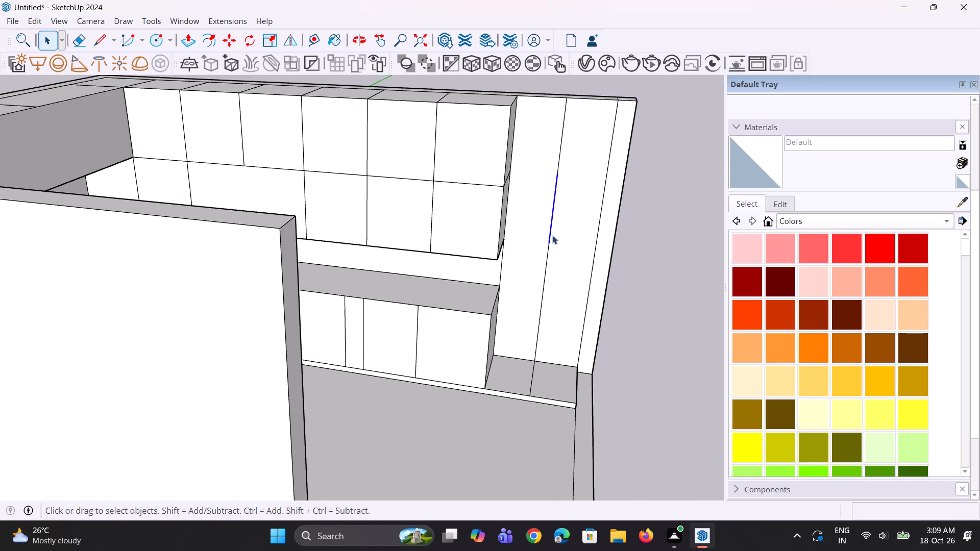
left_click(548, 261, "ctrl")
left_click(541, 305, "ctrl")
left_click(558, 167, "ctrl")
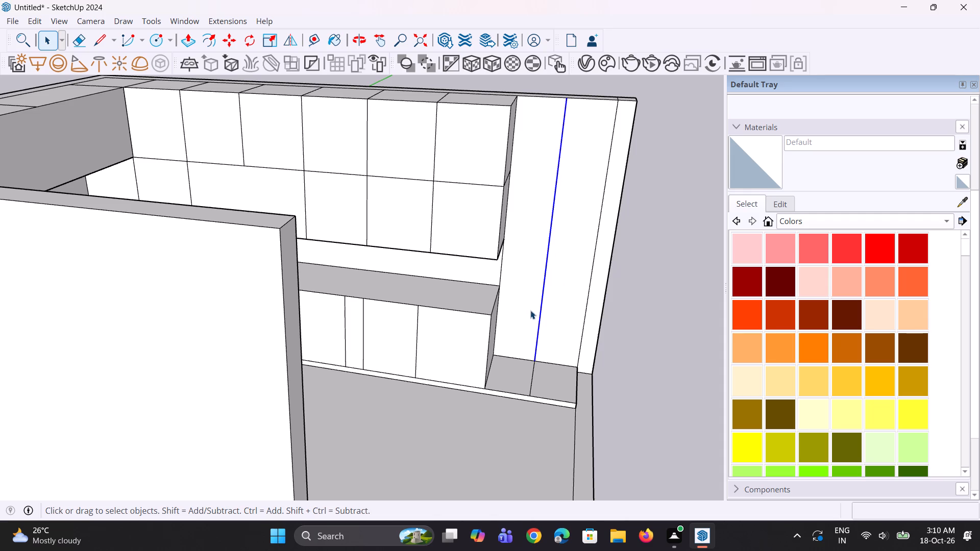
key("m")
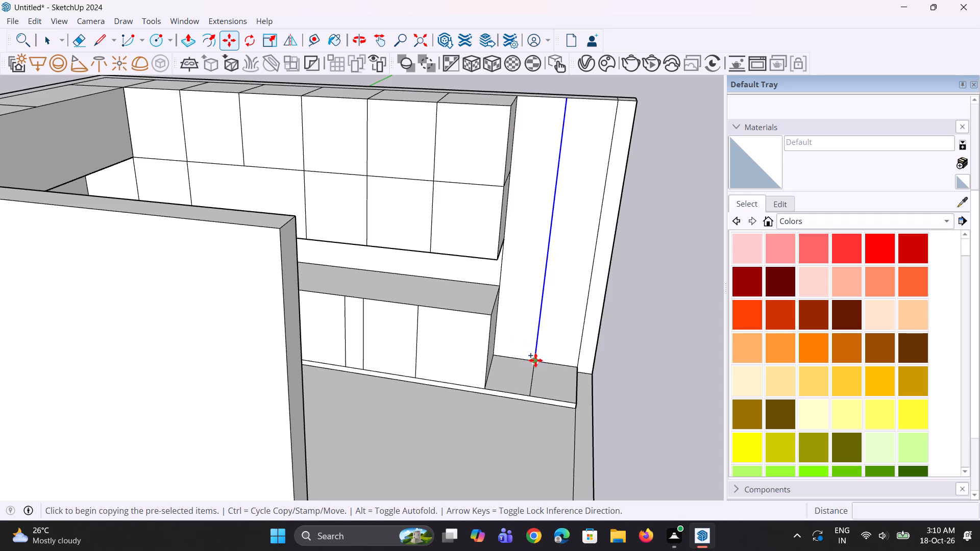
left_click(535, 360)
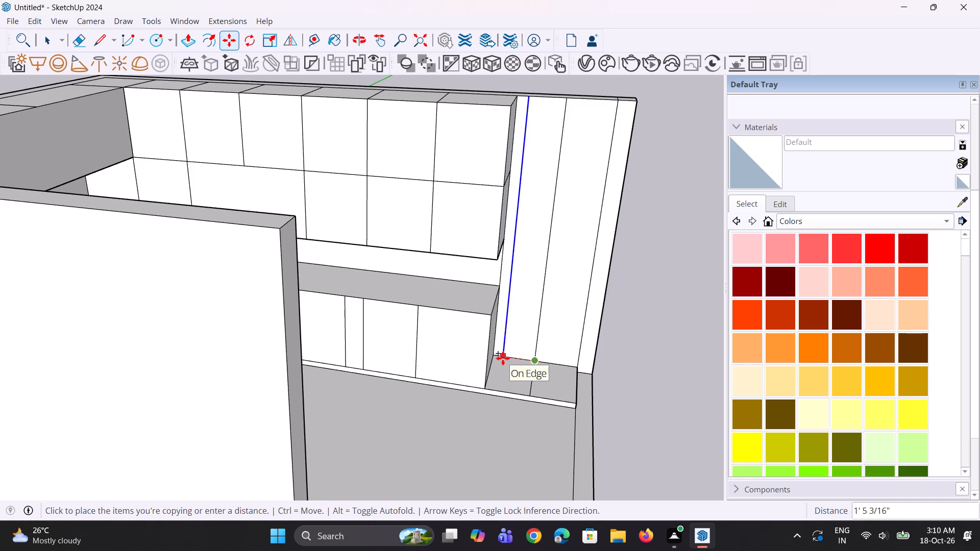
left_click(502, 358)
scroll(551, 355, "up", 2)
key("space")
key("space")
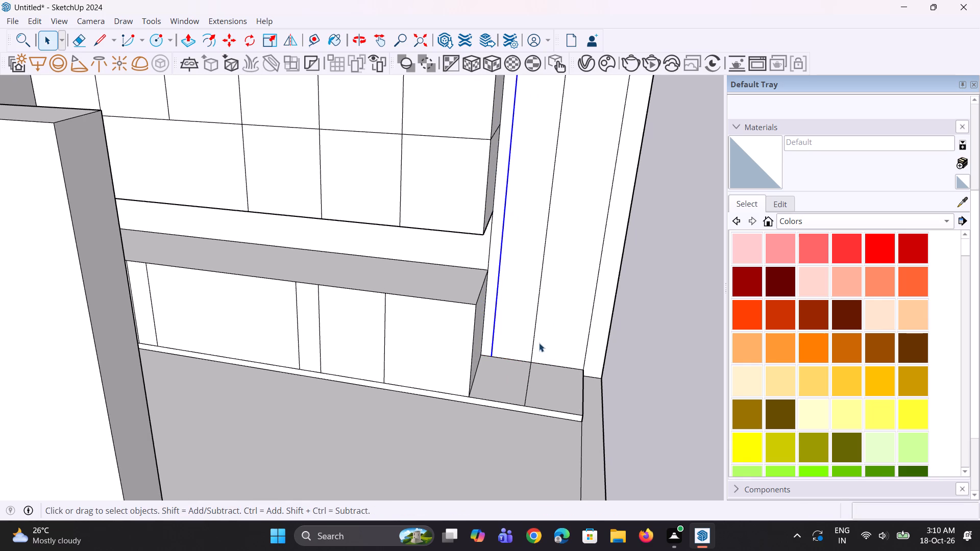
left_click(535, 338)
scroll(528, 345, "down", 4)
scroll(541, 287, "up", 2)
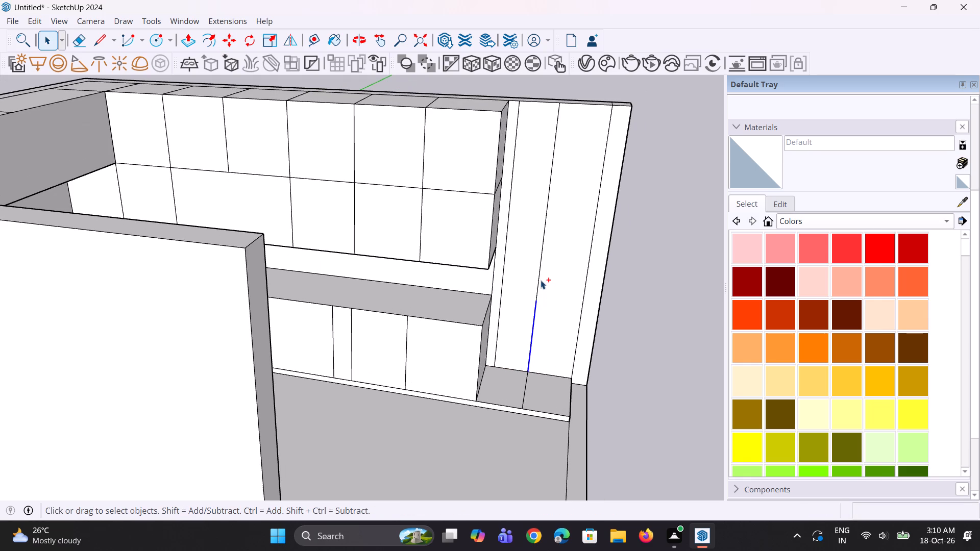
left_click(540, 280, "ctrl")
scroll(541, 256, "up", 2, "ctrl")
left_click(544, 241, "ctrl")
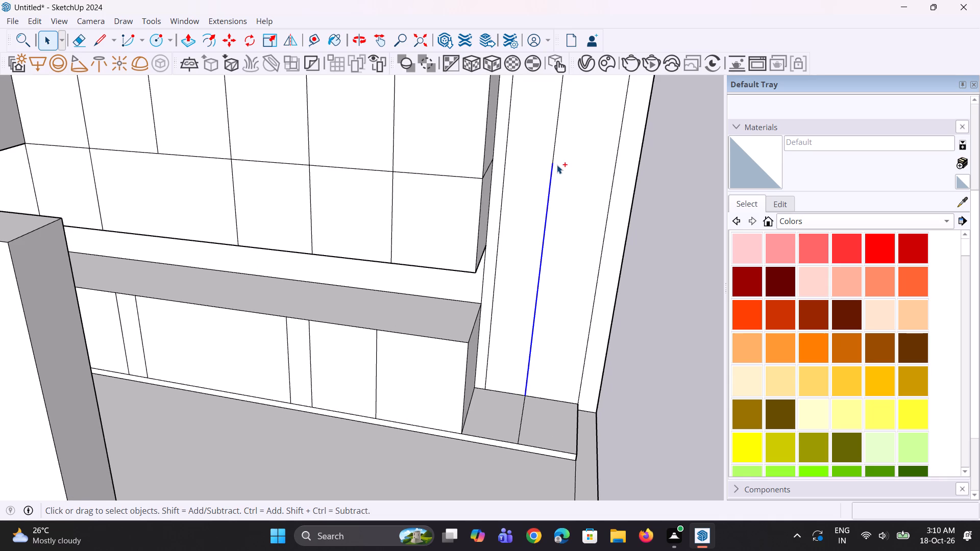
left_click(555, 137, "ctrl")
Erase the short dividing edge across the plinth top in front of the tall panels.
scroll(528, 316, "down", 4)
scroll(528, 334, "up", 5)
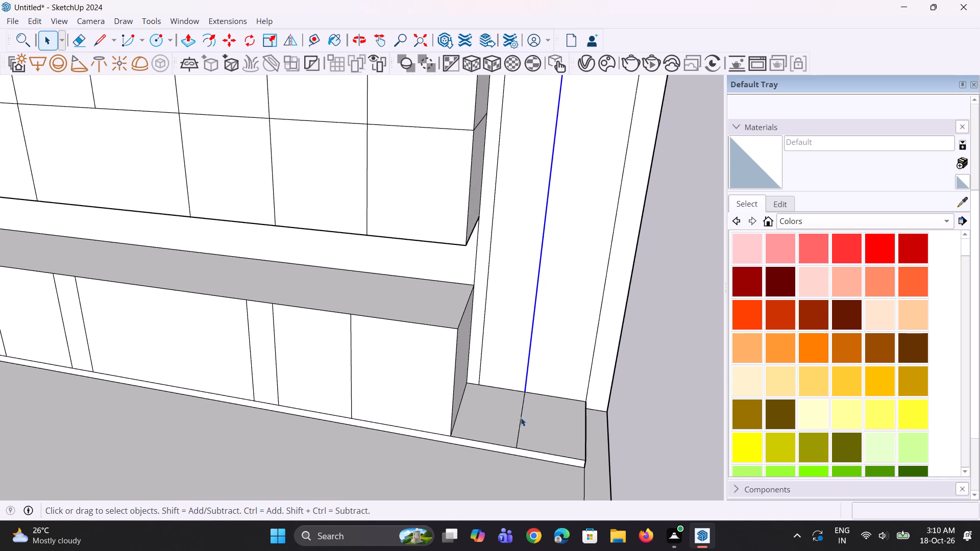
key("e")
left_click(520, 428)
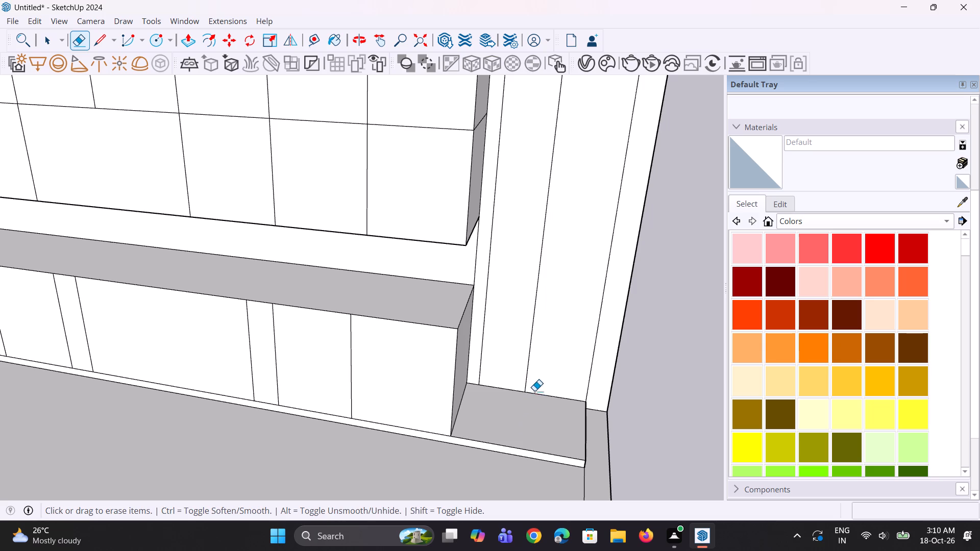
Move the original full-height dividing edge between the tall panels slightly farther away from the cabinets.
key("space")
left_click(529, 365)
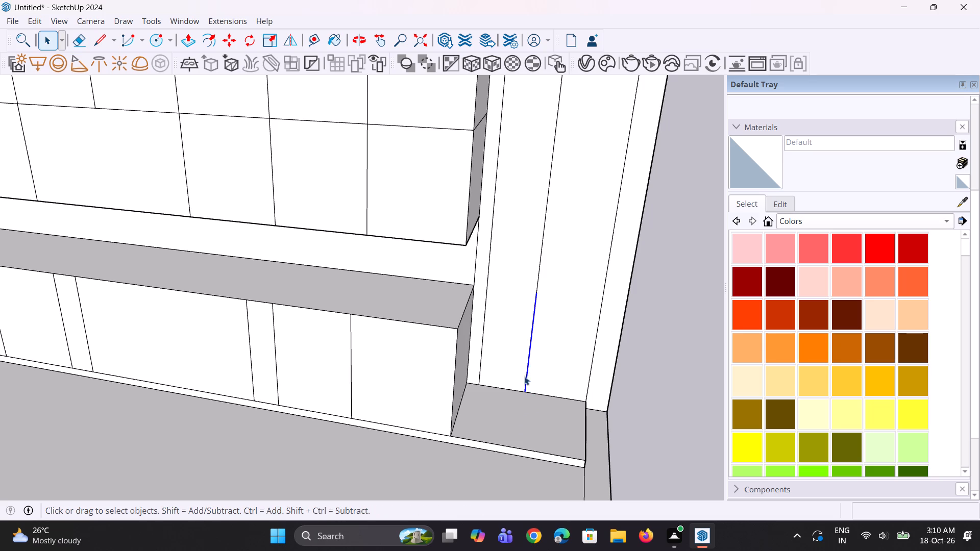
scroll(519, 386, "down", 3)
scroll(541, 300, "up", 2, "ctrl")
left_click(534, 293, "ctrl")
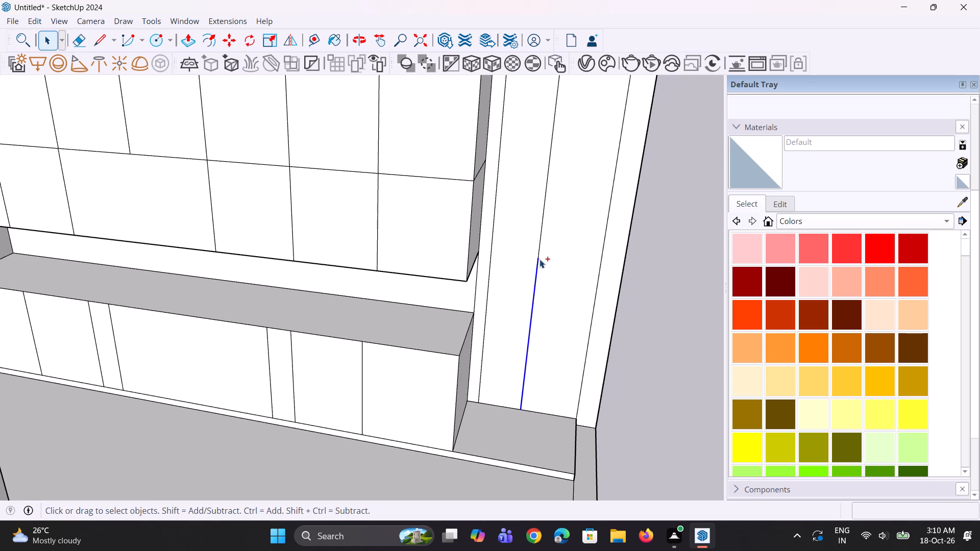
left_click(541, 242, "ctrl")
scroll(526, 352, "down", 5)
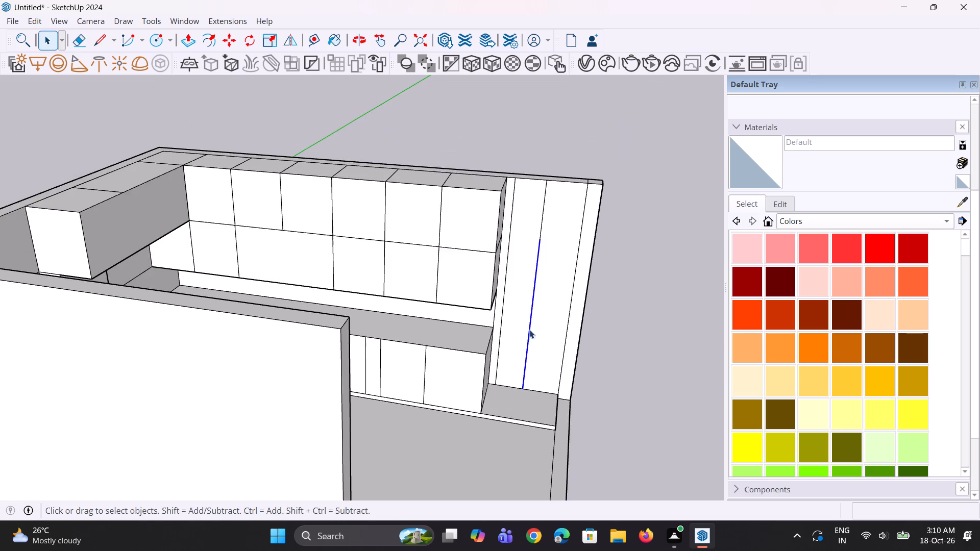
scroll(545, 204, "up", 4)
left_click(543, 222, "ctrl")
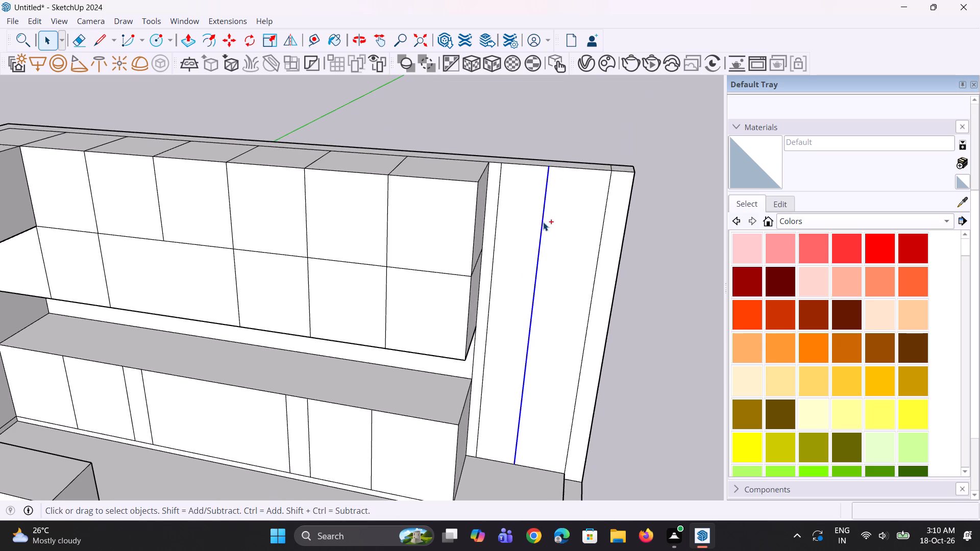
key("m")
scroll(514, 463, "up", 5)
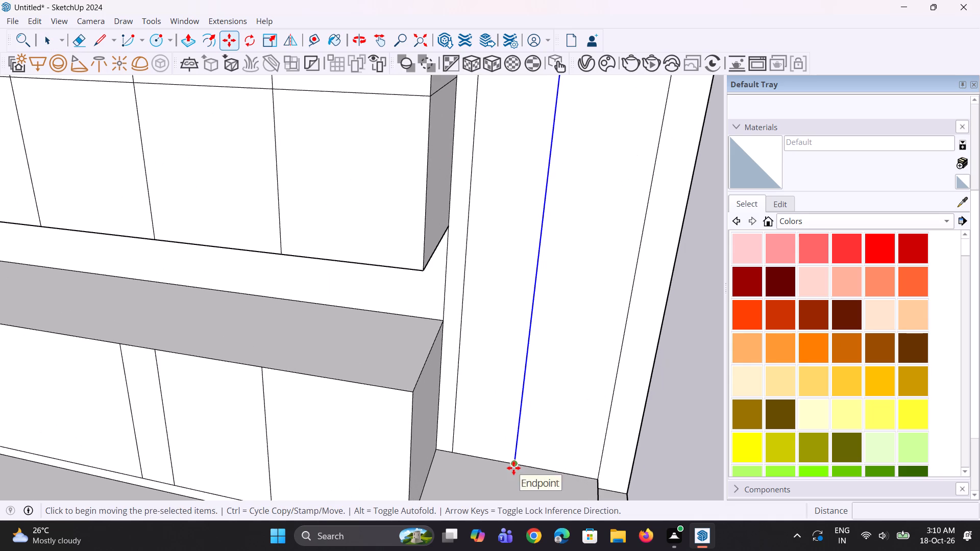
left_click(514, 467)
left_click(524, 466)
scroll(524, 463, "down", 6)
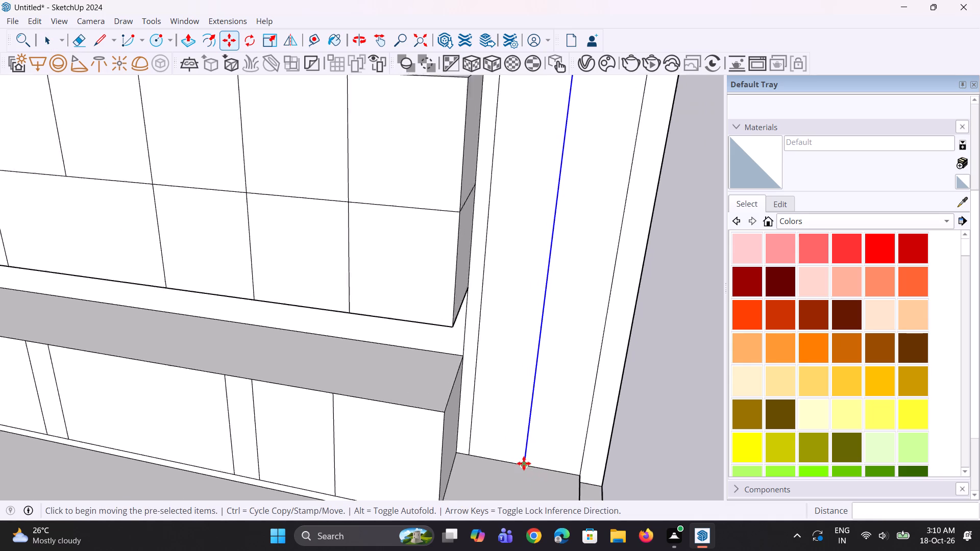
scroll(565, 475, "up", 3)
key("space")
left_click(620, 466)
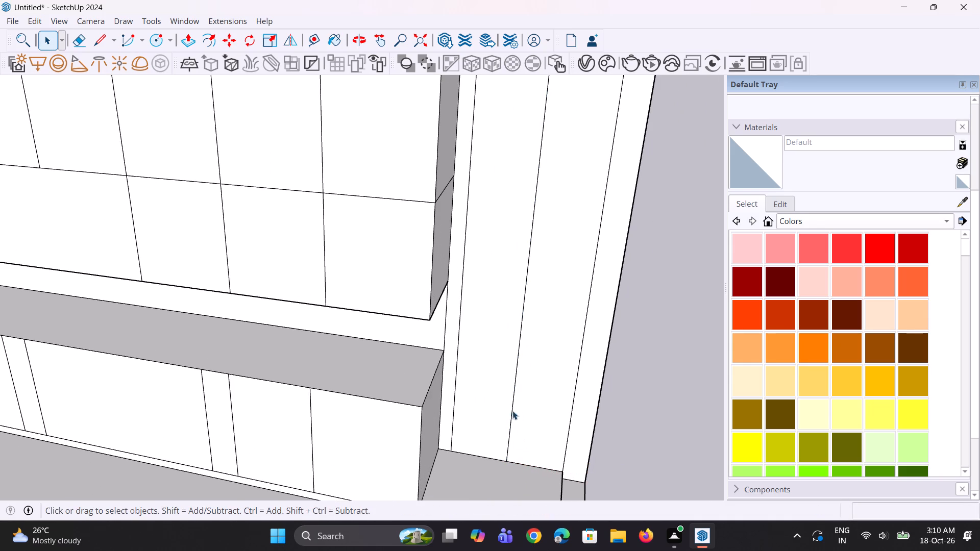
Pull the two wide tall panels out 3', flush with the base cabinet fronts, leaving the narrow strip beside the cabinets recessed.
key("p")
left_click(506, 385)
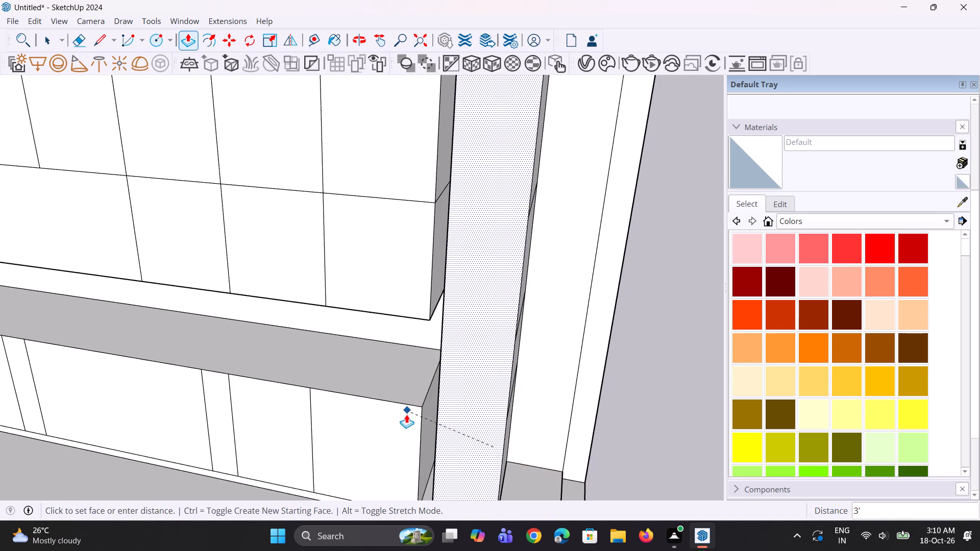
left_click(404, 417)
double_click(549, 419)
middle_click_drag(442, 447, 561, 434)
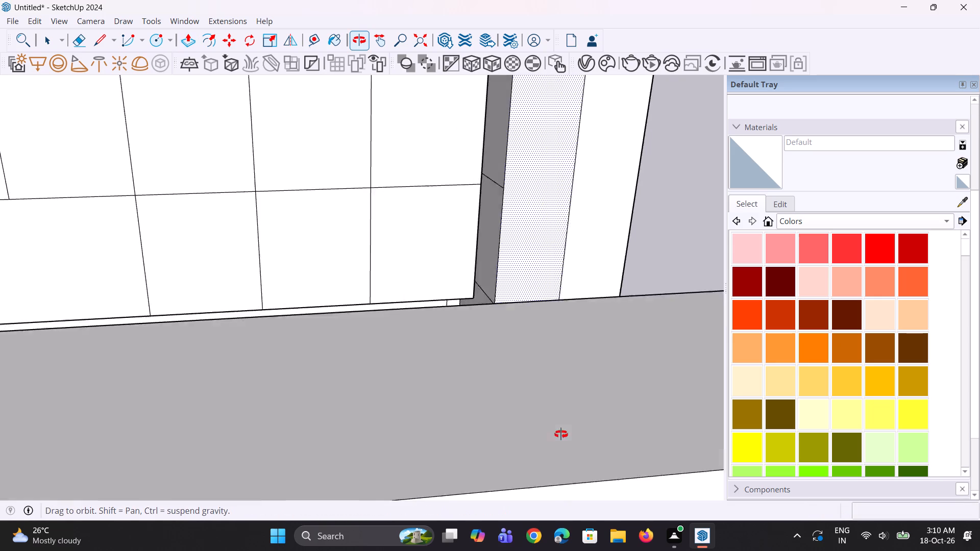
Erase the leftover short slanted edges on the tall unit's side face next to the overhead and base cabinets.
middle_click_drag(561, 434, 484, 486)
scroll(473, 328, "up", 2)
middle_click_drag(472, 327, 516, 345)
scroll(482, 334, "up", 1)
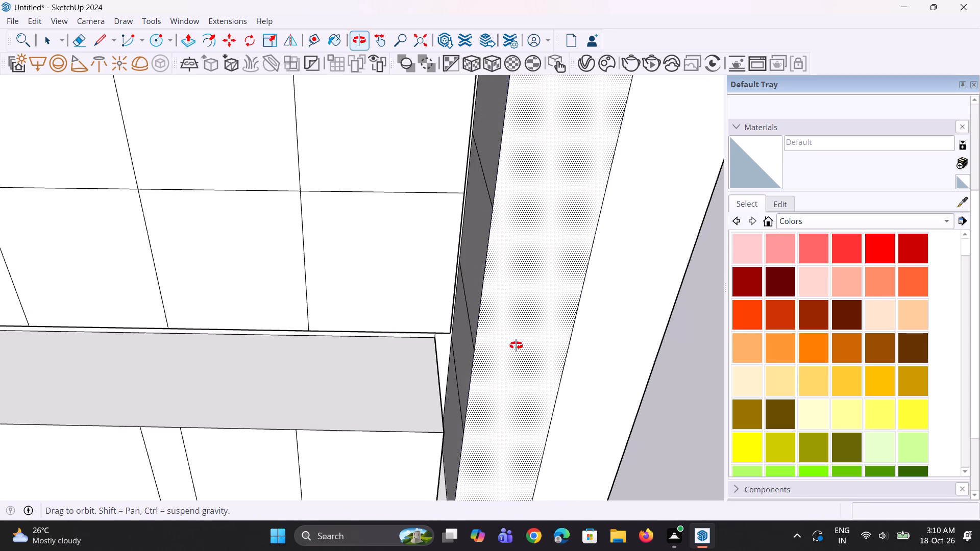
middle_click_drag(516, 345, 516, 345)
scroll(445, 398, "down", 5)
middle_click_drag(461, 357, 464, 337)
scroll(462, 352, "up", 1)
scroll(464, 267, "up", 4)
key("e")
left_click(479, 264)
scroll(464, 342, "up", 2)
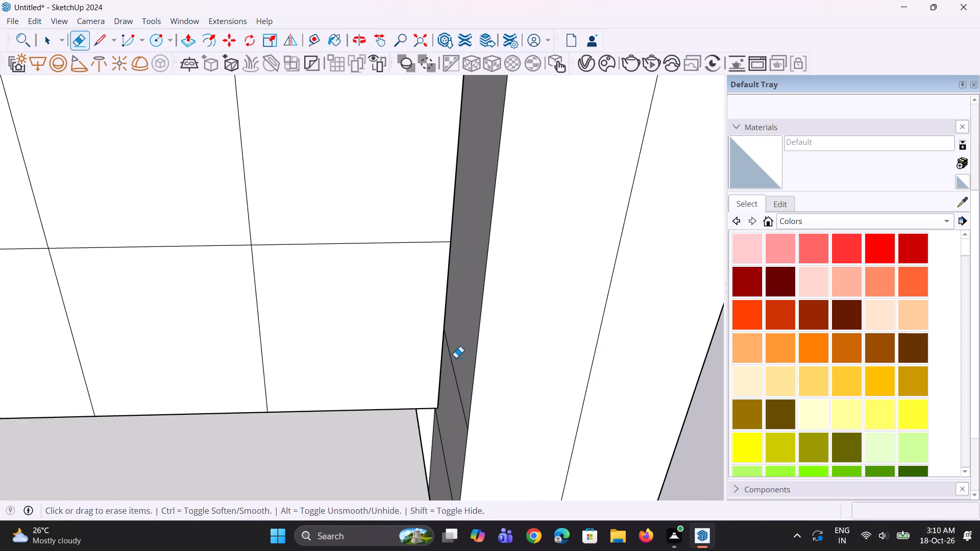
left_click(453, 362)
left_click(438, 437)
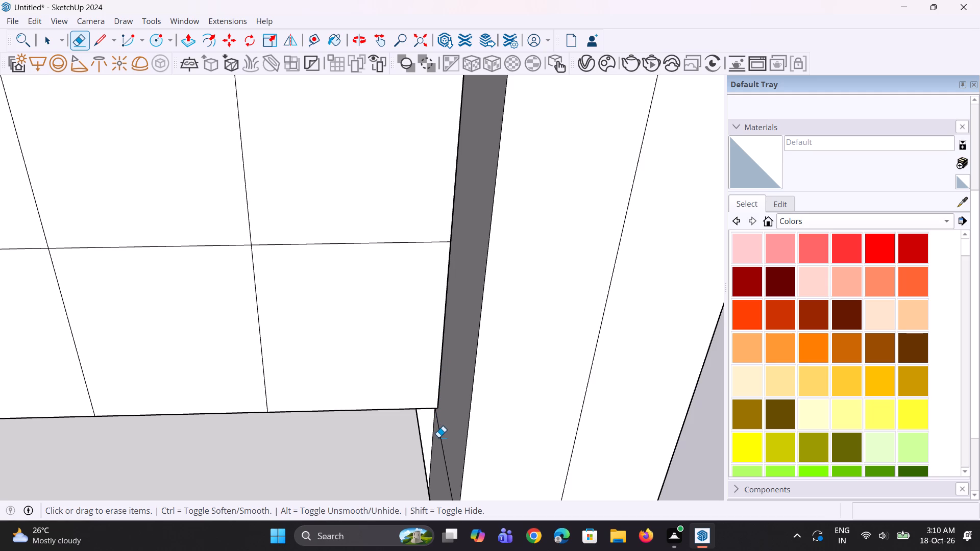
left_click(439, 439)
Pull the tall unit's full-height side face slightly toward the overhead cabinets, narrowing the gap beside them.
scroll(443, 379, "down", 5)
middle_click_drag(454, 412, 428, 412)
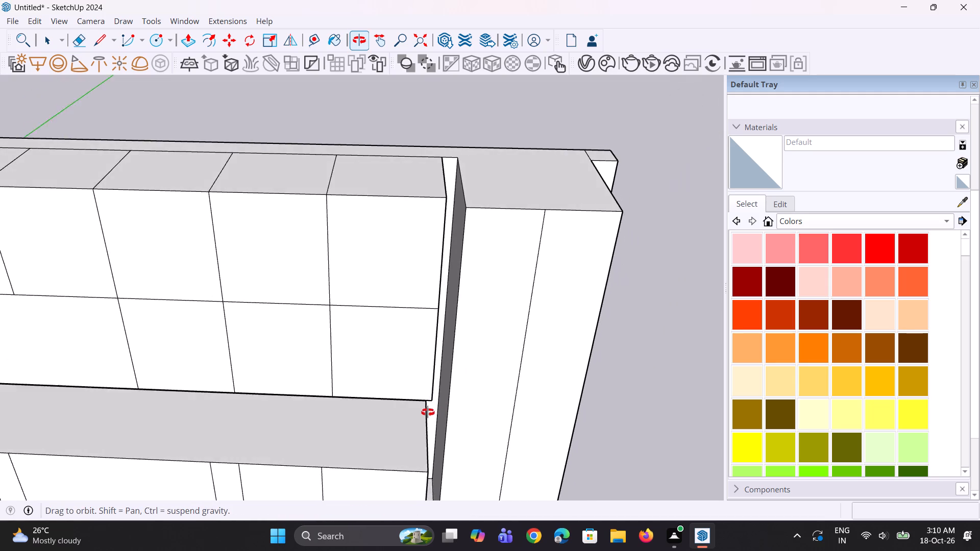
middle_click_drag(428, 412, 430, 409)
scroll(436, 342, "down", 5)
scroll(484, 384, "up", 1)
middle_click_drag(484, 384, 533, 344)
scroll(481, 322, "up", 1)
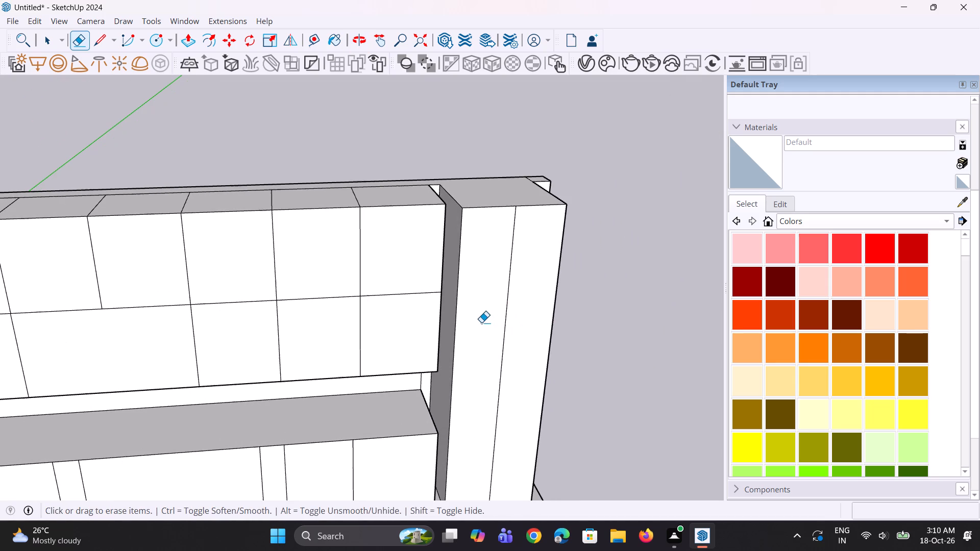
key("p")
left_click(451, 288)
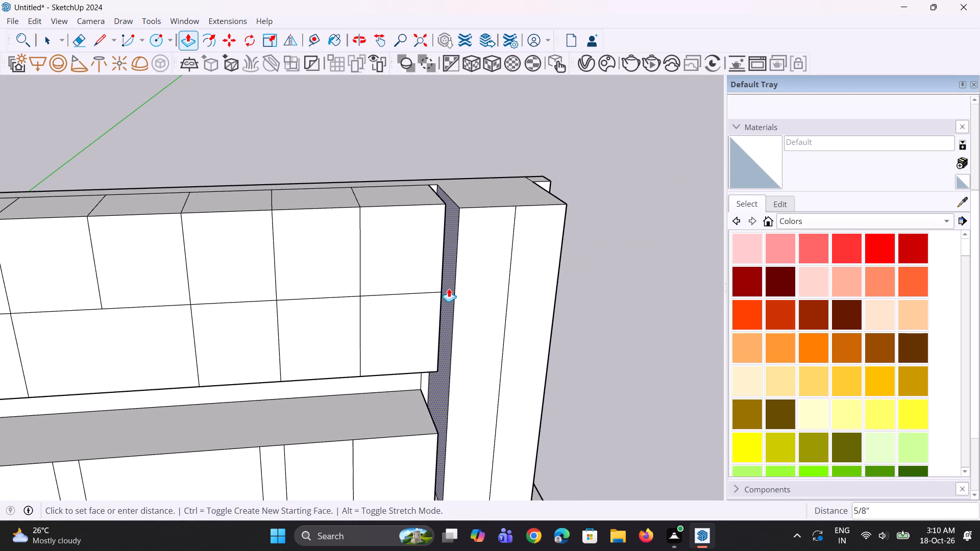
left_click(447, 290)
middle_click_drag(514, 325, 511, 325)
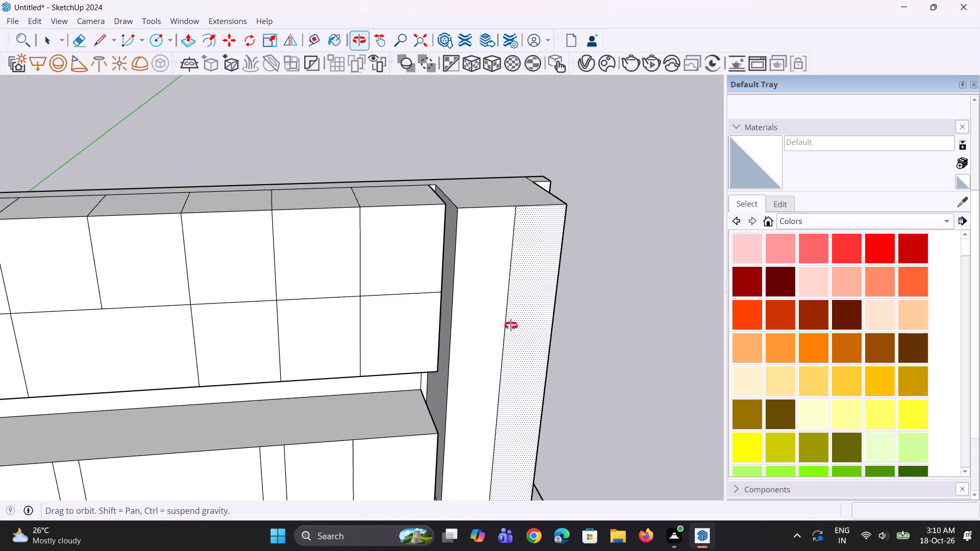
middle_click_drag(511, 325, 450, 292)
key("space")
key("space")
middle_click_drag(540, 321, 461, 295)
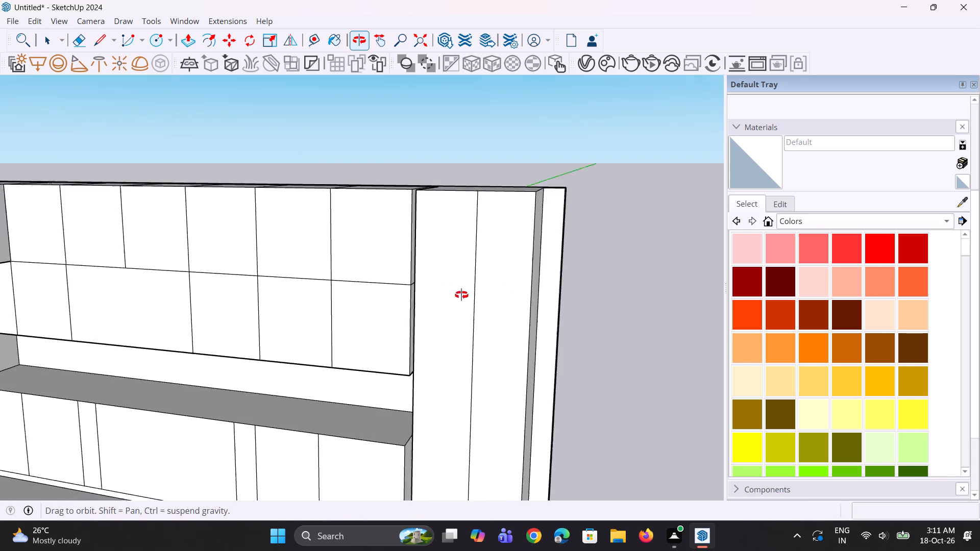
middle_click_drag(461, 295, 459, 295)
left_click(598, 337)
Erase the vertical edge between the two lower overhead panels nearest the tall unit, merging them into one wide panel.
scroll(431, 272, "down", 4)
middle_click_drag(386, 299, 366, 355)
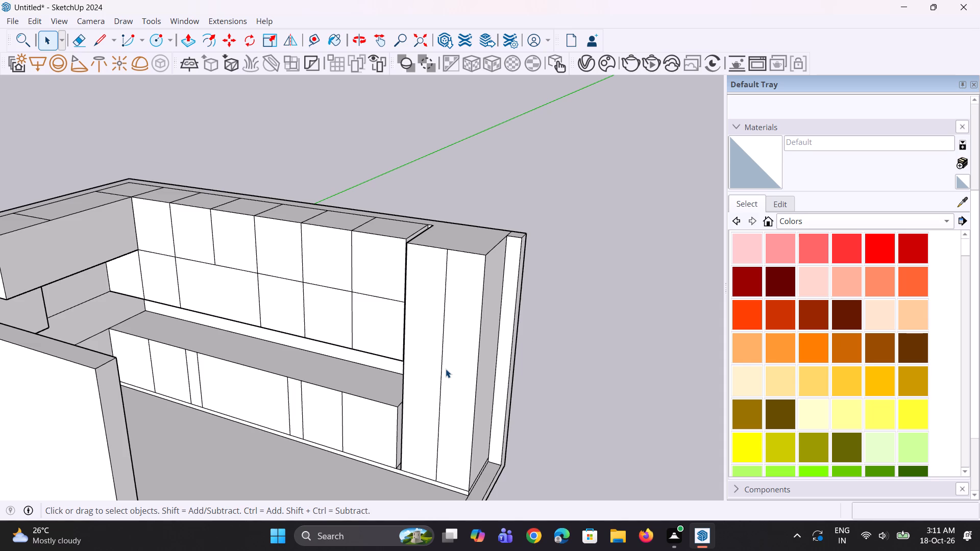
scroll(390, 364, "up", 2)
scroll(359, 294, "up", 3)
middle_click_drag(373, 307, 422, 304)
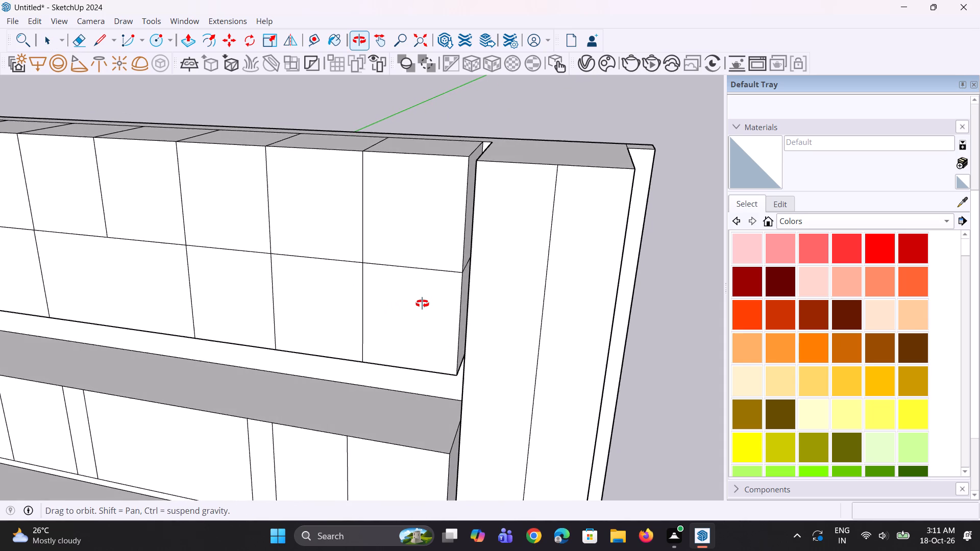
middle_click_drag(422, 304, 425, 304)
key("e")
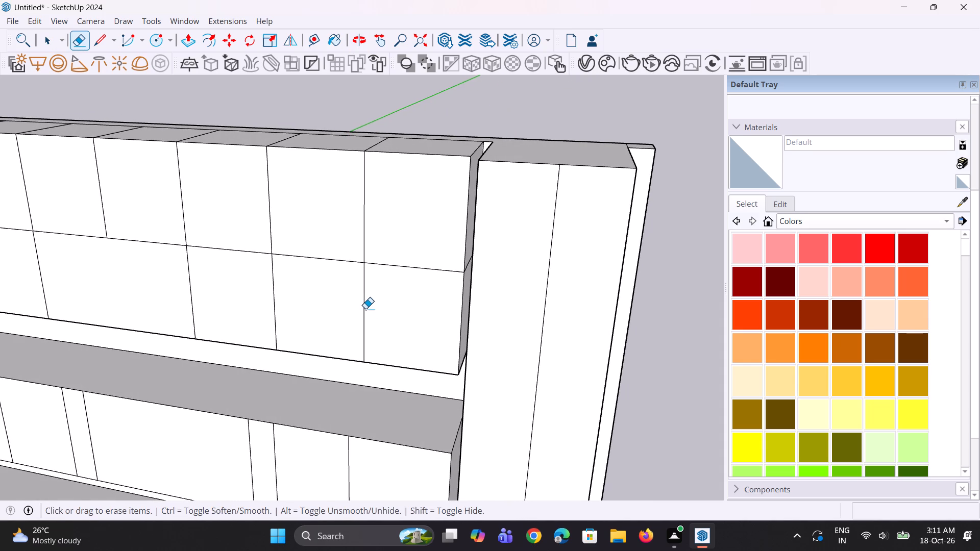
left_click(363, 311)
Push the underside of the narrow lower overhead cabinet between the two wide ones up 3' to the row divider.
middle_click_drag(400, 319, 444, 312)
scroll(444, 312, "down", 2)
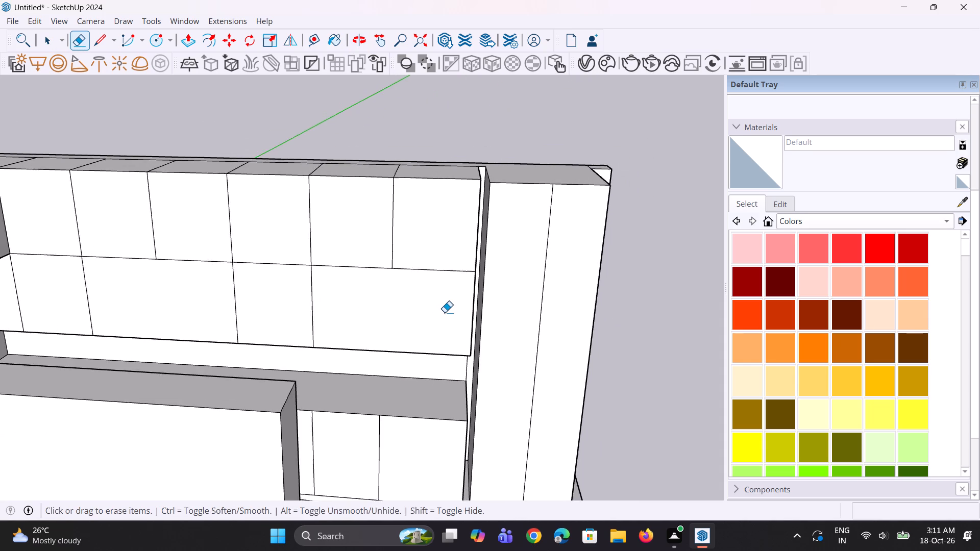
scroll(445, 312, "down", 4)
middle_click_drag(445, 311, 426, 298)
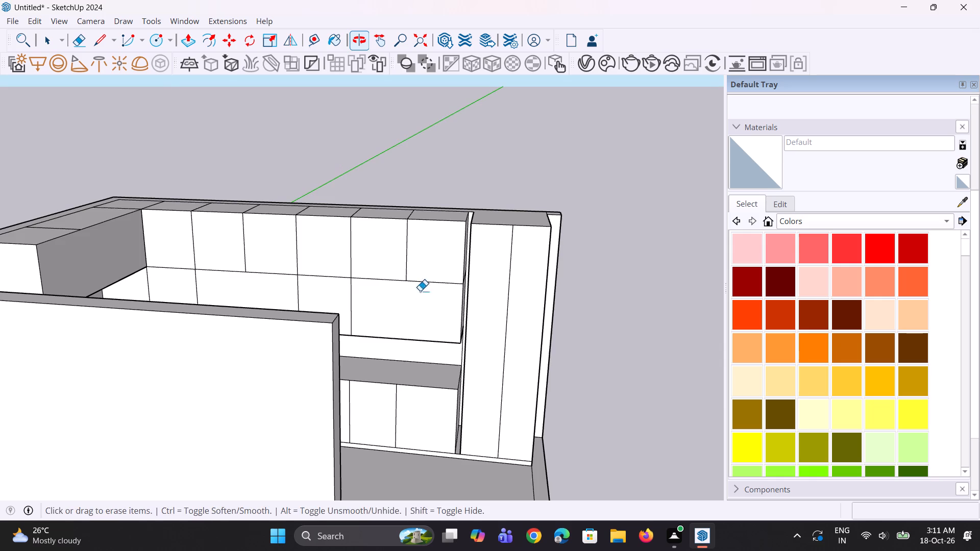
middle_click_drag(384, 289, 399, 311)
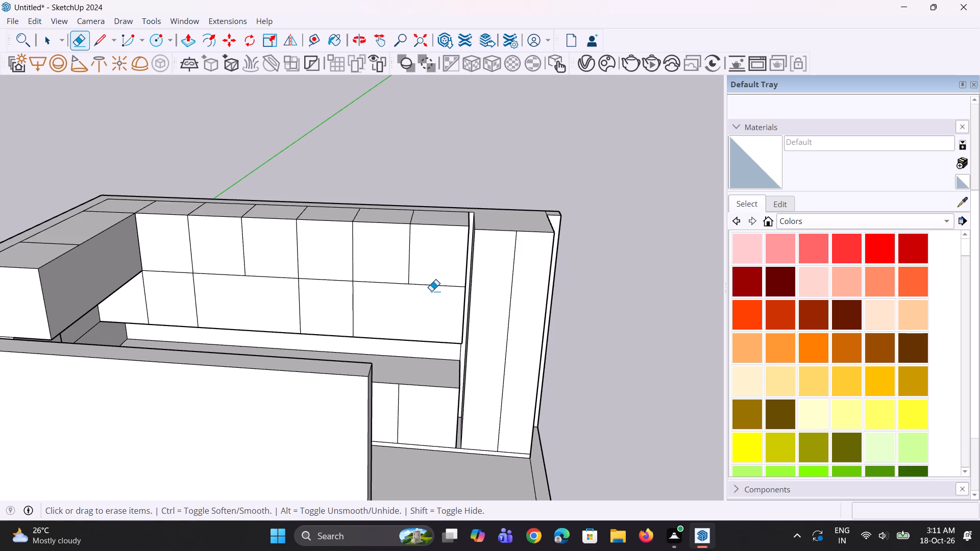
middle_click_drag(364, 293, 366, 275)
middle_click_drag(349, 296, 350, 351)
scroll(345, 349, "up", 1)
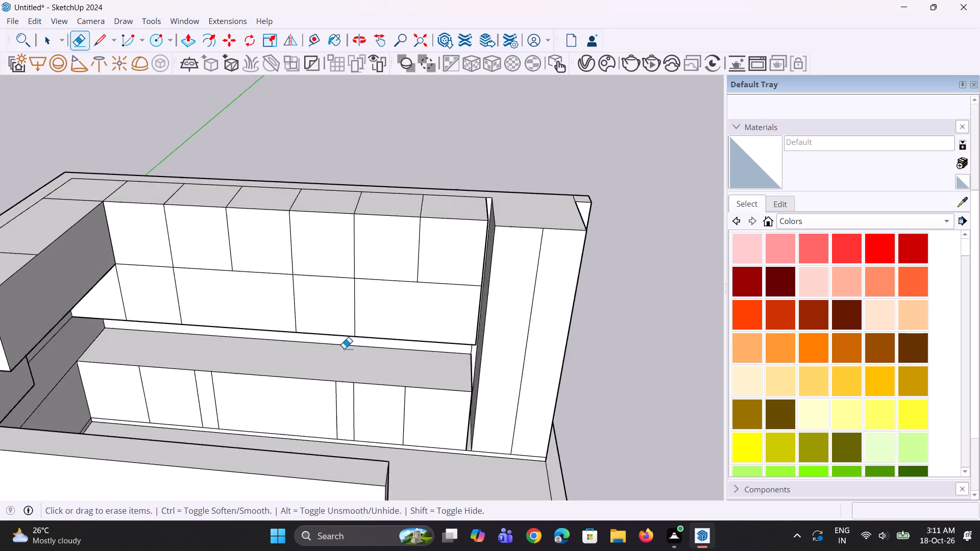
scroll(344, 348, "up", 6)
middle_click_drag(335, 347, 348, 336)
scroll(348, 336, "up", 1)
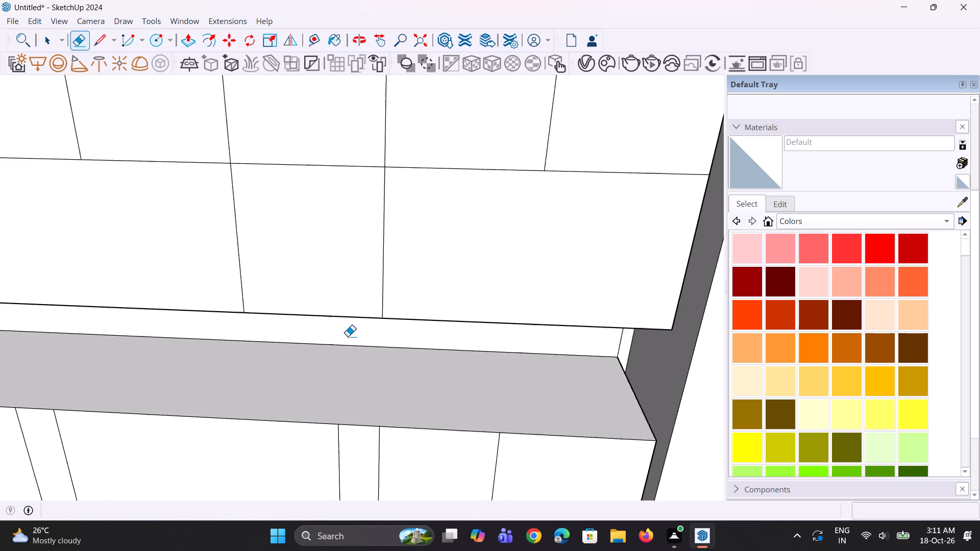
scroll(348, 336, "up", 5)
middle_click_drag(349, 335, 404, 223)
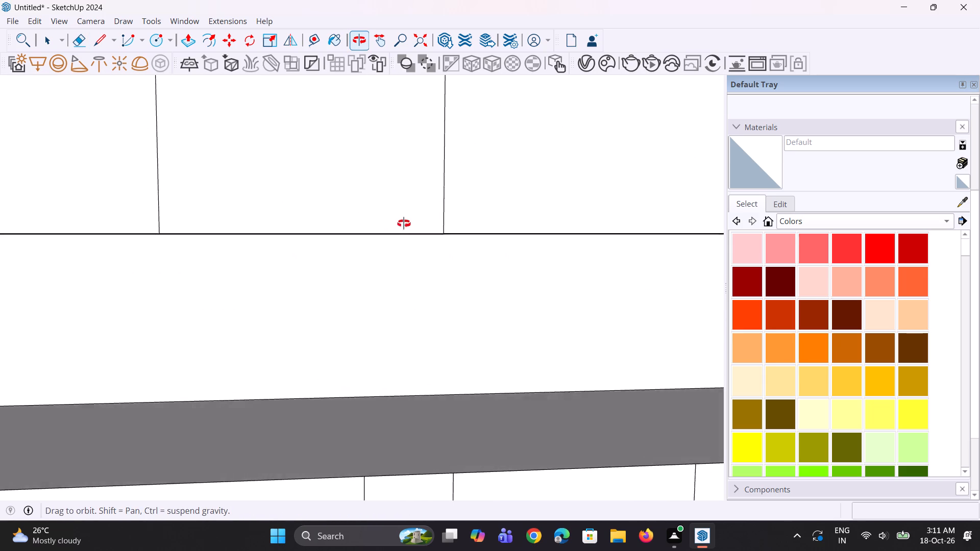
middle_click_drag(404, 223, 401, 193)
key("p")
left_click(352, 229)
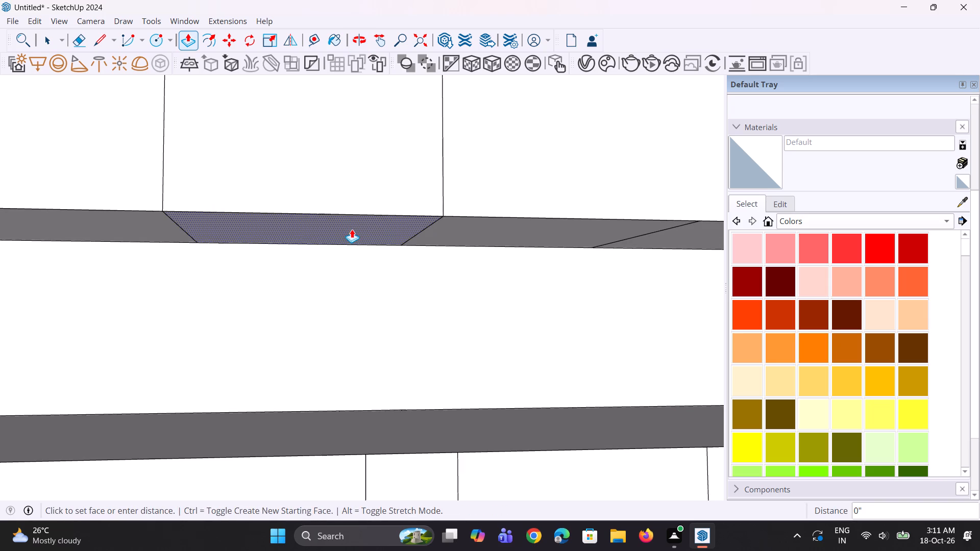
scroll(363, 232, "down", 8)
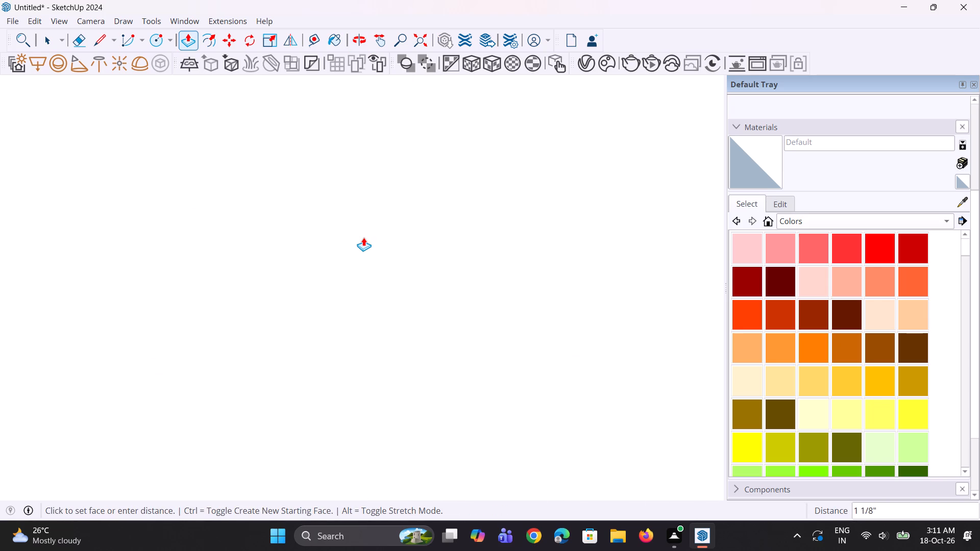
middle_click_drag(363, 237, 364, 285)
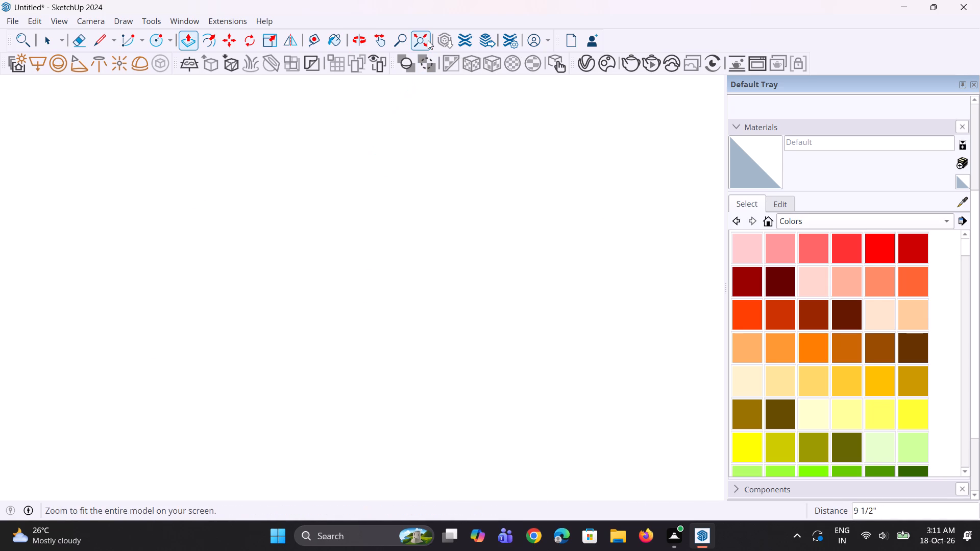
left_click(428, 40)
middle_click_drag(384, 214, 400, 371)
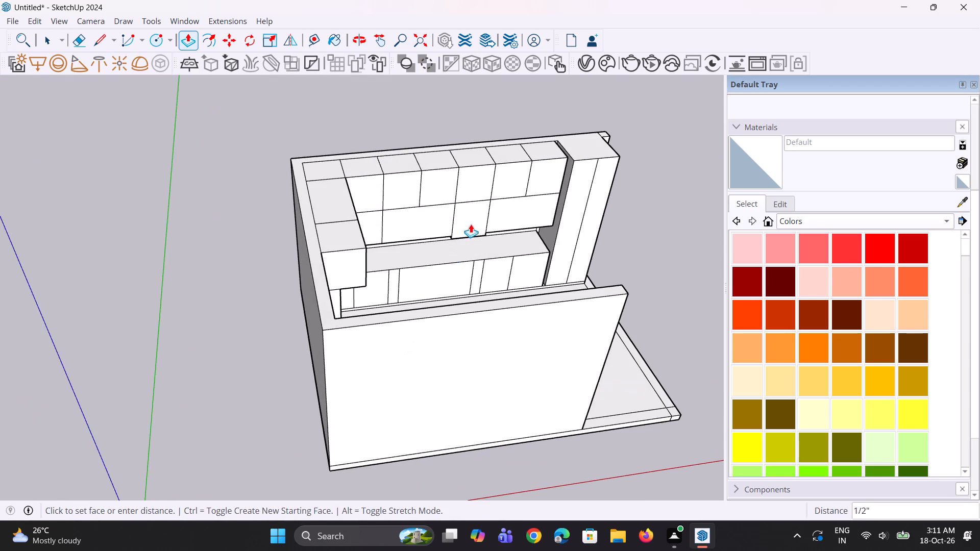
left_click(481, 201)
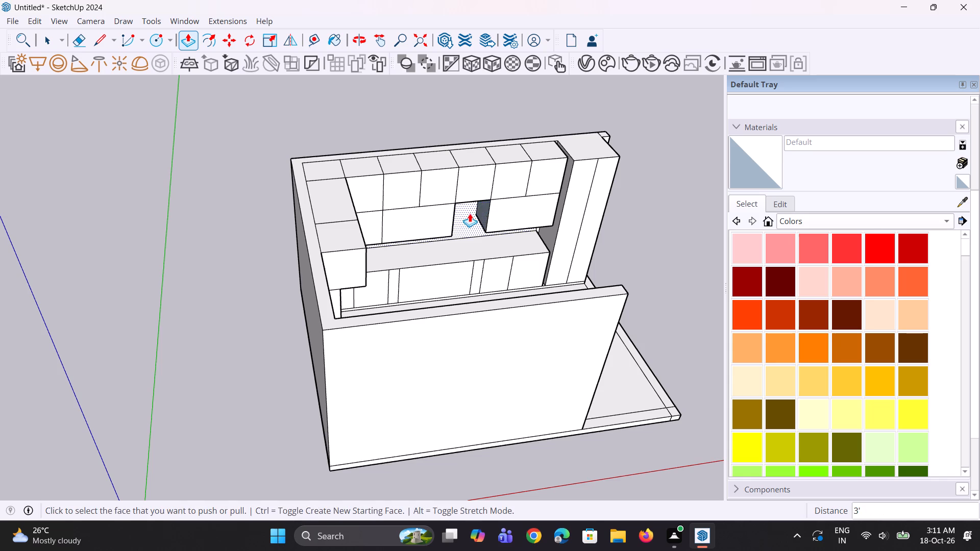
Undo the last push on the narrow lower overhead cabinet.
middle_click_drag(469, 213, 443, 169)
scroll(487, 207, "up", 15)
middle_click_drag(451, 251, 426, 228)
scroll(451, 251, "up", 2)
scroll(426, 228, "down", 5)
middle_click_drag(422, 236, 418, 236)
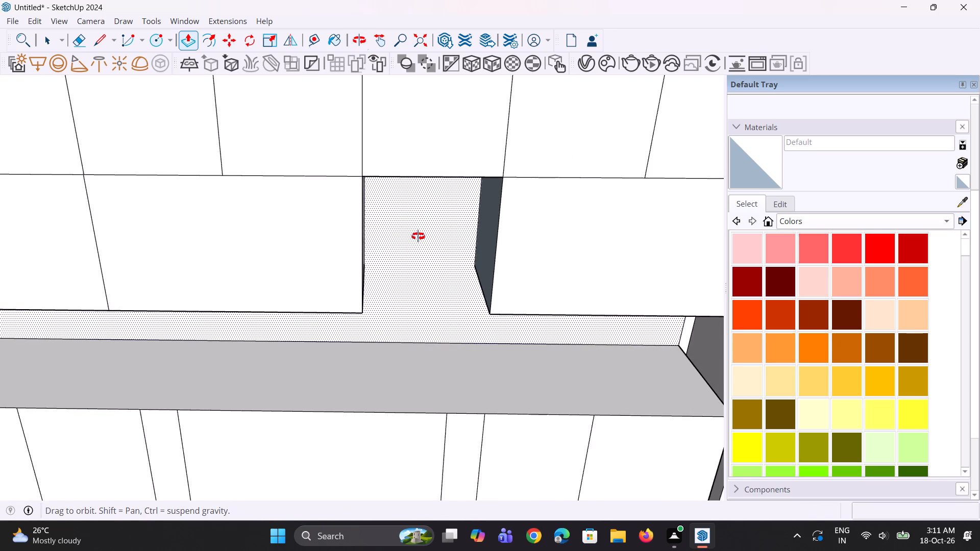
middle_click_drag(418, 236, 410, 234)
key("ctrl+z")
Push the narrow lower overhead cabinet's underside up 3' to the row divider, leaving an opening between the two wide cabinets.
middle_click_drag(414, 290, 426, 277)
scroll(414, 290, "up", 1)
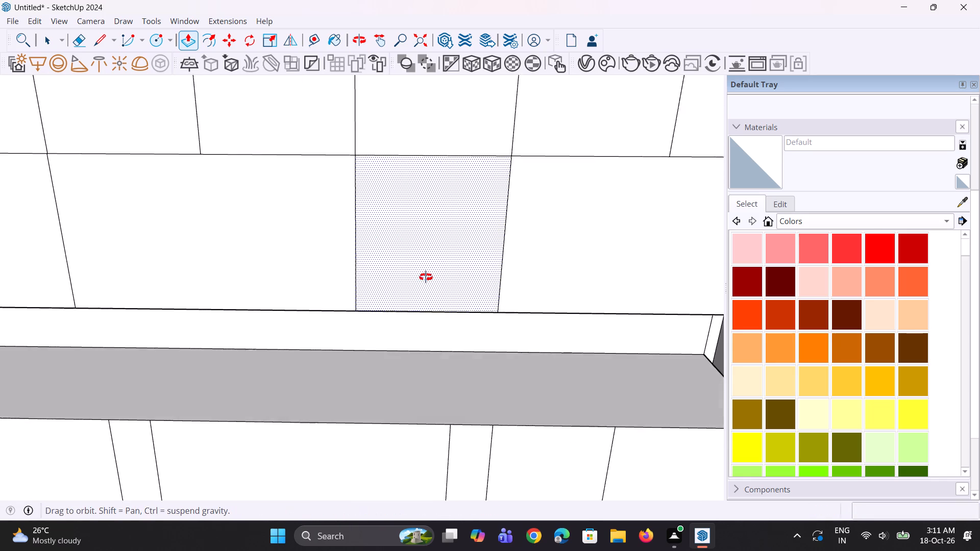
middle_click_drag(426, 277, 529, 156)
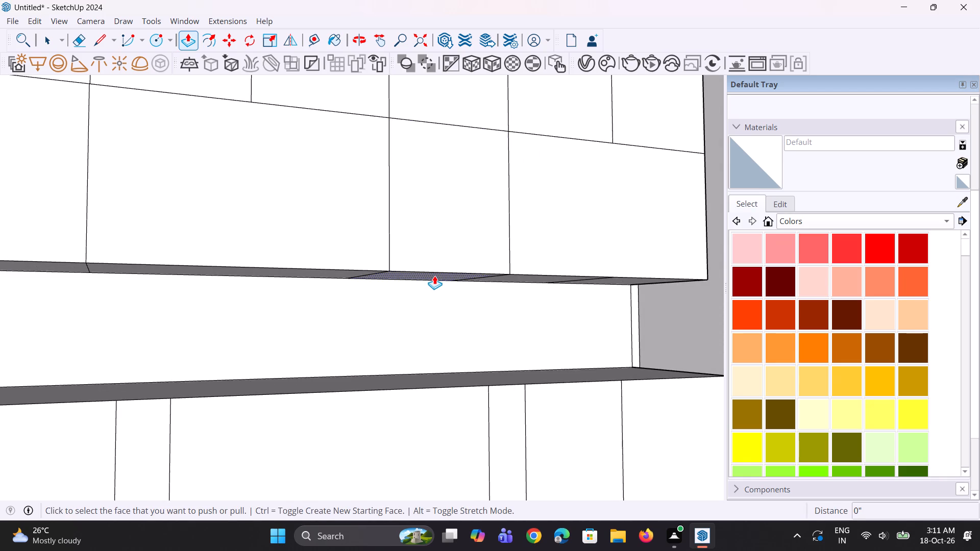
left_click(434, 275)
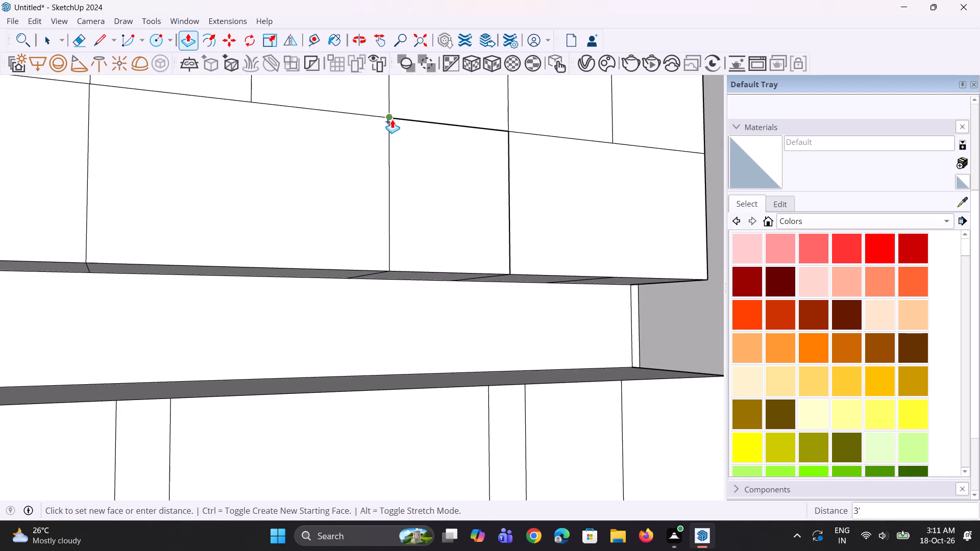
left_click(392, 119)
left_click(430, 277)
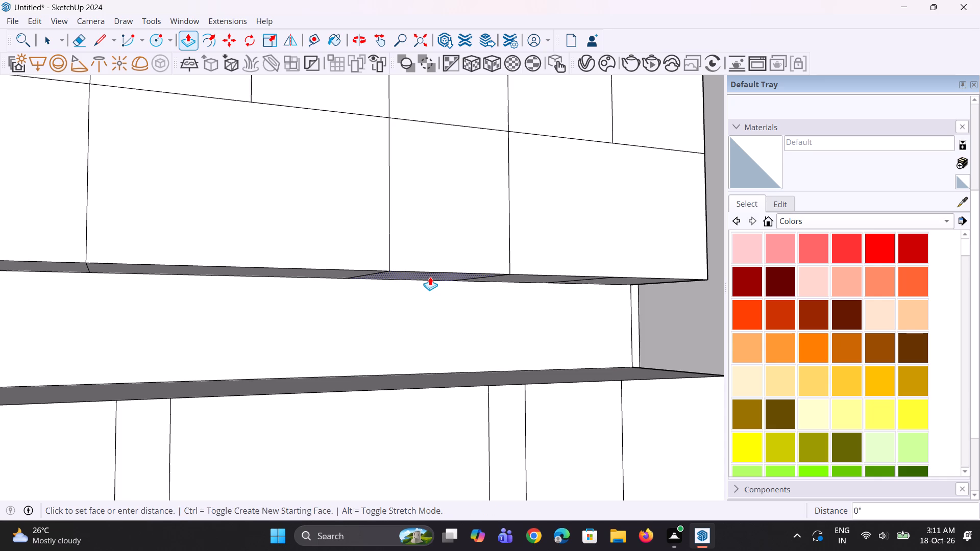
left_click(399, 121)
Examine the whole kitchen from several angles, checking the overhead opening, base cabinets and tall unit.
middle_click_drag(410, 185, 391, 202)
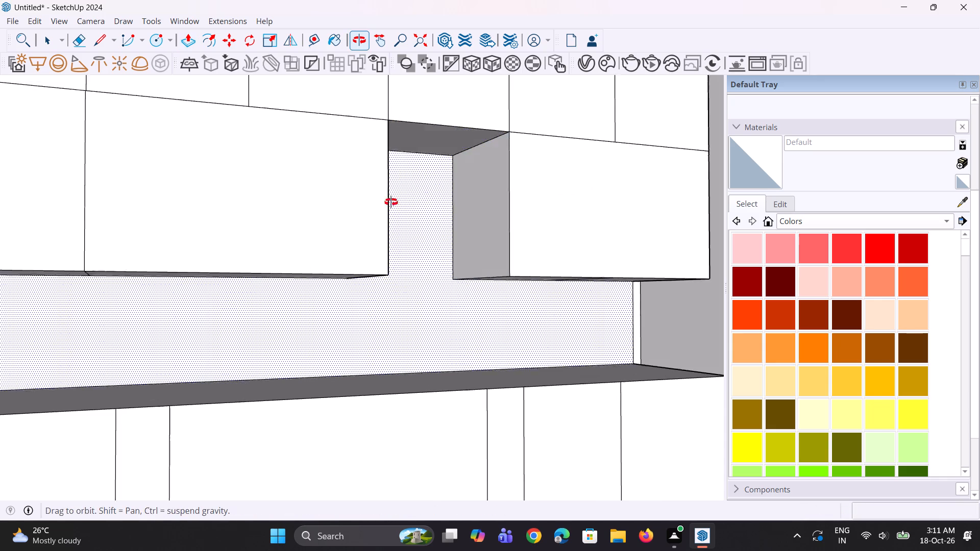
middle_click_drag(391, 202, 333, 216)
scroll(331, 231, "down", 6)
key("space")
left_click(419, 45)
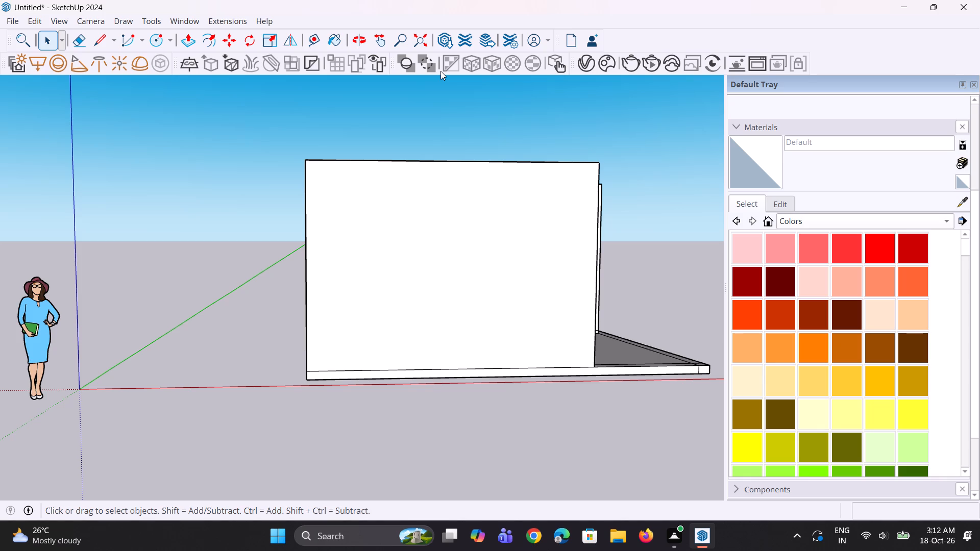
scroll(440, 71, "down", 2)
middle_click_drag(345, 253, 351, 437)
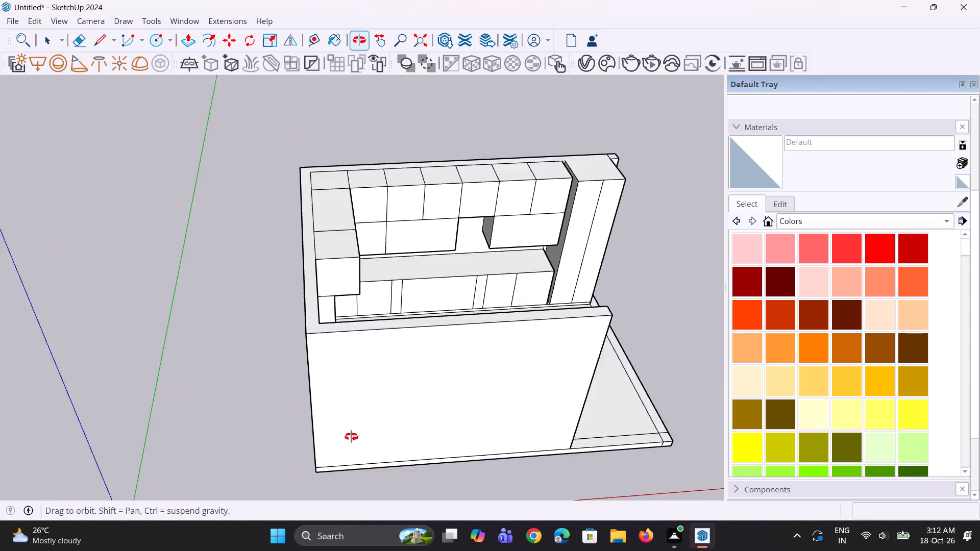
middle_click_drag(351, 437, 352, 437)
scroll(460, 283, "up", 5)
middle_click_drag(509, 277, 419, 254)
scroll(420, 254, "up", 1)
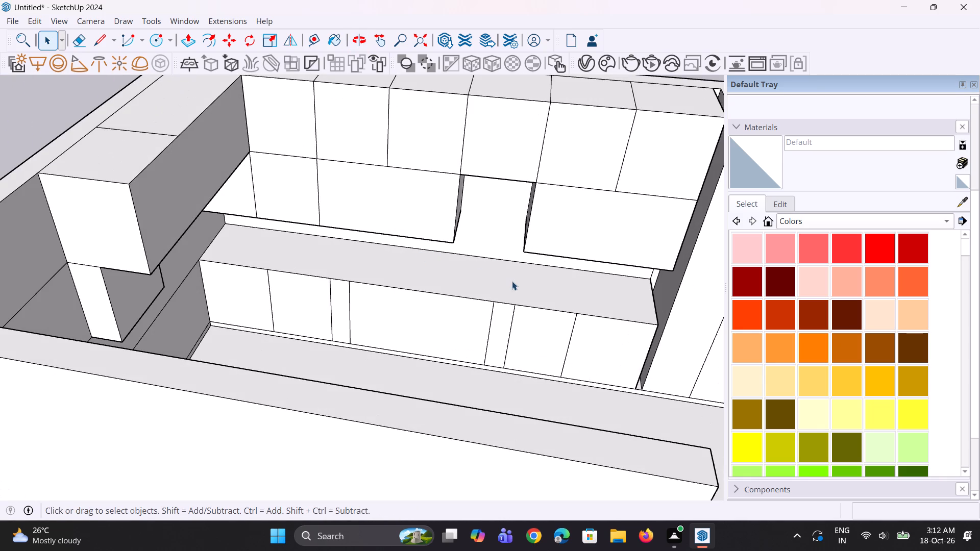
scroll(510, 286, "down", 8)
middle_click_drag(607, 280, 527, 275)
scroll(501, 319, "up", 4)
scroll(501, 318, "down", 2)
middle_click_drag(501, 318, 531, 322)
scroll(531, 322, "down", 3)
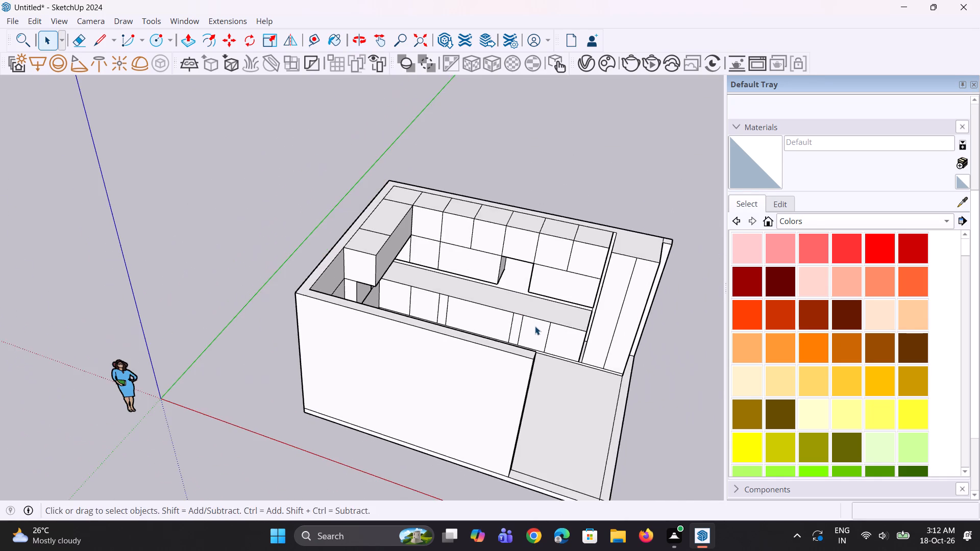
middle_click_drag(535, 327, 550, 329)
scroll(543, 330, "up", 1)
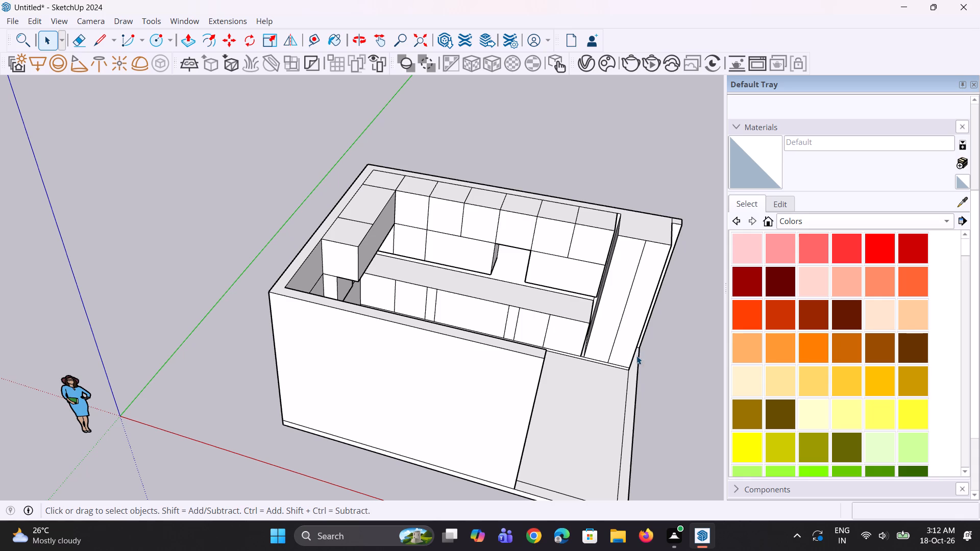
middle_click_drag(638, 331, 543, 336)
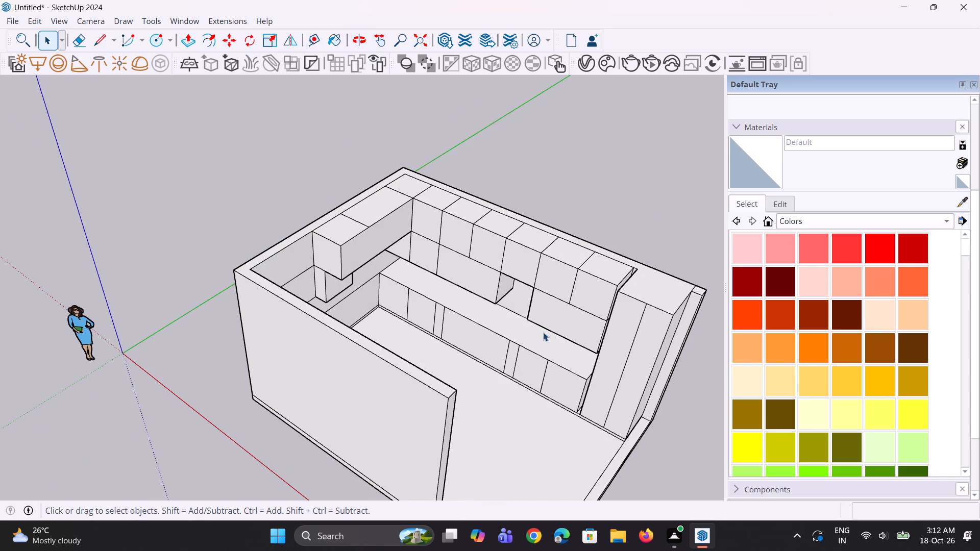
scroll(543, 332, "down", 3)
middle_click_drag(543, 332, 496, 314)
left_click(740, 202)
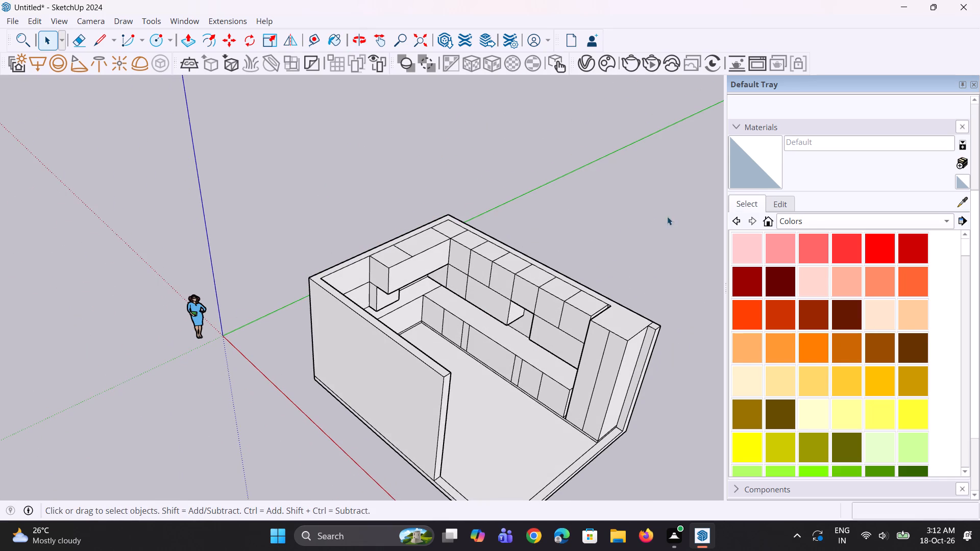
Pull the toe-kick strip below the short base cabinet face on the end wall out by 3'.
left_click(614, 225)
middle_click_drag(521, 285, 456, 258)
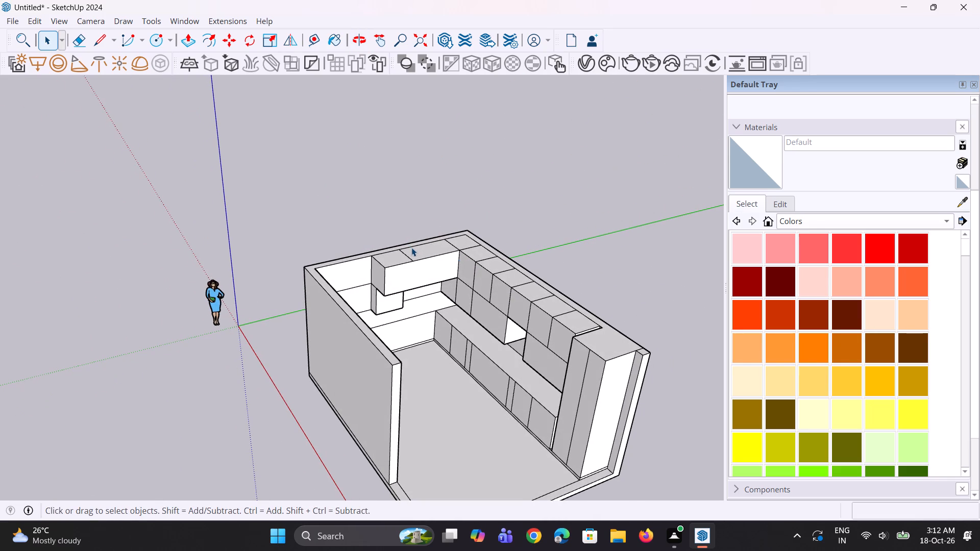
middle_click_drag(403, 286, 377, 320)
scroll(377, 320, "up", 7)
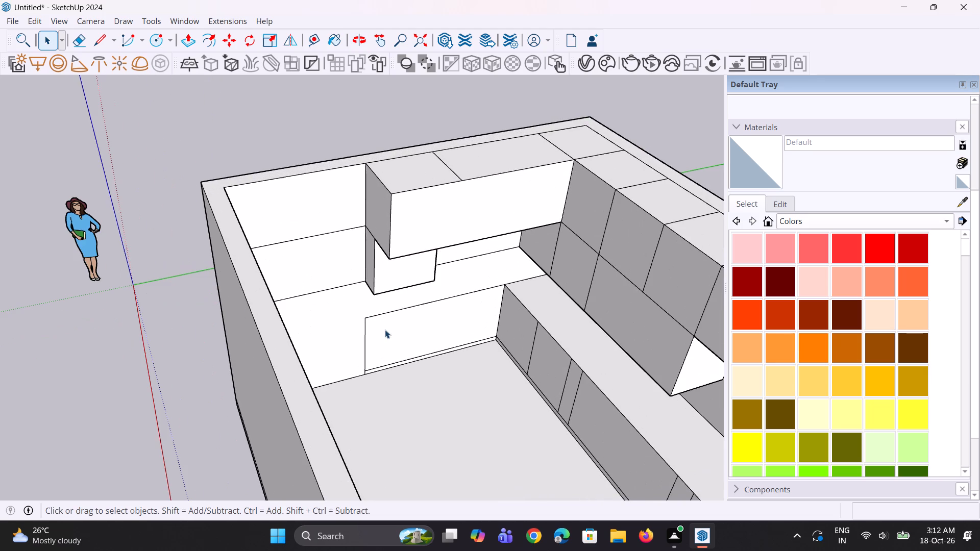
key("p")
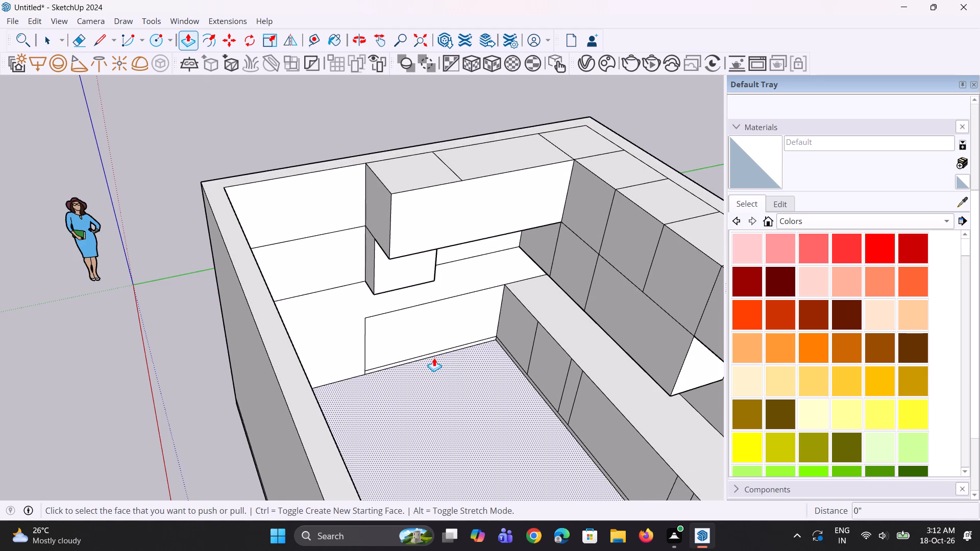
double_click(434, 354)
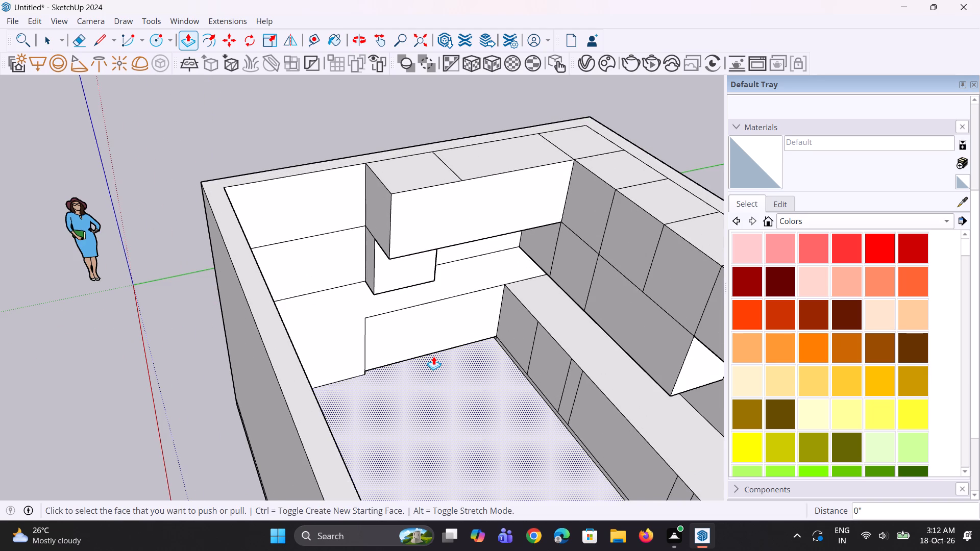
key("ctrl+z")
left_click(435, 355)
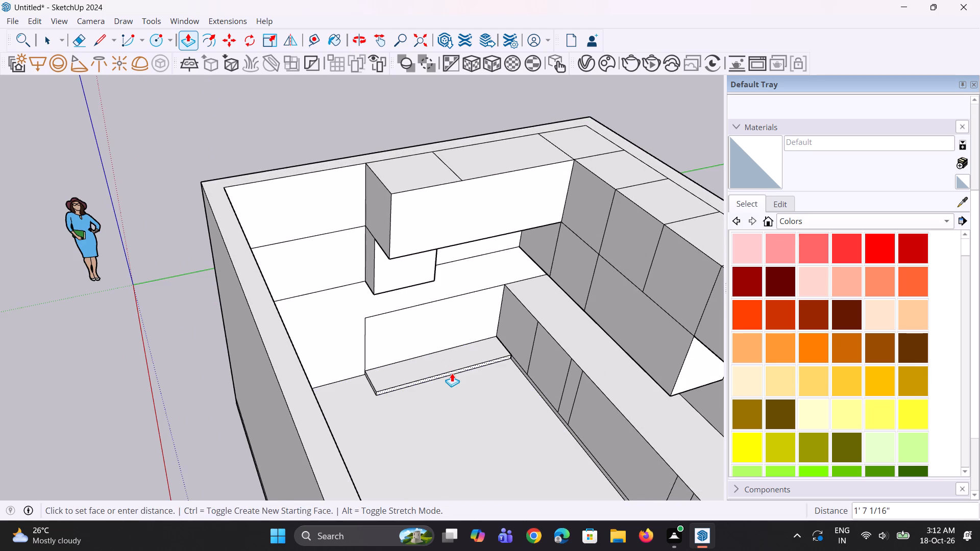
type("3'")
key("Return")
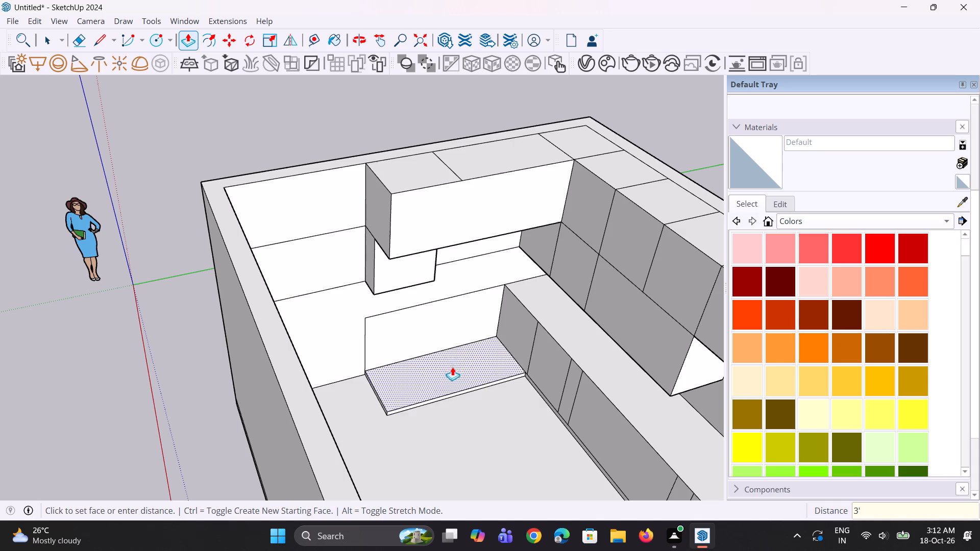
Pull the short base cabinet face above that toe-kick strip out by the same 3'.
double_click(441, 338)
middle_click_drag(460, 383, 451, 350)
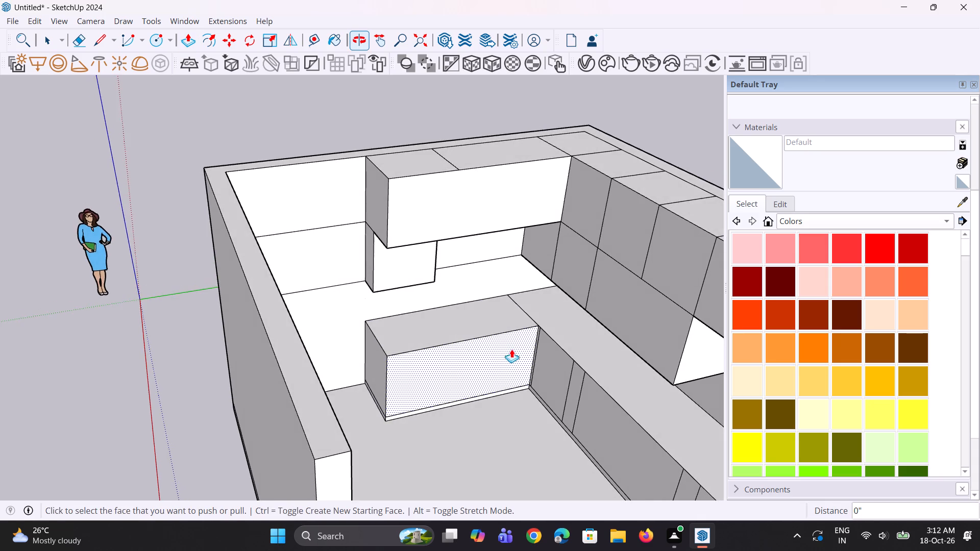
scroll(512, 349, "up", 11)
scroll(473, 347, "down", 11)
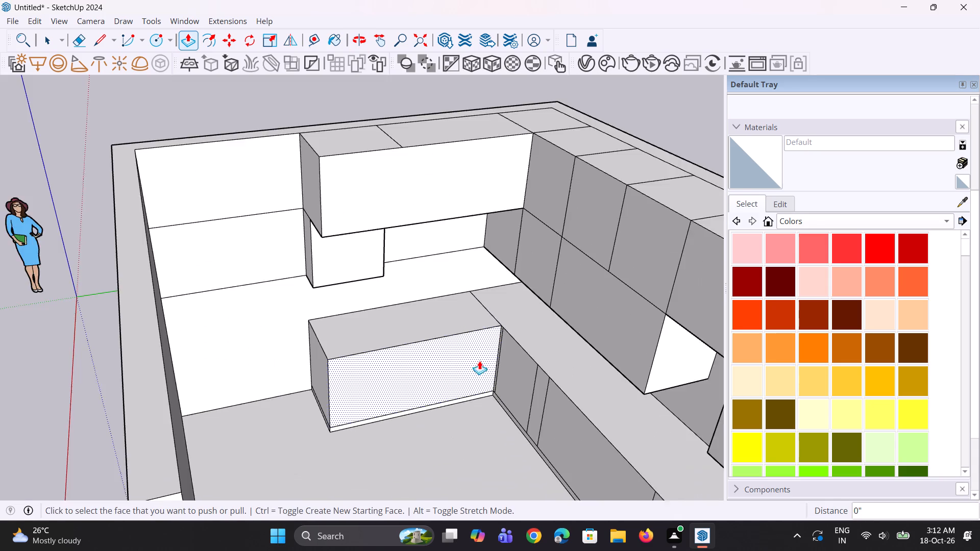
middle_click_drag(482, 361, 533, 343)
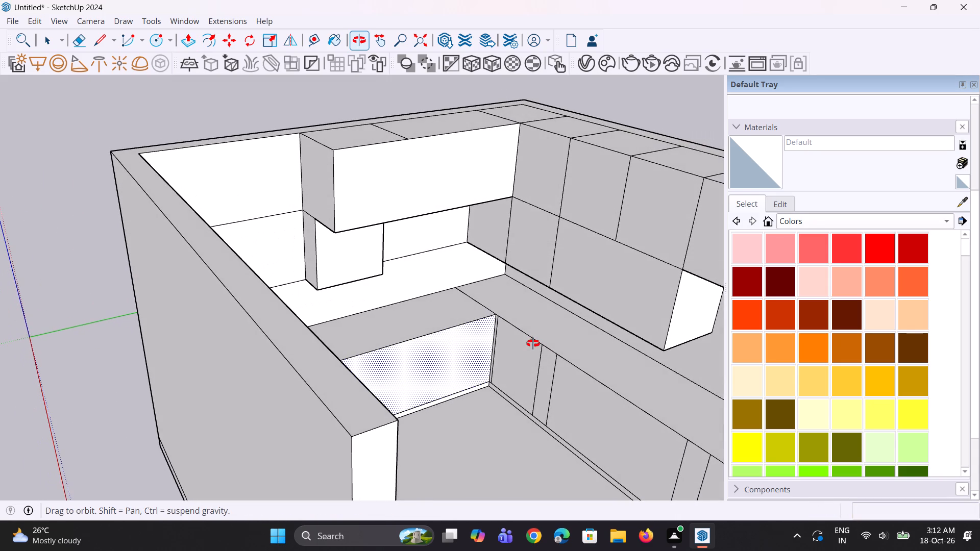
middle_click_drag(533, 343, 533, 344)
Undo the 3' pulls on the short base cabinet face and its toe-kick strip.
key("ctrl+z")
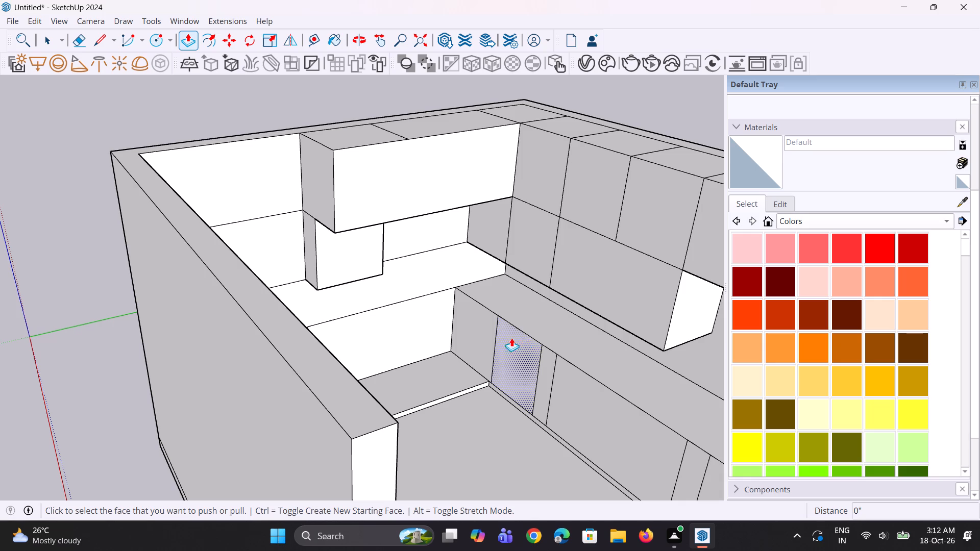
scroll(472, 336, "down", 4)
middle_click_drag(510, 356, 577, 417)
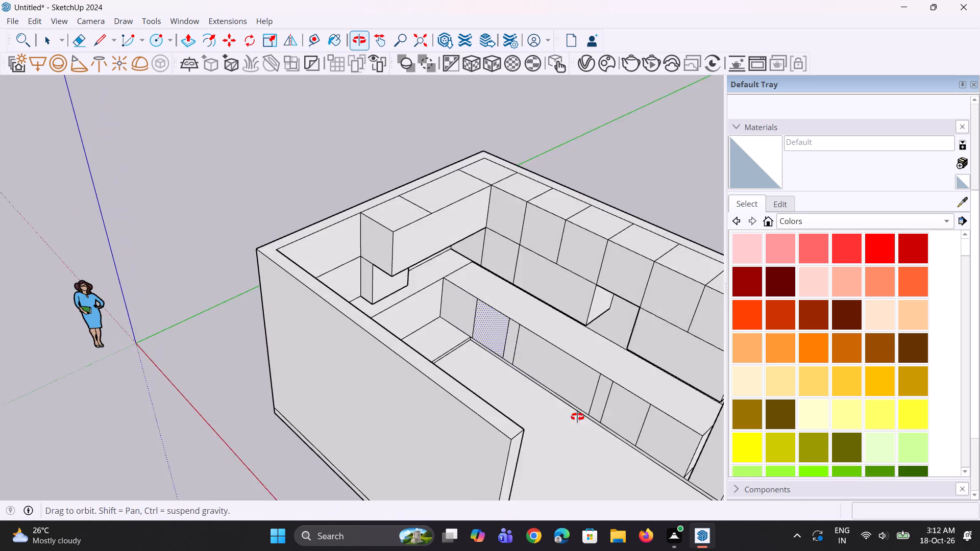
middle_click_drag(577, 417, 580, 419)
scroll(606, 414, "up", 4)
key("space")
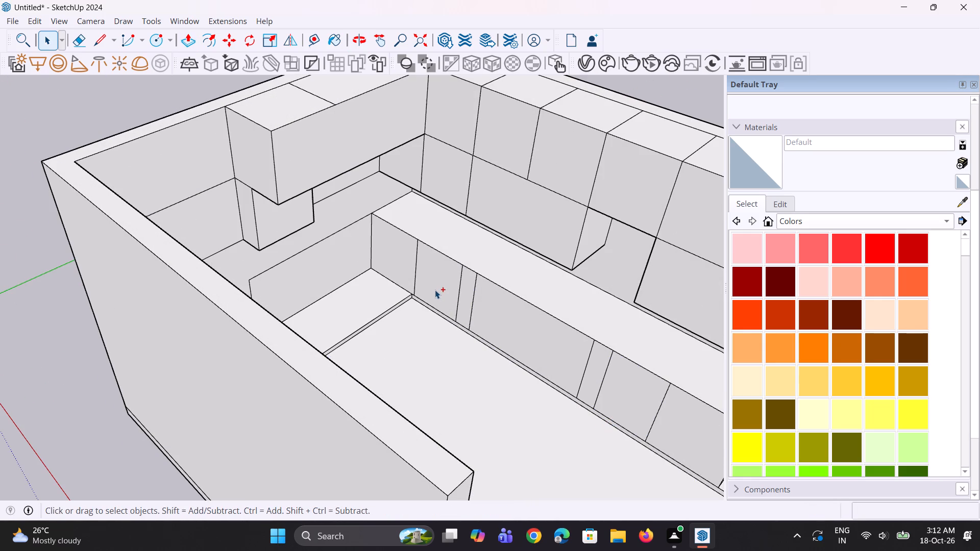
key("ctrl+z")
Erase the vertical dividers on the long base cabinet front, keeping only the one nearest the inner corner.
key("e")
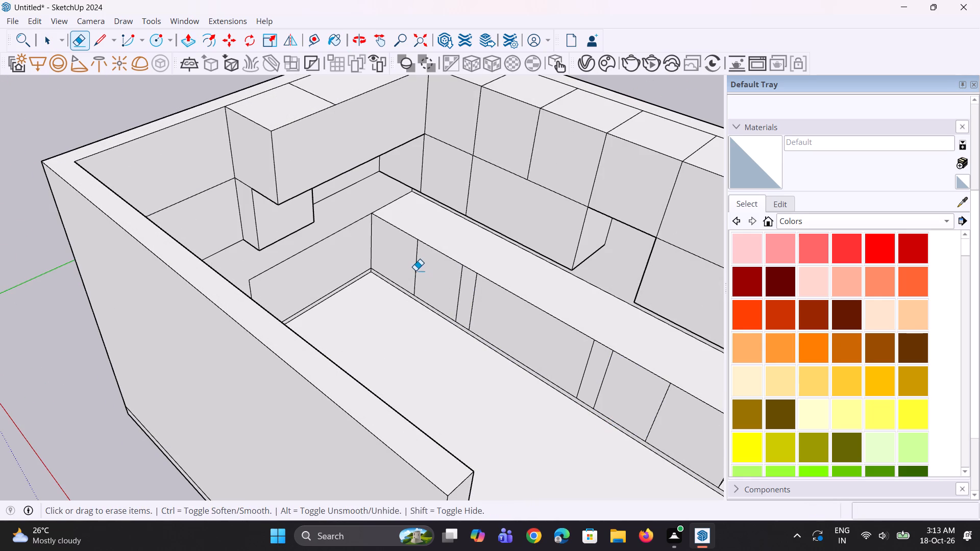
left_click_drag(455, 287, 499, 316)
scroll(478, 309, "down", 2)
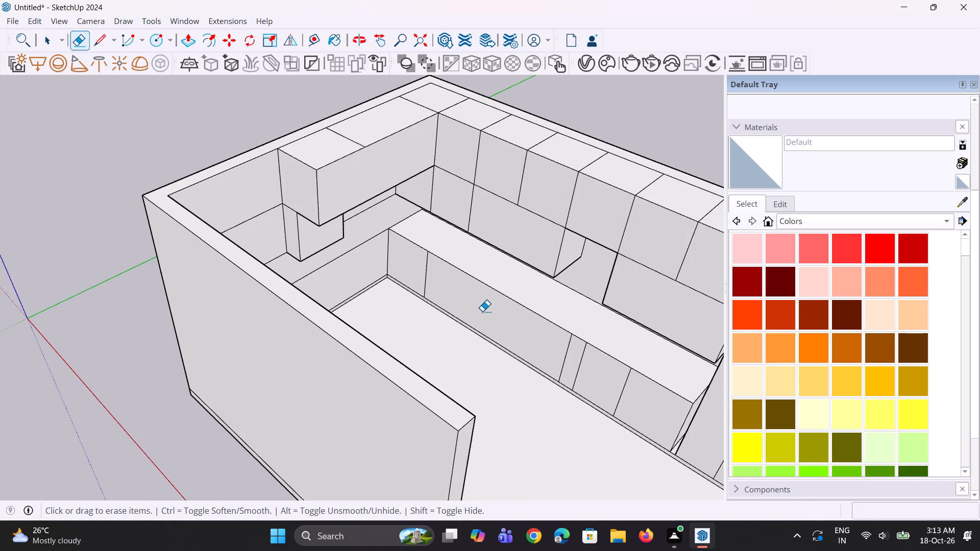
left_click_drag(553, 347, 630, 392)
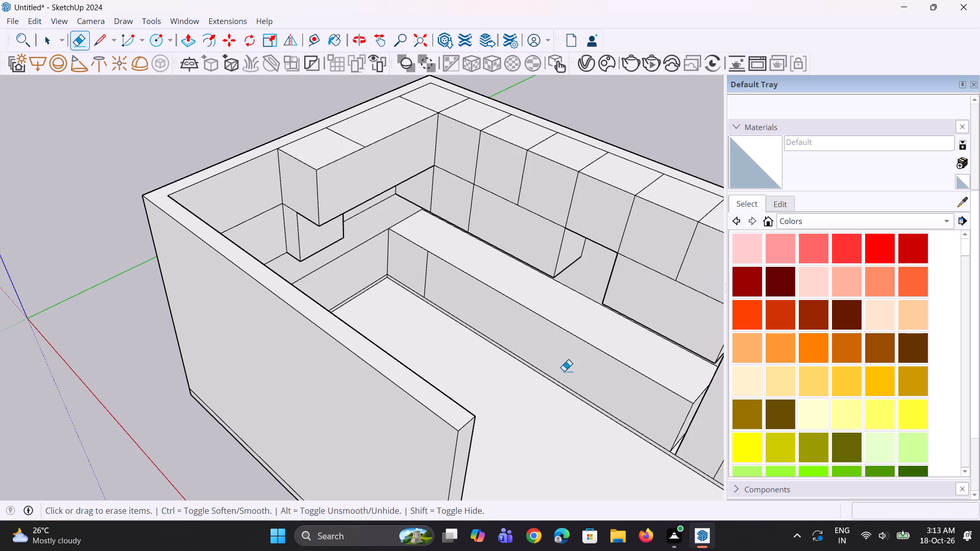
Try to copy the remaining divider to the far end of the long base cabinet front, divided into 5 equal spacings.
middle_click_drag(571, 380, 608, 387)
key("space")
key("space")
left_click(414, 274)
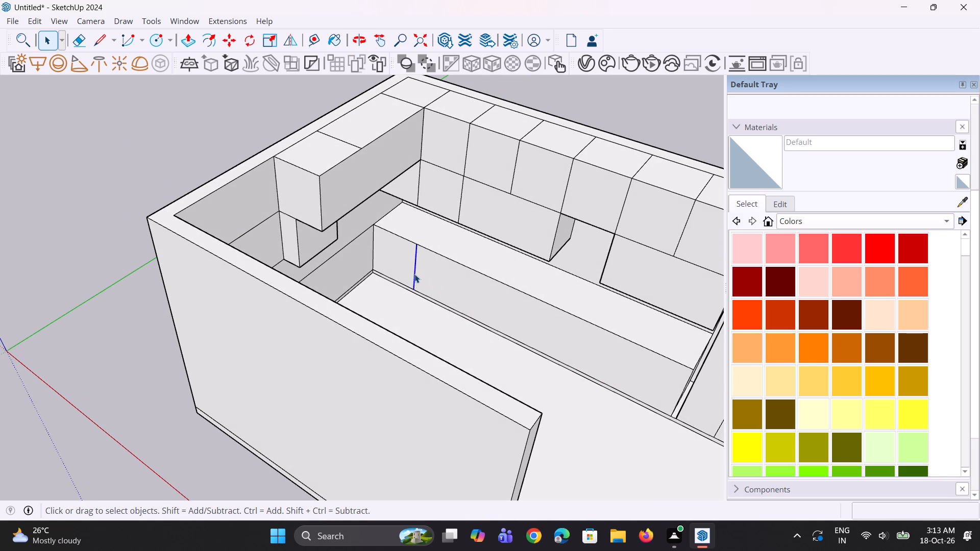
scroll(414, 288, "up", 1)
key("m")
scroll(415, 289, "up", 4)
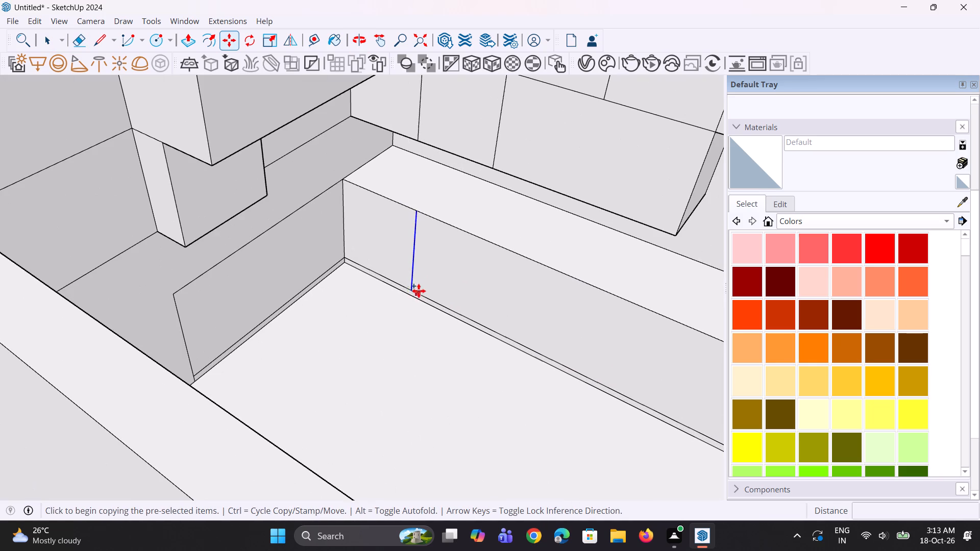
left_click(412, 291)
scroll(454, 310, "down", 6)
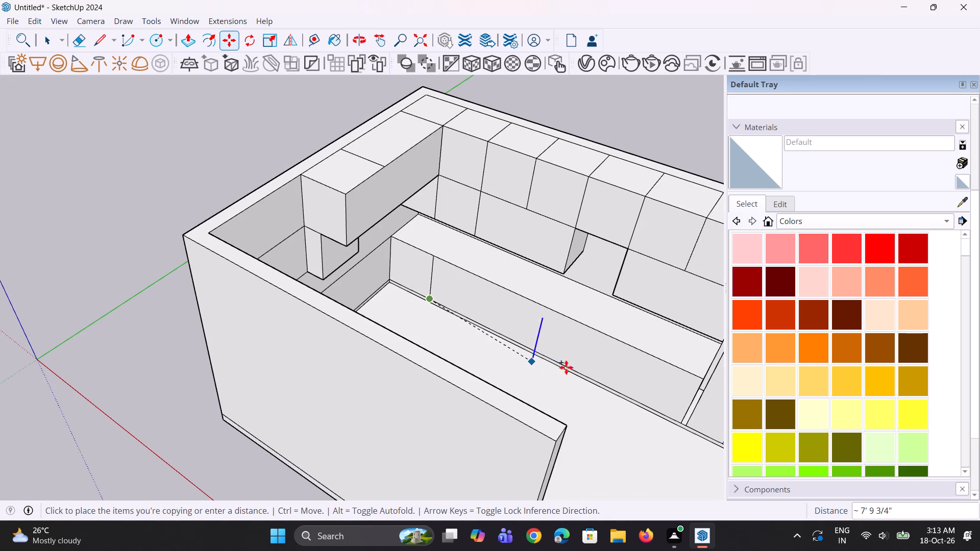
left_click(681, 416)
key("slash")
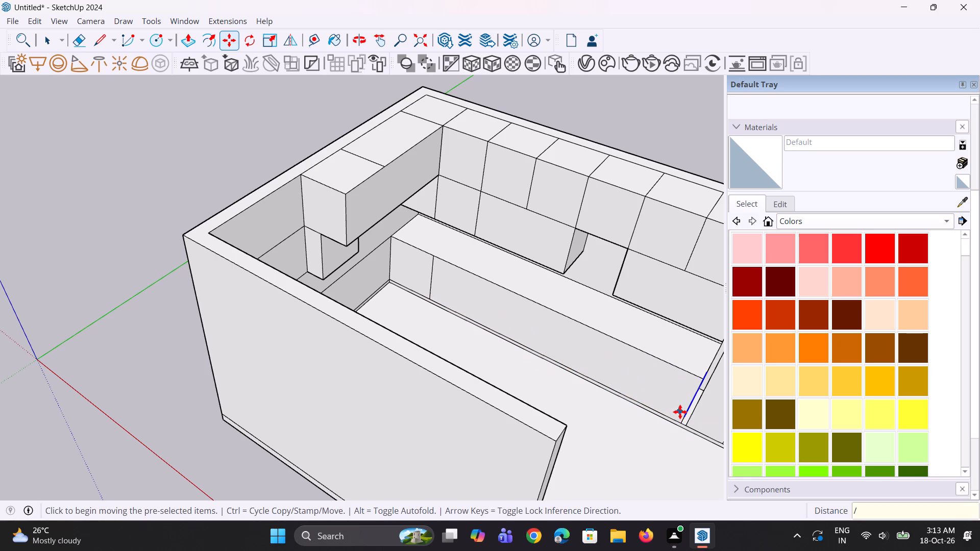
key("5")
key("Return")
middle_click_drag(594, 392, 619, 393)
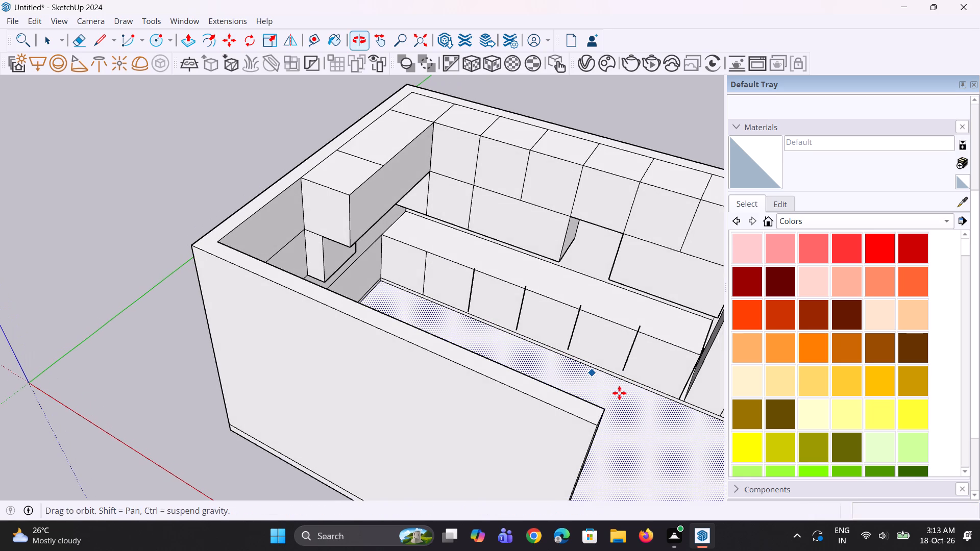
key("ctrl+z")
Copy the remaining divider 15' 9 3/4" to the far end of the long base cabinet front, divided into 5 equal spacings.
scroll(473, 330, "up", 1)
middle_click_drag(484, 337, 512, 366)
scroll(511, 366, "up", 1)
scroll(555, 363, "up", 5)
scroll(365, 317, "down", 5)
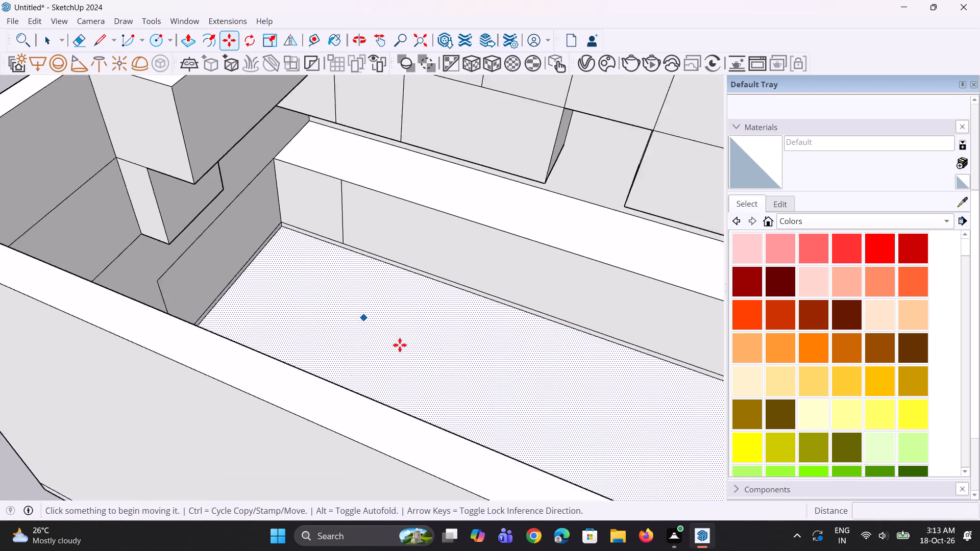
middle_click_drag(528, 369, 604, 366)
scroll(417, 253, "up", 5)
key("space")
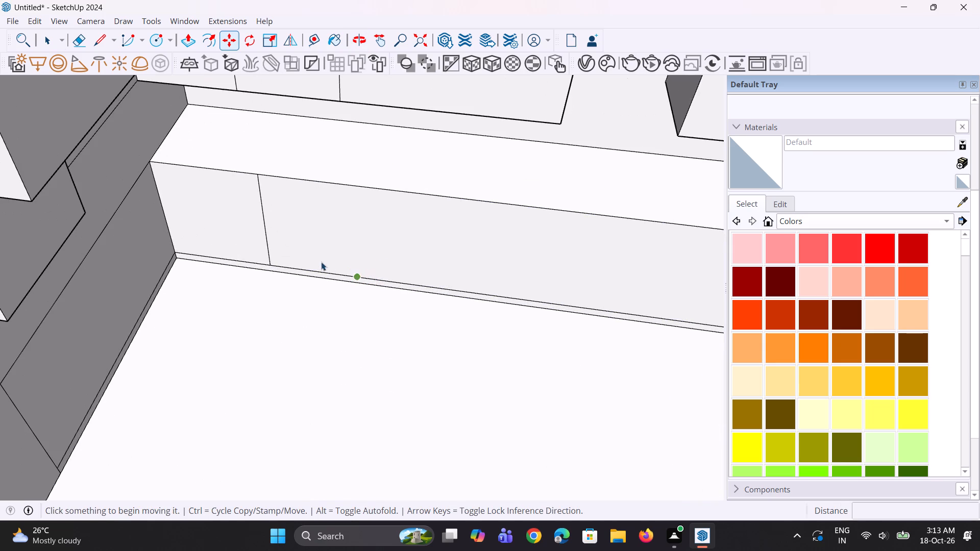
left_click(266, 235)
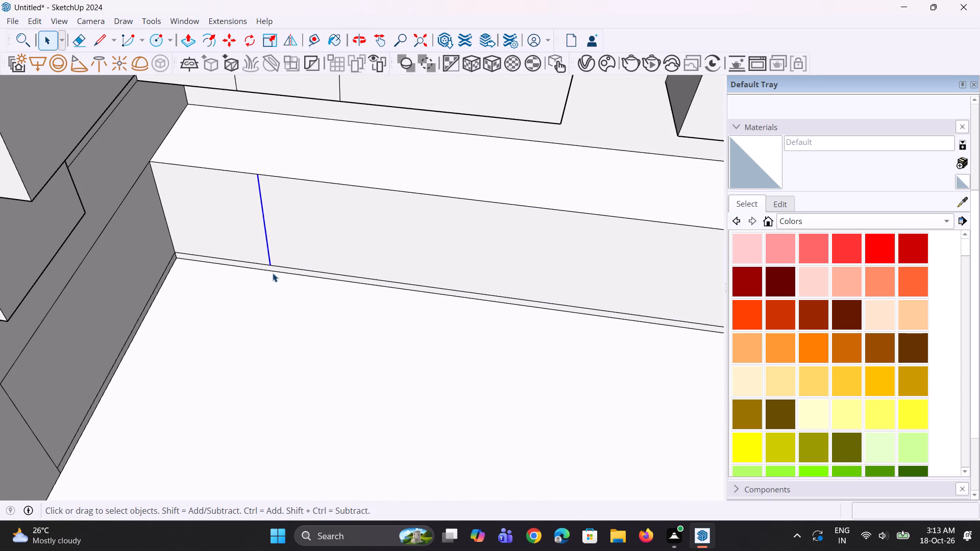
key("m")
left_click(274, 269)
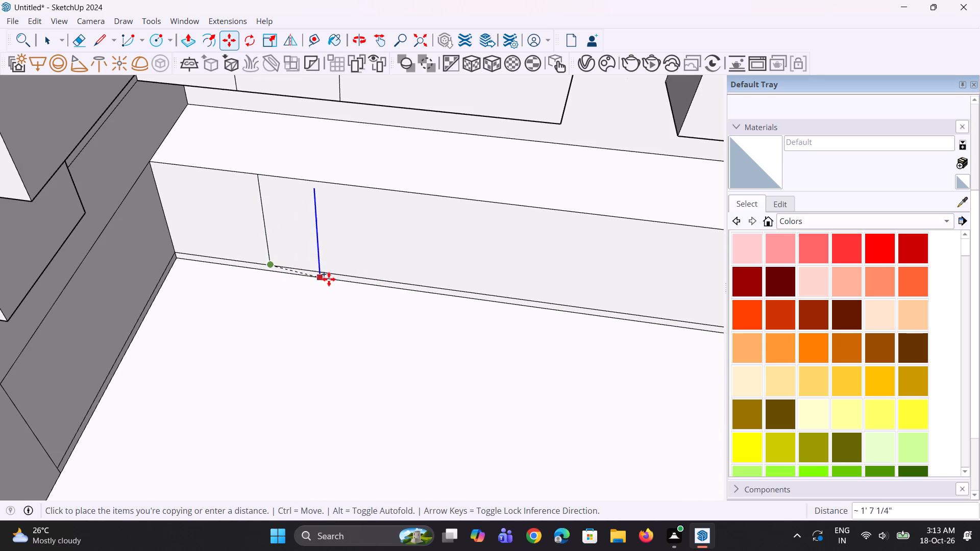
scroll(356, 277, "down", 6)
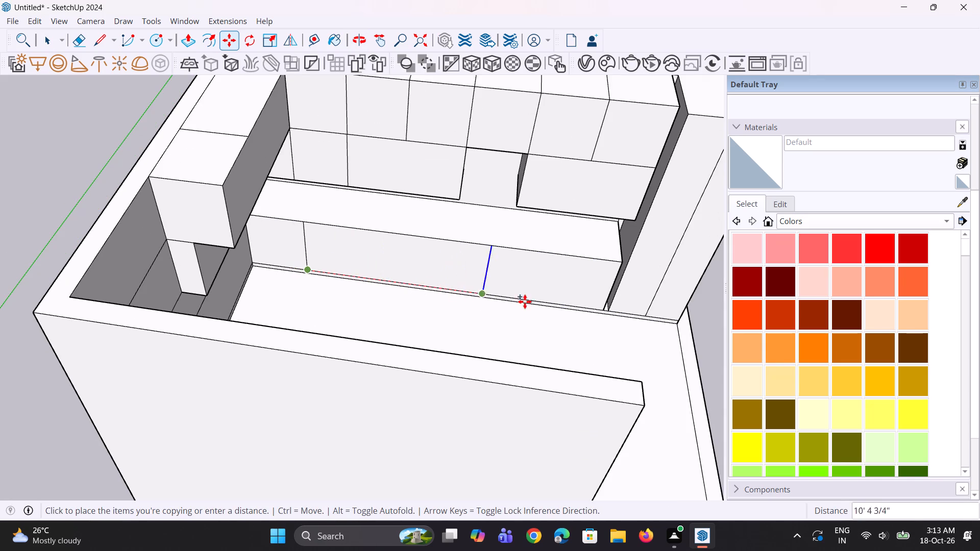
scroll(595, 308, "up", 5)
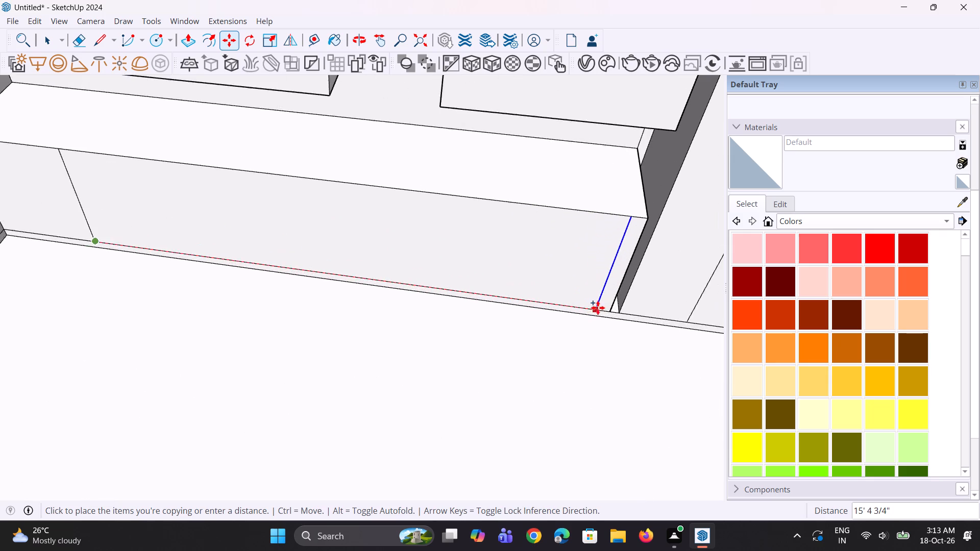
scroll(598, 308, "up", 3)
left_click(609, 308)
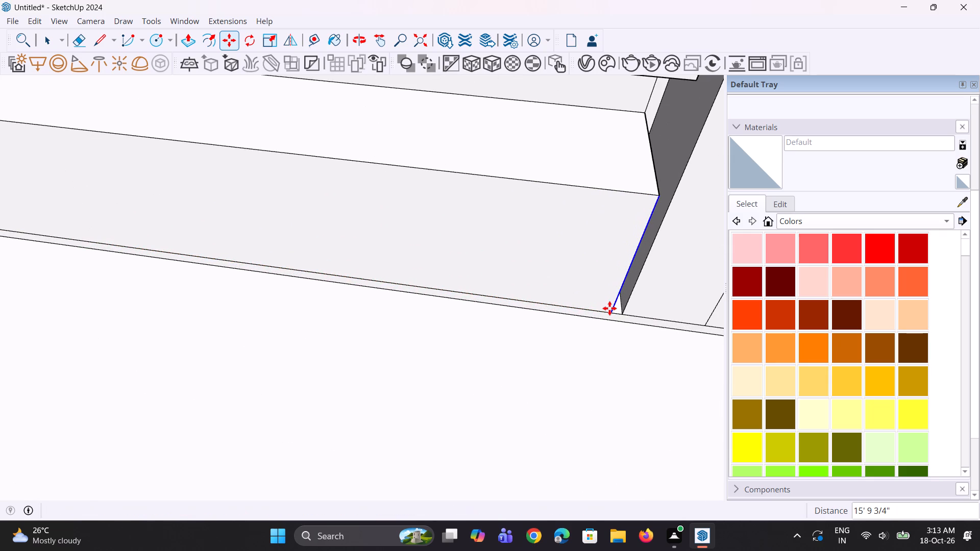
type("/5")
key("Return")
middle_click_drag(597, 311, 531, 289)
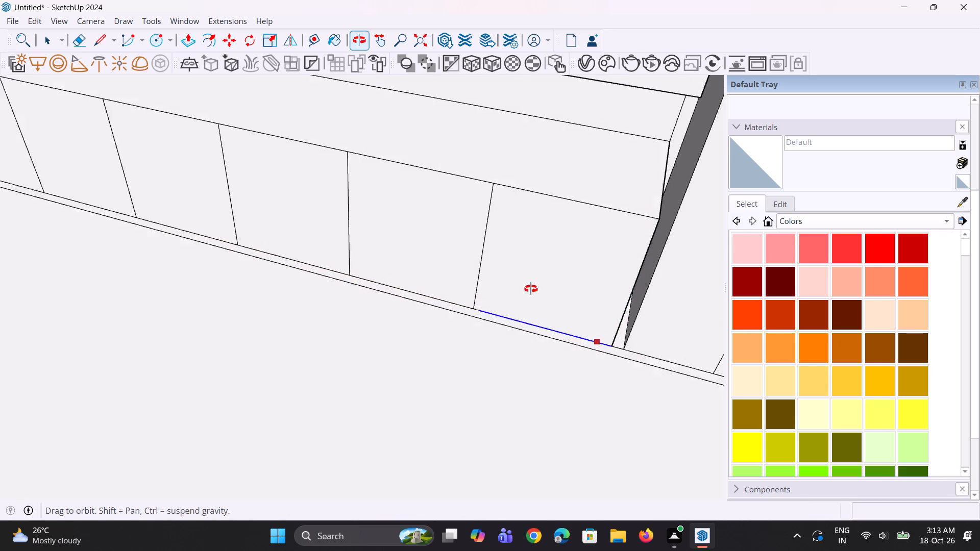
middle_click_drag(531, 289, 477, 266)
key("space")
Move the second and third dividers from the inner corner about 5 13/16" toward that corner along the base cabinet front.
scroll(514, 277, "down", 4)
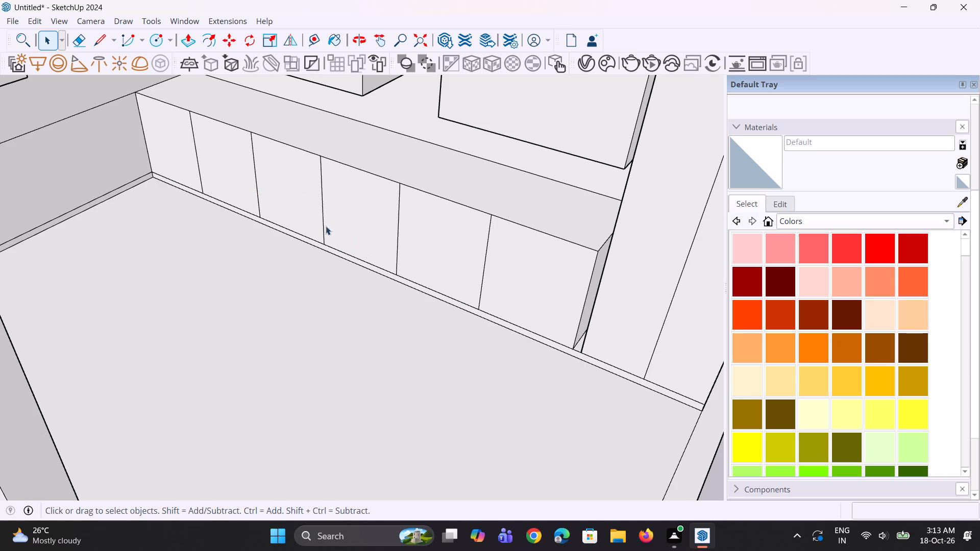
left_click(257, 198)
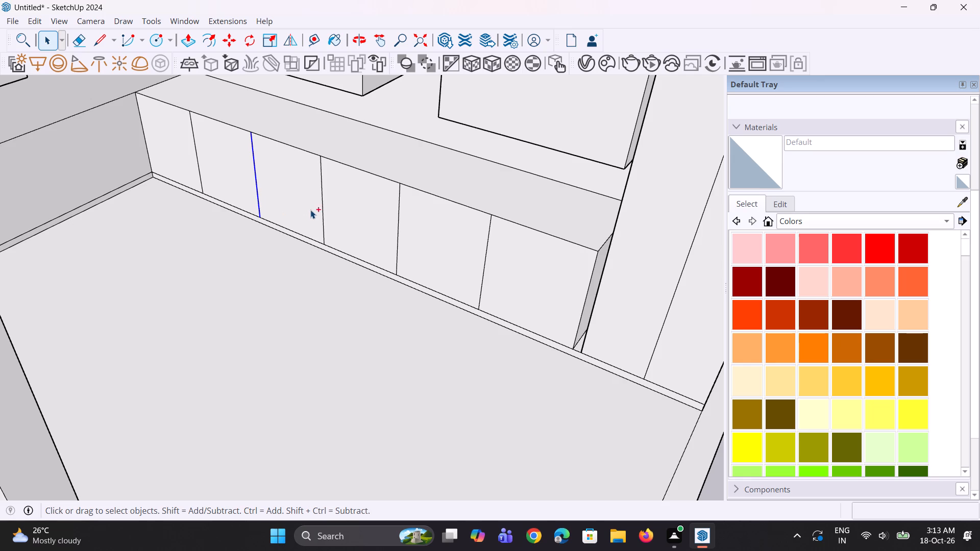
left_click(323, 224, "ctrl")
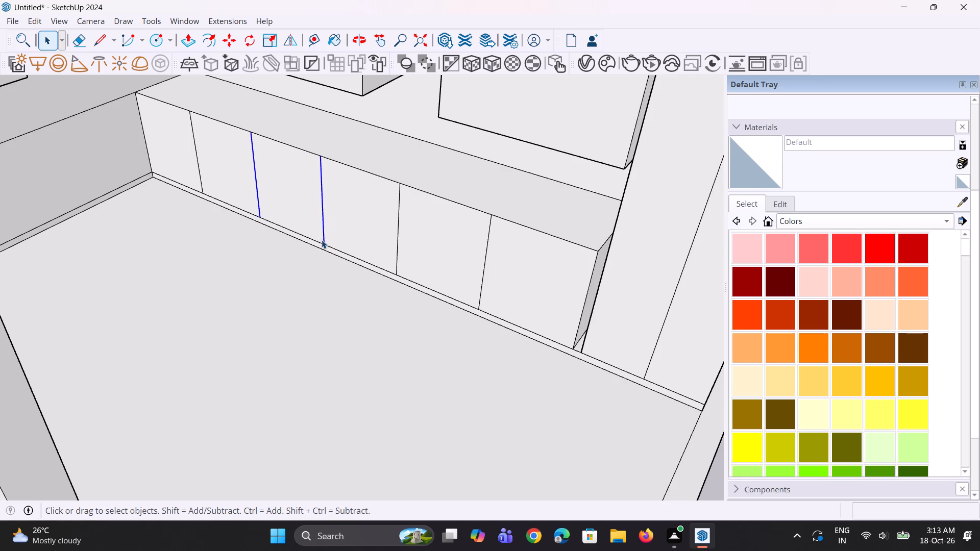
key("m")
left_click(323, 245)
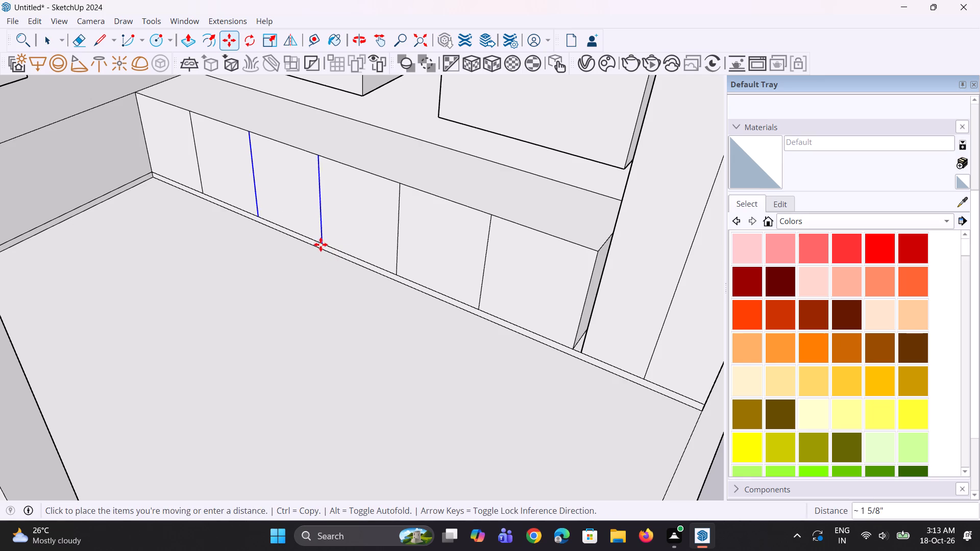
left_click(314, 240)
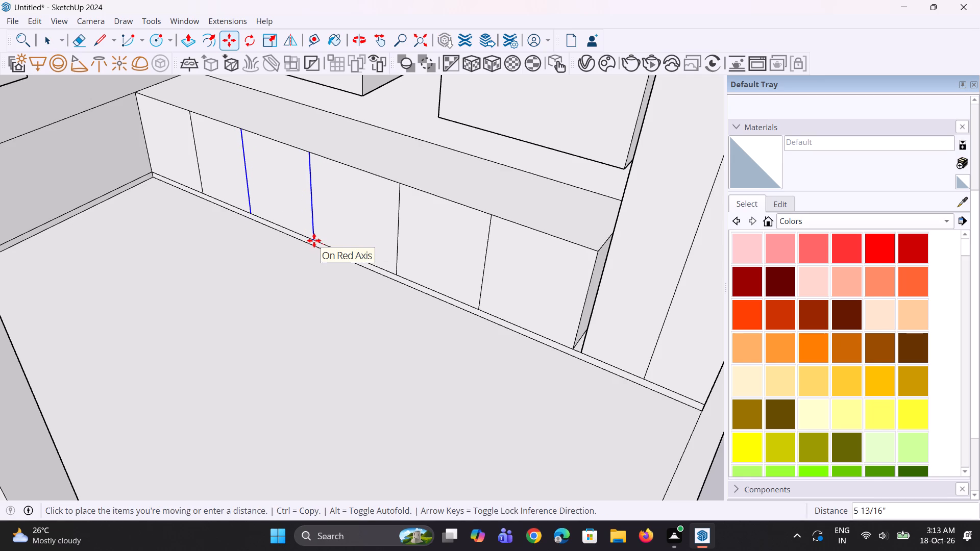
middle_click_drag(338, 267, 449, 310)
key("space")
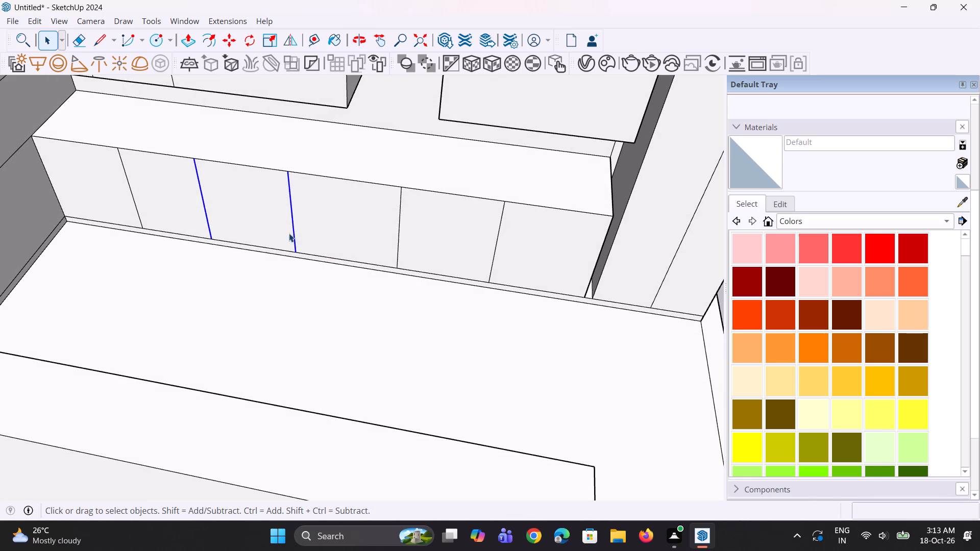
Move the third divider from the inner corner just over 5 3/8" farther toward that corner along the base cabinet front.
key("space")
left_click(293, 232)
key("m")
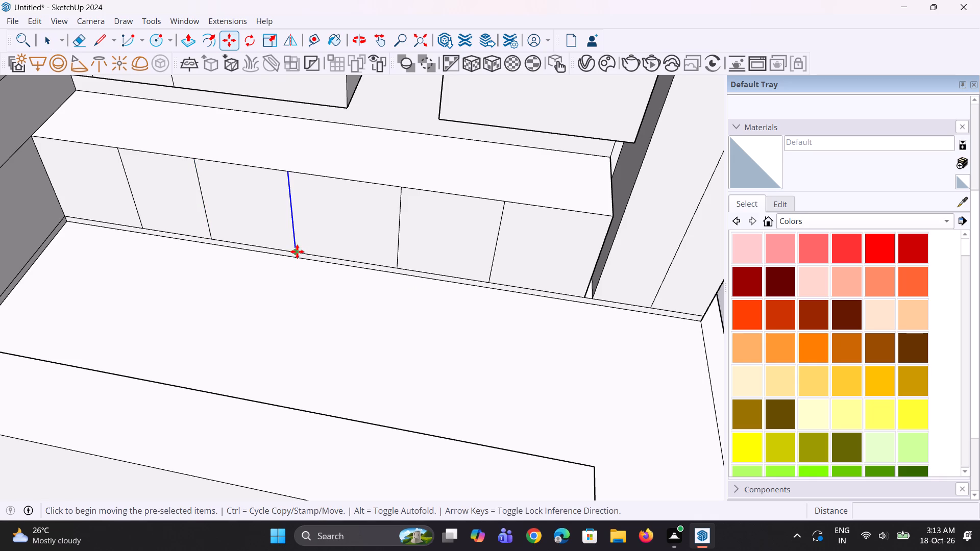
left_click(297, 252)
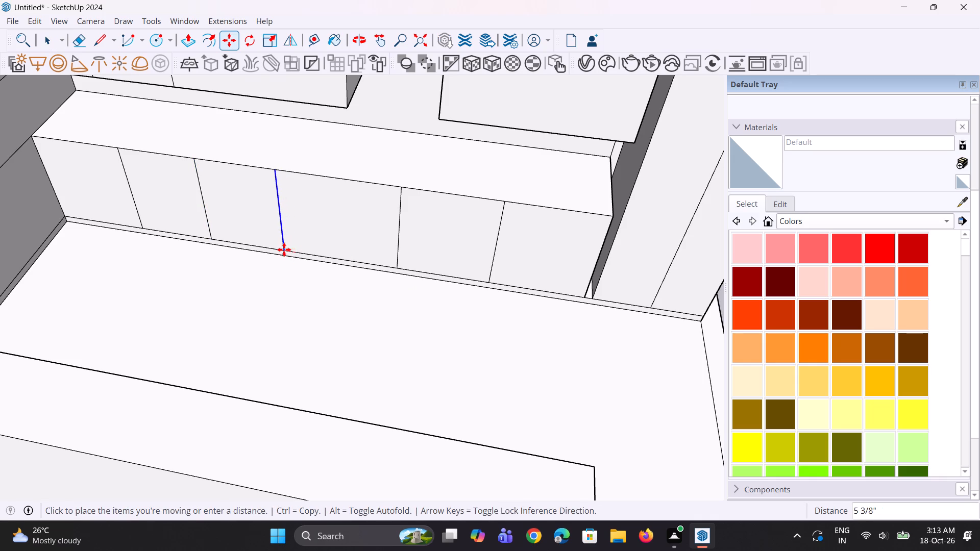
left_click(282, 248)
key("space")
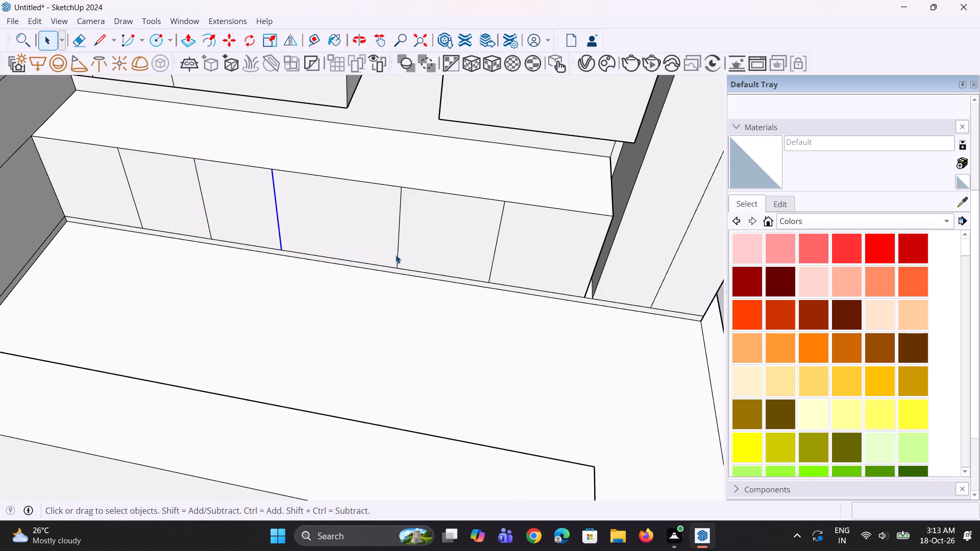
Move the fourth and fifth dividers together just over 10" toward the far end of the base cabinet front.
left_click(399, 252)
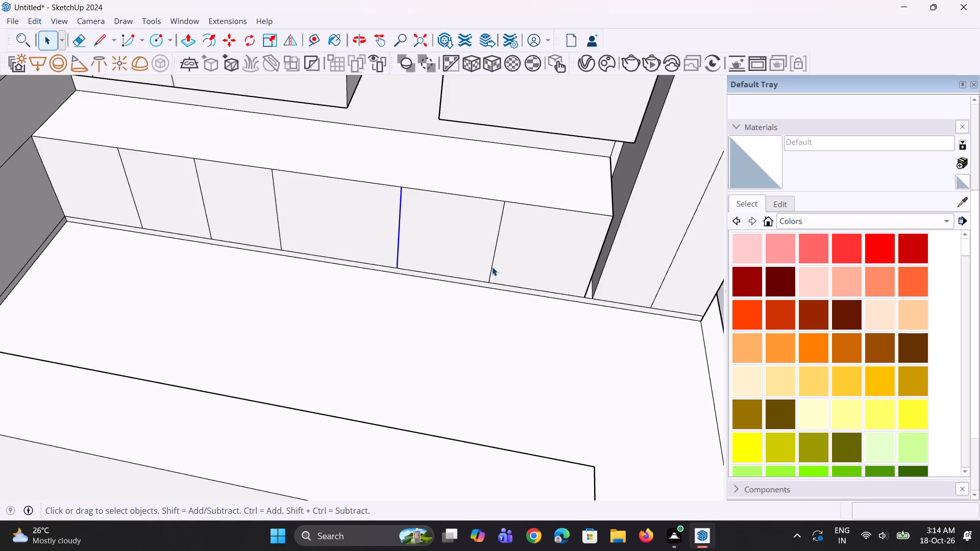
left_click(493, 266, "ctrl")
key("m")
left_click(402, 268)
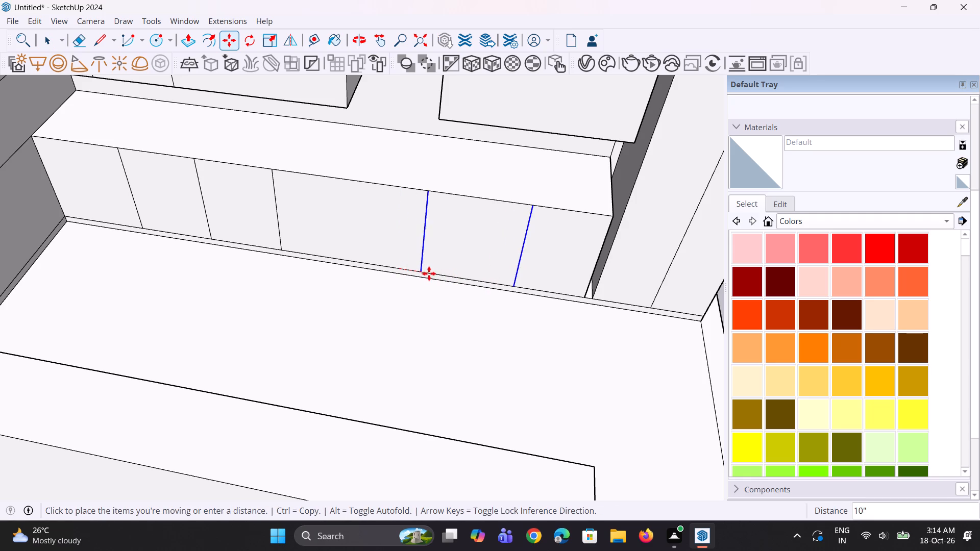
left_click(431, 274)
key("space")
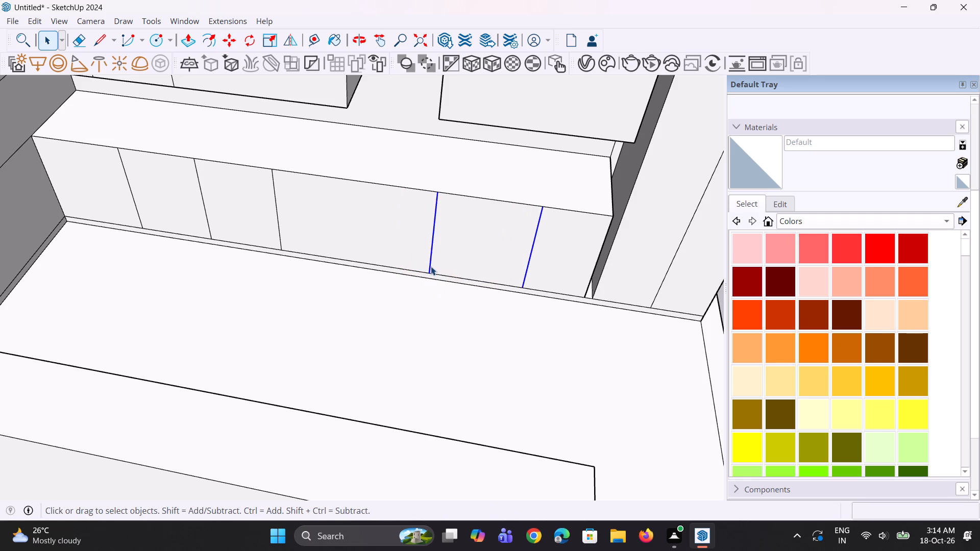
Move the fourth divider alone slightly farther toward the far end, widening the middle panel.
left_click(431, 266)
key("m")
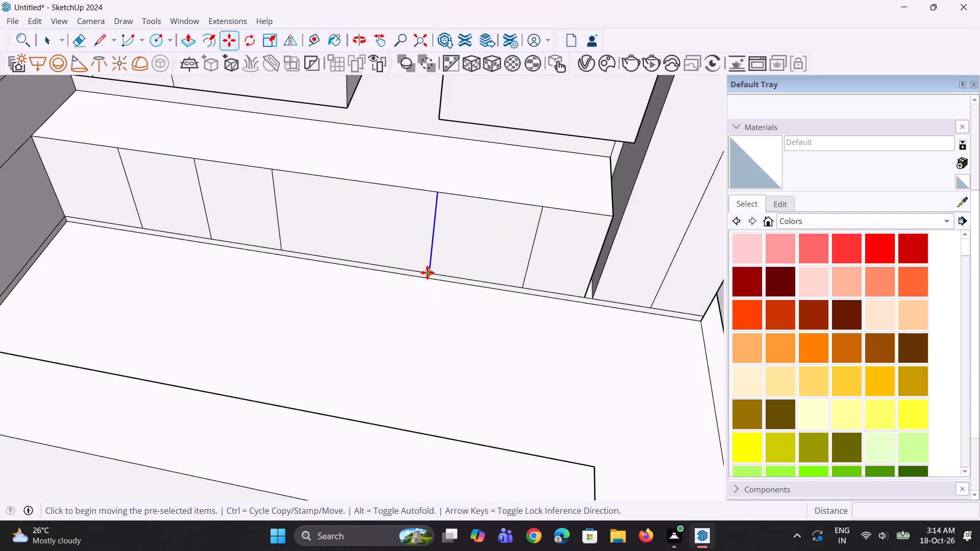
left_click(427, 272)
left_click(445, 275)
key("space")
key("space")
key("space")
key("space")
key("space")
key("space")
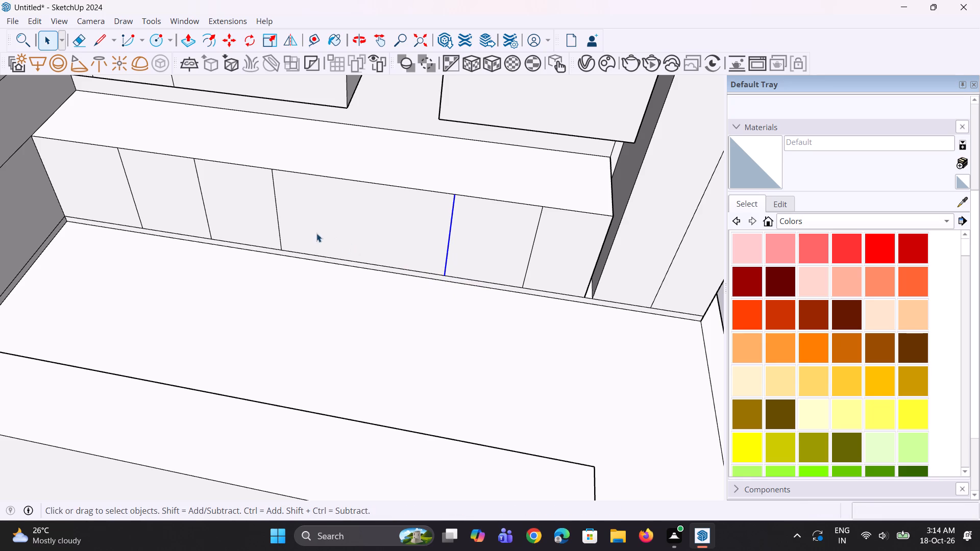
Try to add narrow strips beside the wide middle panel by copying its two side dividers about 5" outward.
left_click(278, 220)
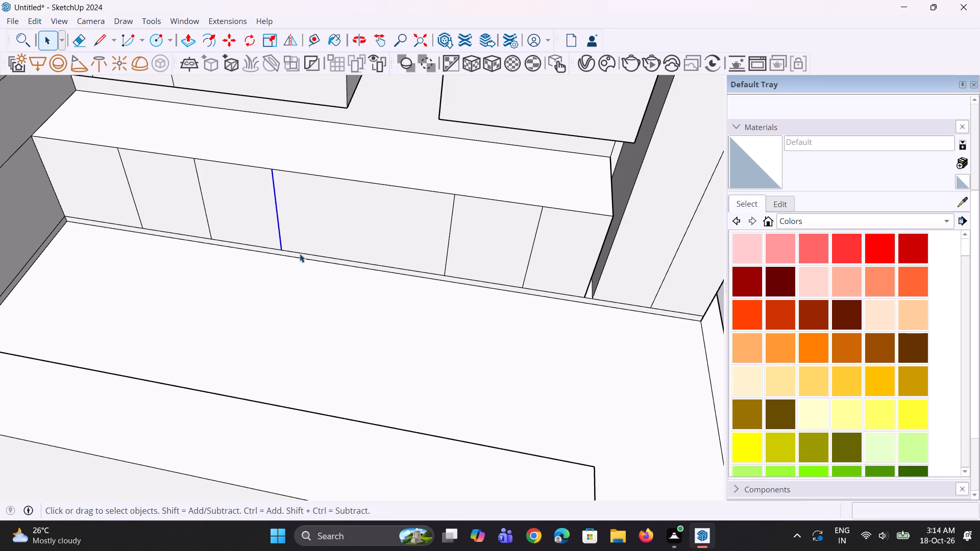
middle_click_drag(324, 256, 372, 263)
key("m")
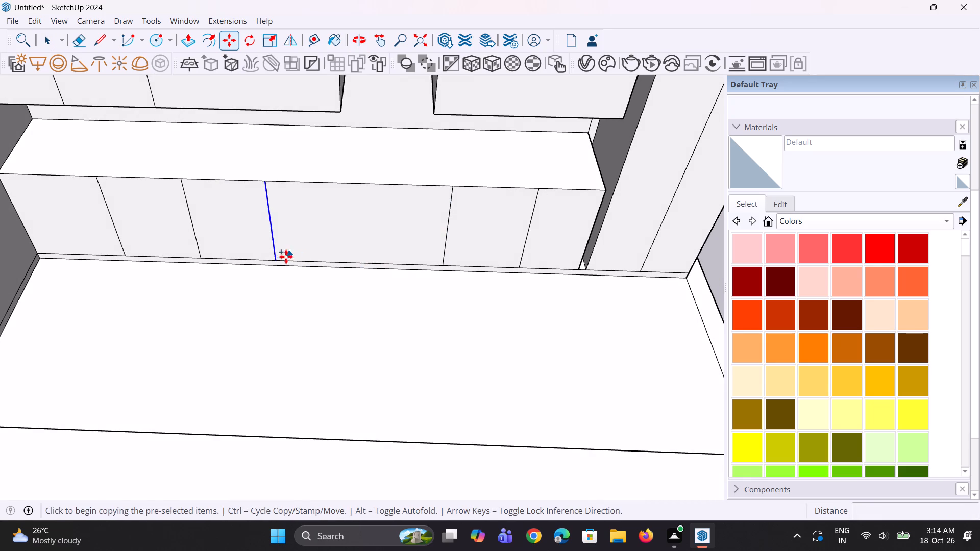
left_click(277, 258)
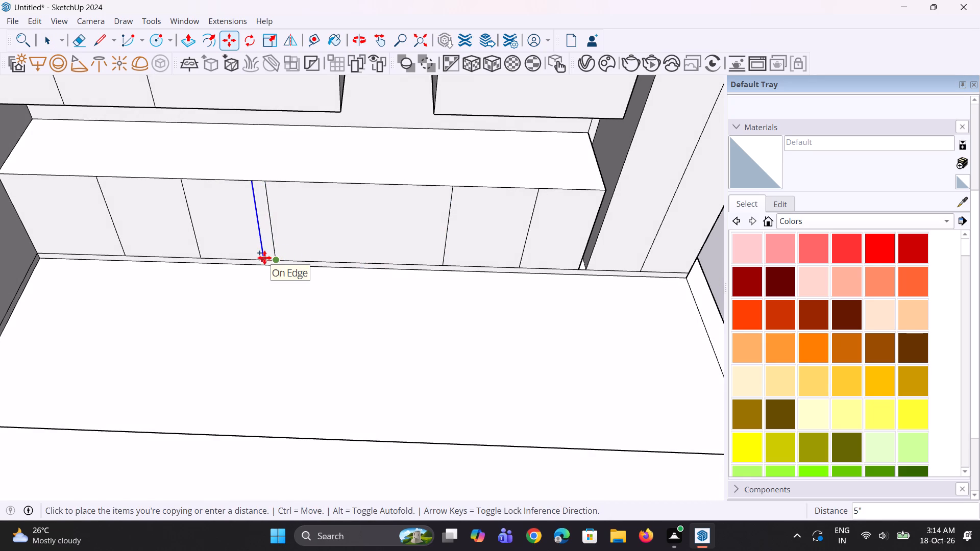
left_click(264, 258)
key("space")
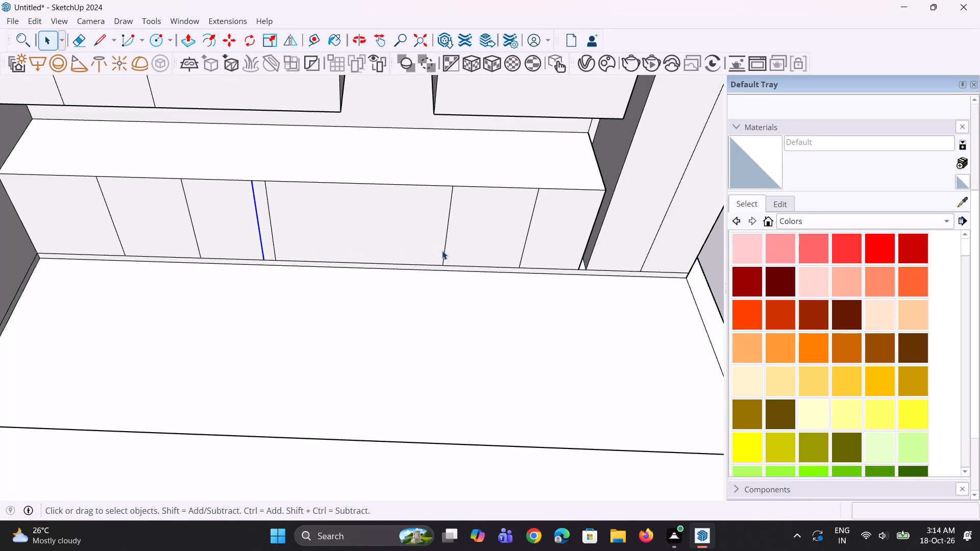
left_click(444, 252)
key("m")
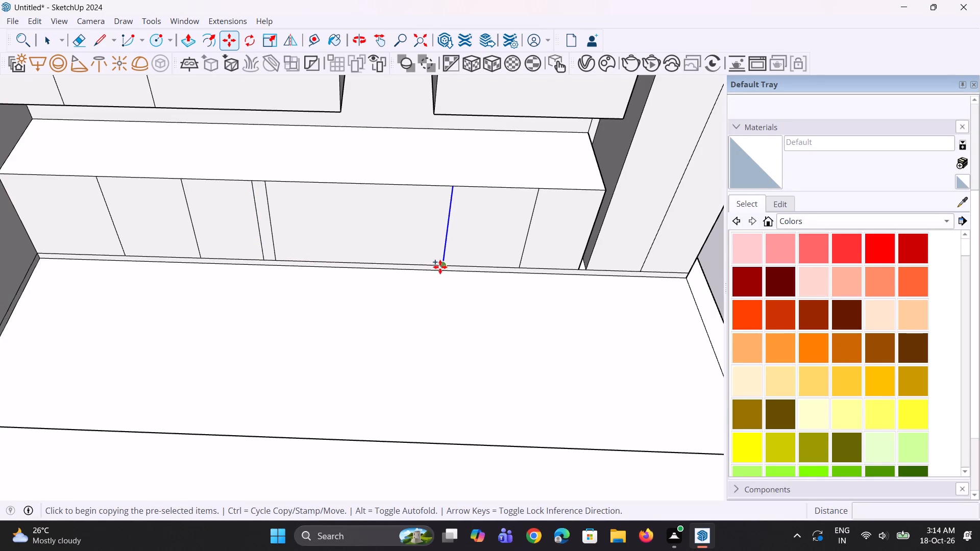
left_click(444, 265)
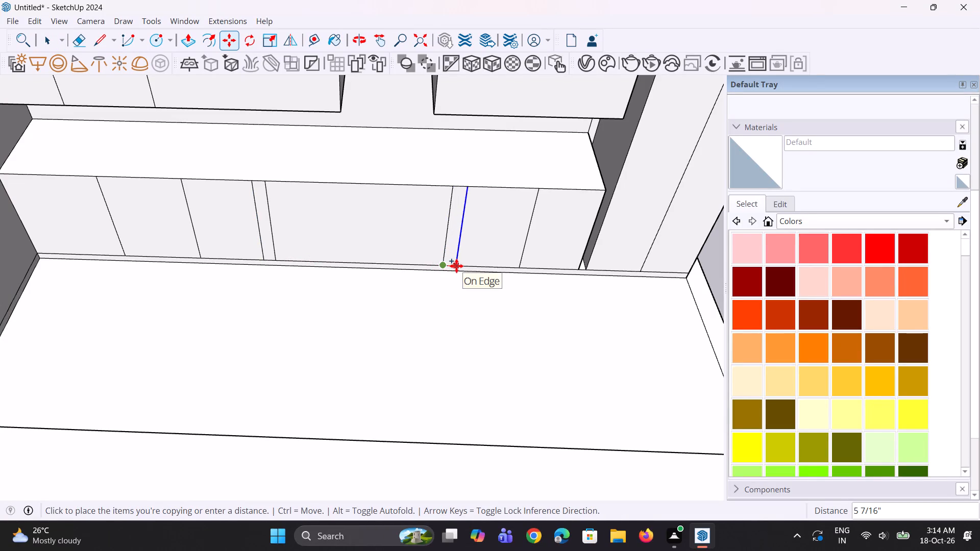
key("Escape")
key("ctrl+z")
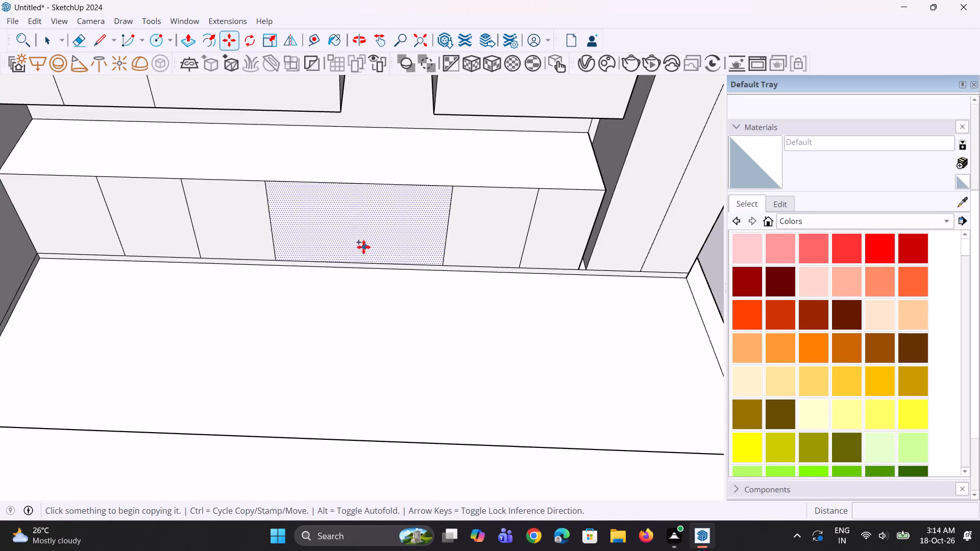
Move the third divider about 3 1/2" toward the far end, narrowing the middle panel.
key("space")
key("space")
left_click(275, 242)
scroll(277, 263, "up", 1)
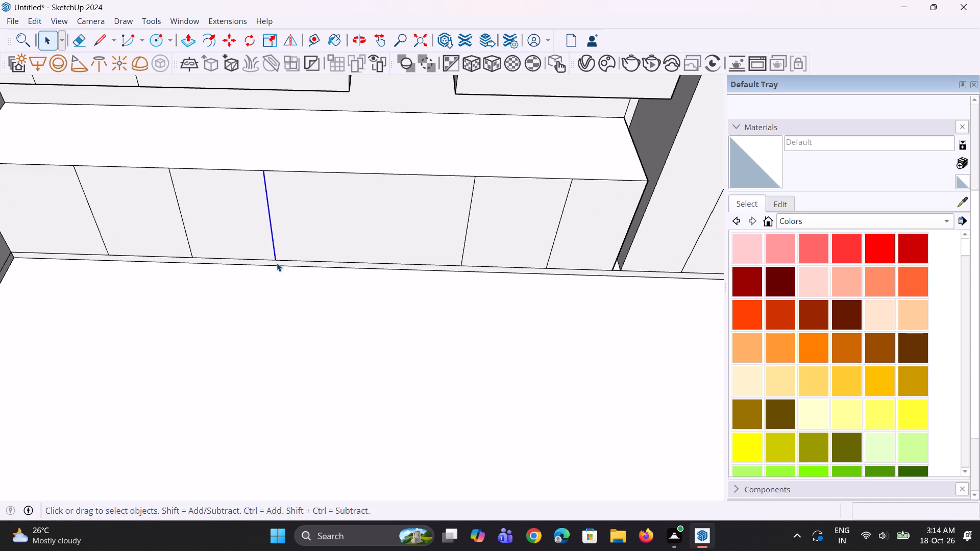
key("m")
left_click(279, 260)
left_click(285, 259)
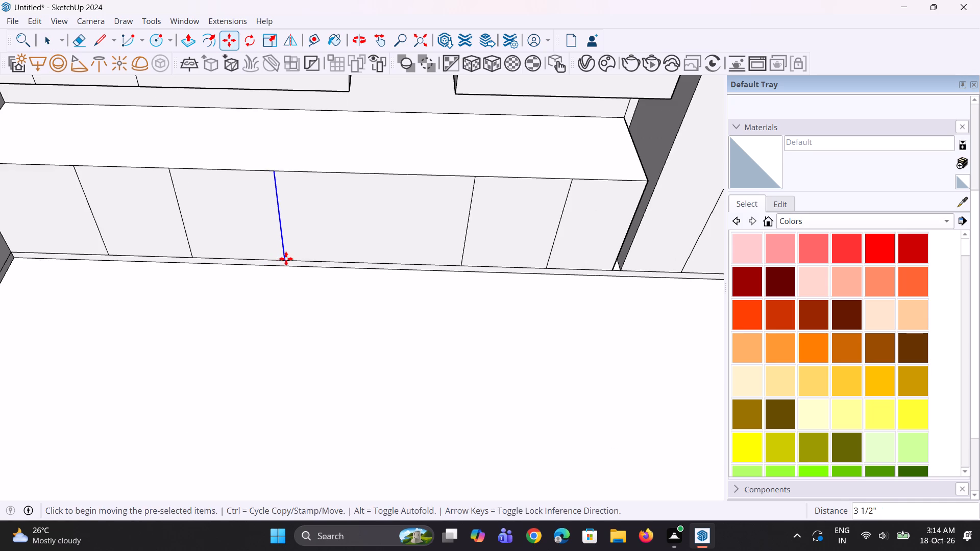
key("space")
Move the fourth divider about 2 13/16" toward the inner corner, narrowing the middle panel from its other side.
left_click(463, 251)
scroll(457, 268, "up", 1)
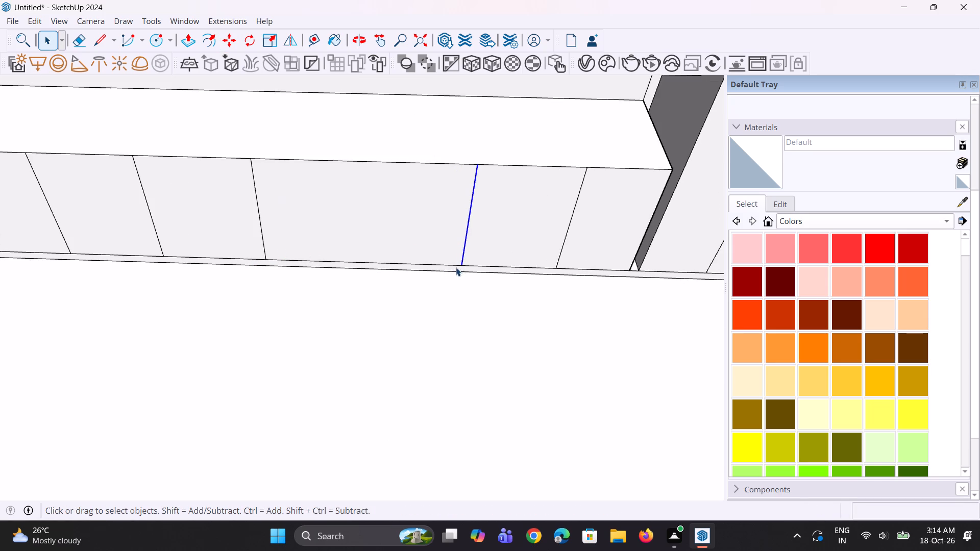
key("m")
left_click(458, 266)
left_click(454, 264)
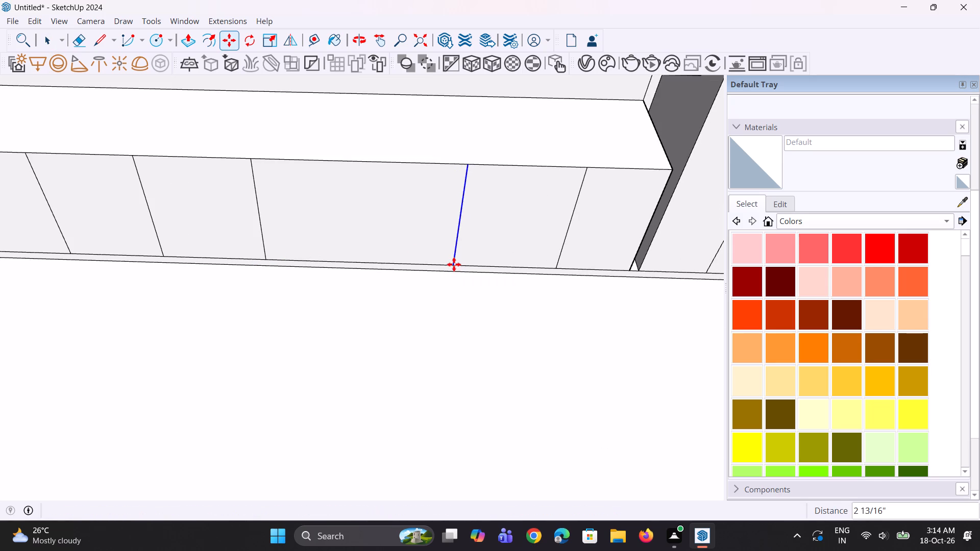
key("space")
Move the second divider slightly toward the inner corner, widening the panel between it and the third divider.
scroll(367, 244, "down", 4)
left_click(366, 230)
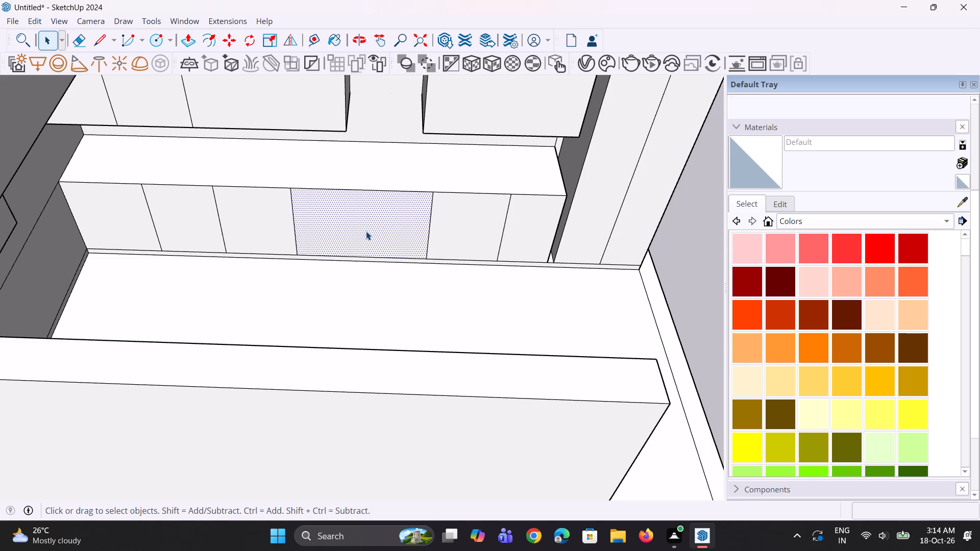
middle_click_drag(402, 249, 400, 235)
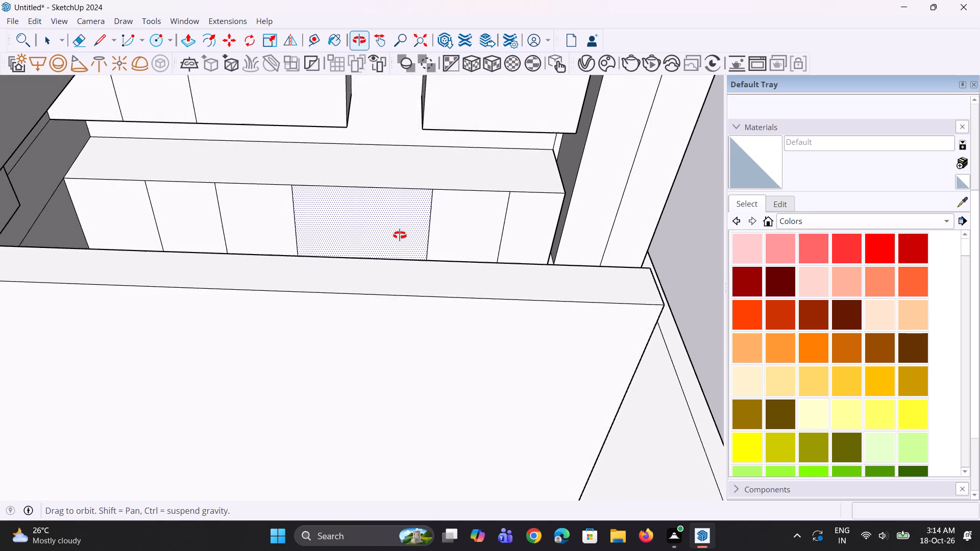
middle_click_drag(400, 235, 401, 242)
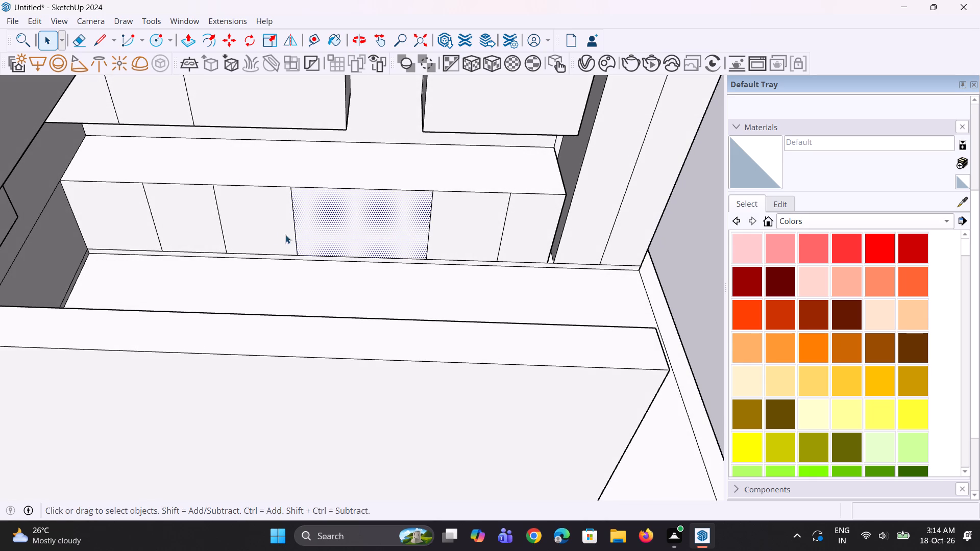
left_click(221, 224)
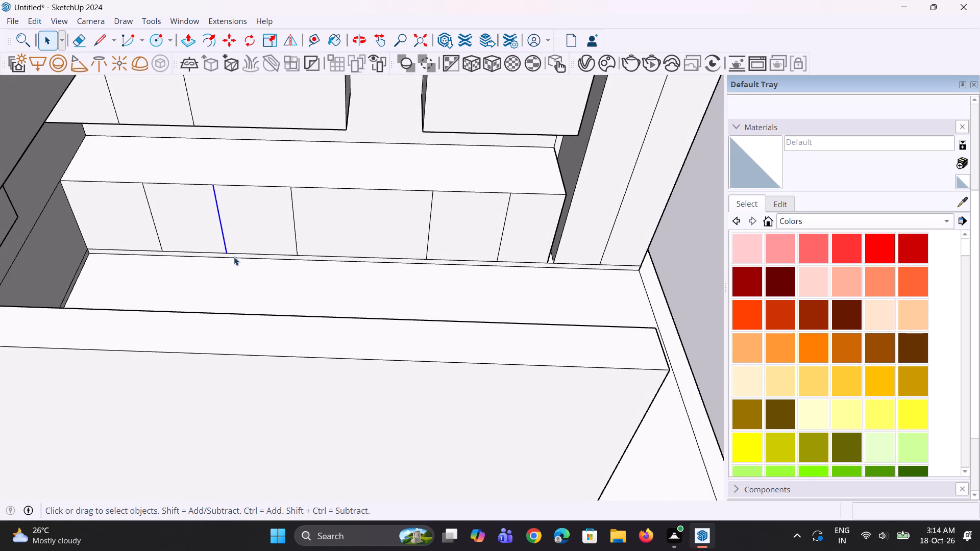
key("m")
left_click(230, 255)
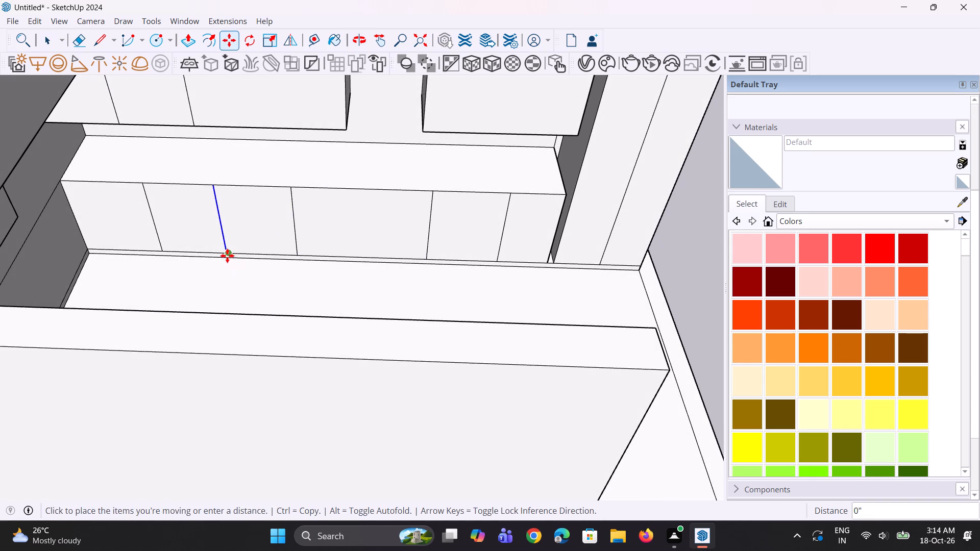
left_click(223, 257)
key("space")
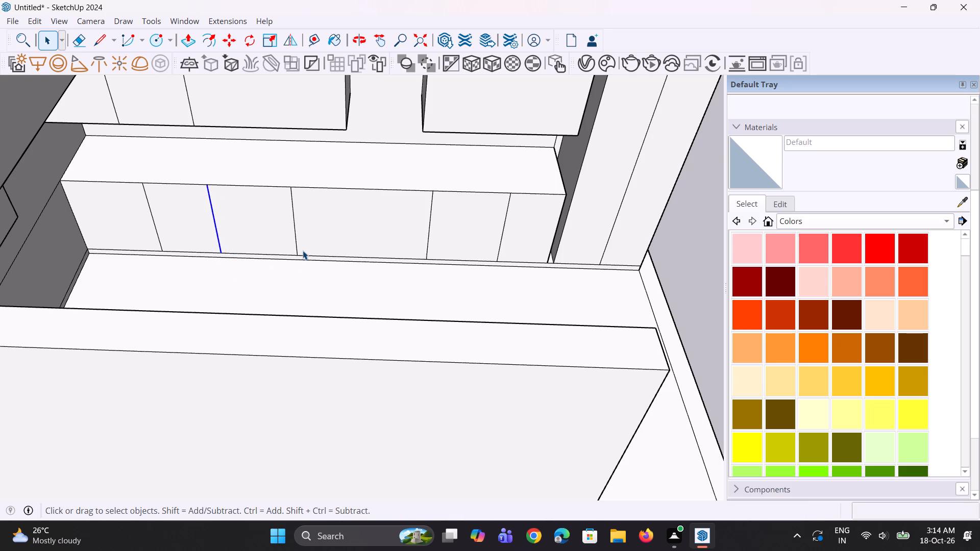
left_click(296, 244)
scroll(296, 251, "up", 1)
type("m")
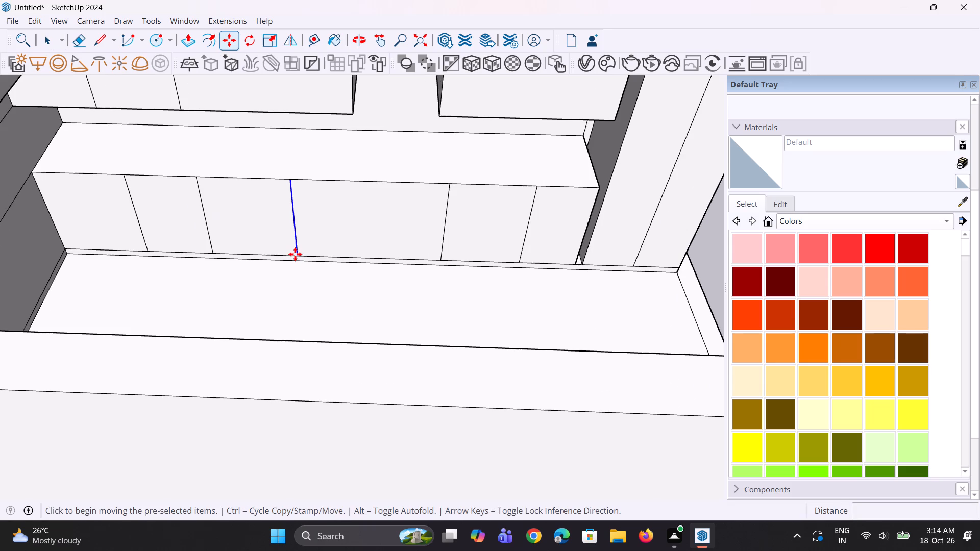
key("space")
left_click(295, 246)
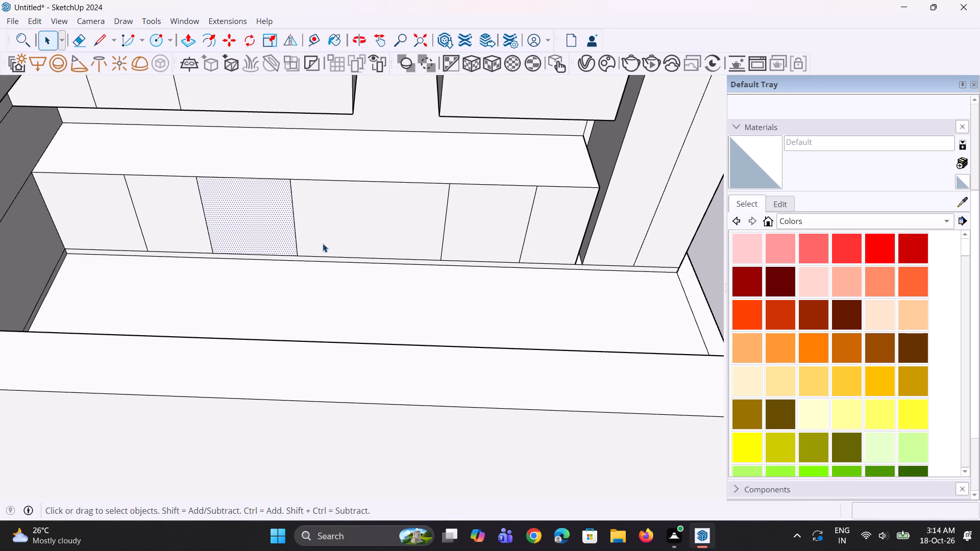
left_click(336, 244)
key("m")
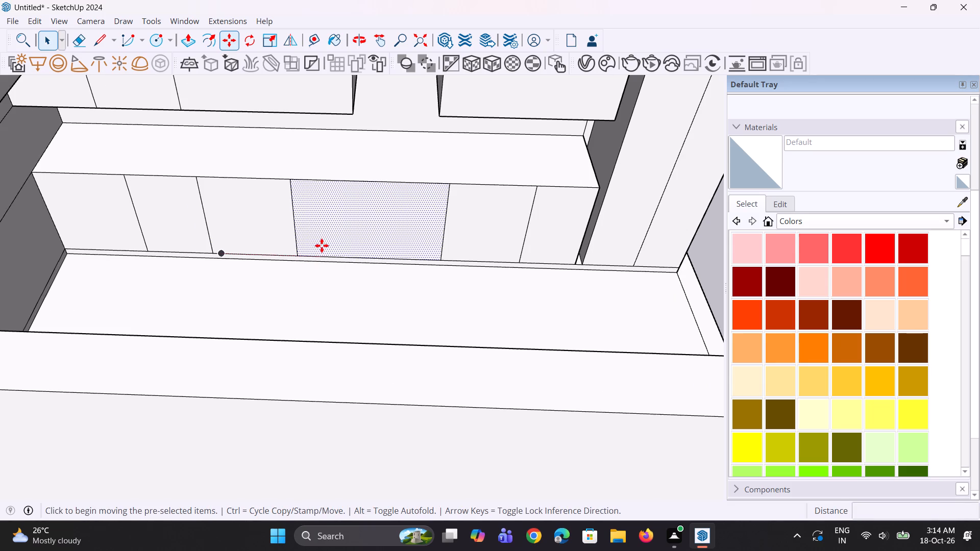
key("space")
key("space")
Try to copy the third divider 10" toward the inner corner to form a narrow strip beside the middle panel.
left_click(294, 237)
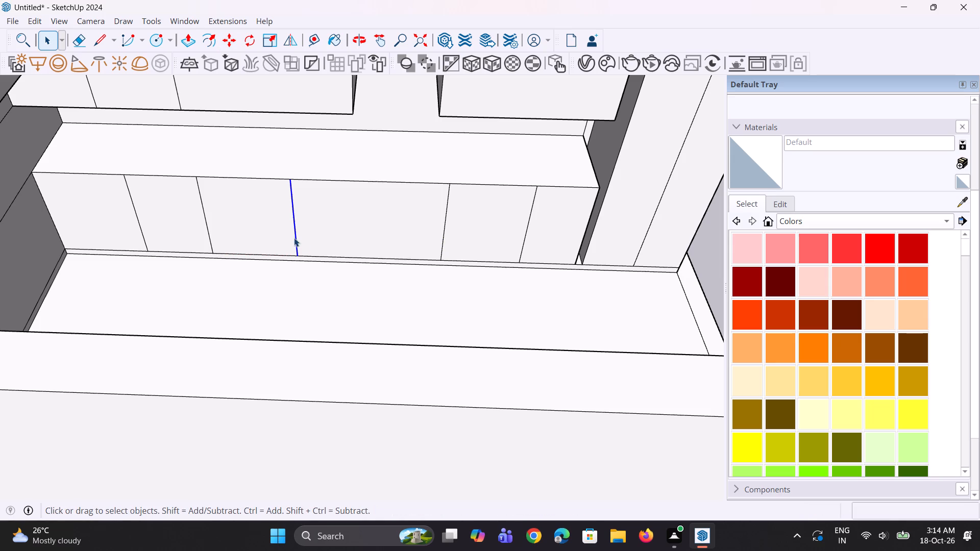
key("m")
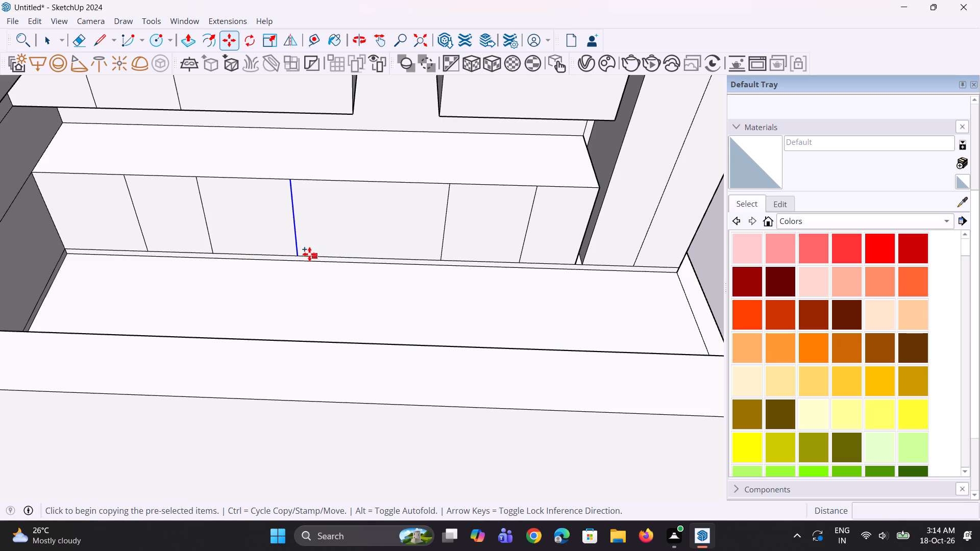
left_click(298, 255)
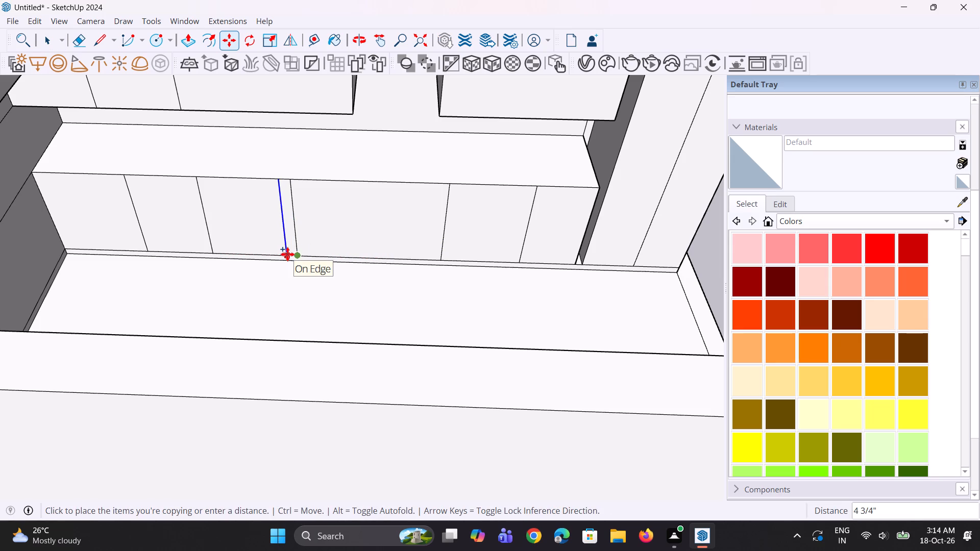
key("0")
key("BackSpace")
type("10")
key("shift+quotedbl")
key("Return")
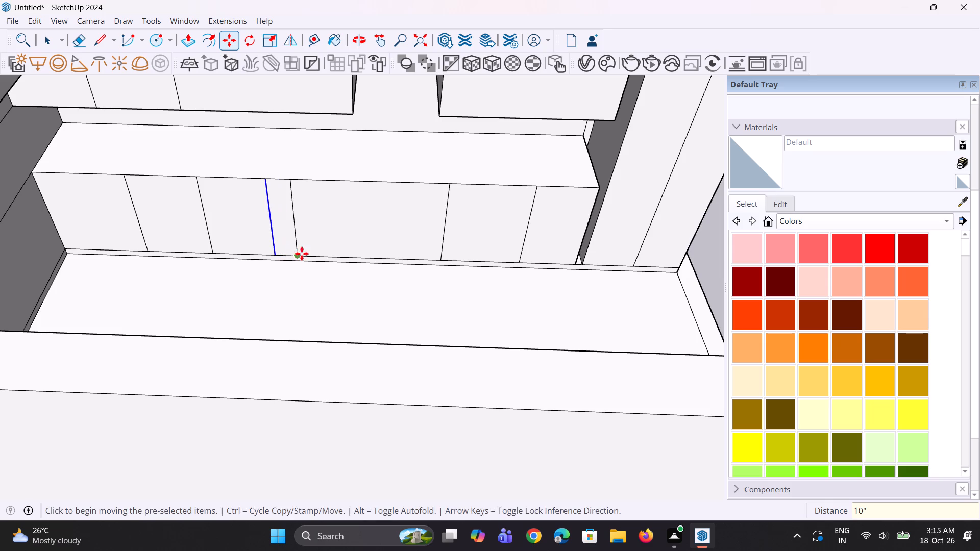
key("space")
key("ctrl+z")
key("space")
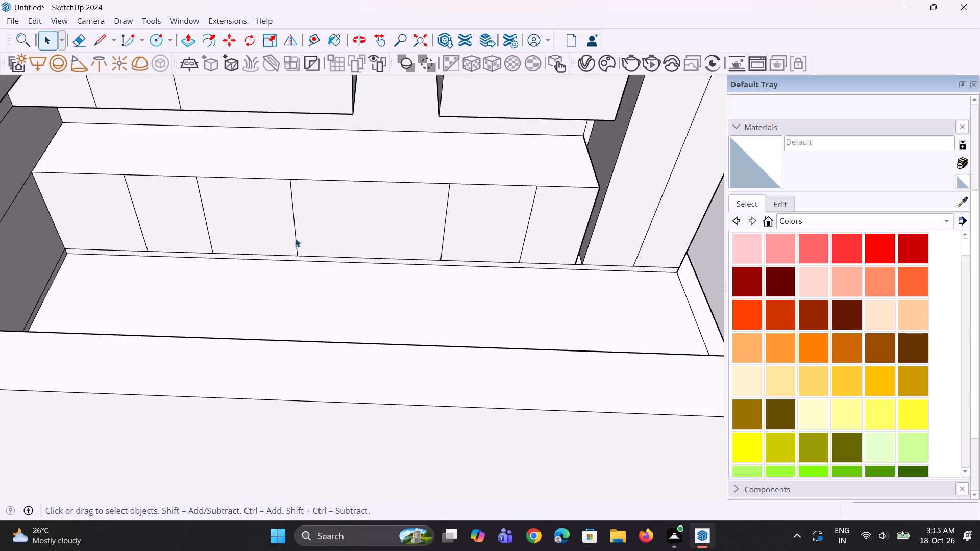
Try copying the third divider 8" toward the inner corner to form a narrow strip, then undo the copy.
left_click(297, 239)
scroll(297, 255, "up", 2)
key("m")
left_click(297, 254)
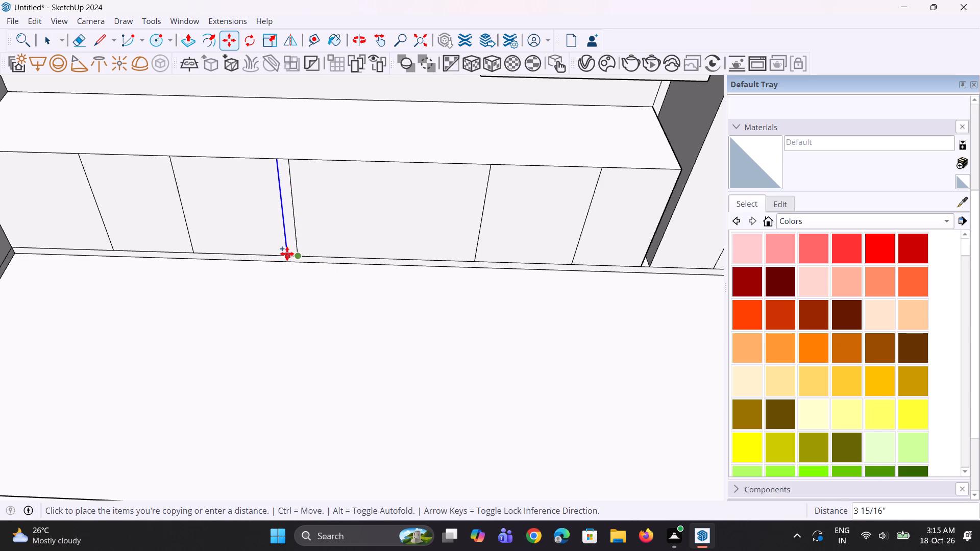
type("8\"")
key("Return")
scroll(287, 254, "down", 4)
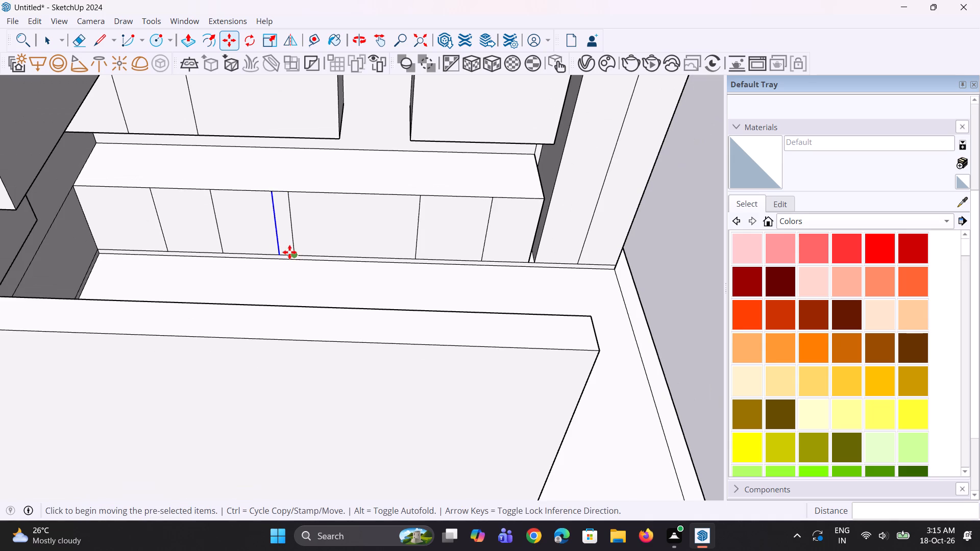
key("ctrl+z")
Copy the third divider 7" toward the inner corner to form a narrow strip beside the middle panel.
key("space")
left_click(295, 247)
scroll(295, 247, "up", 3)
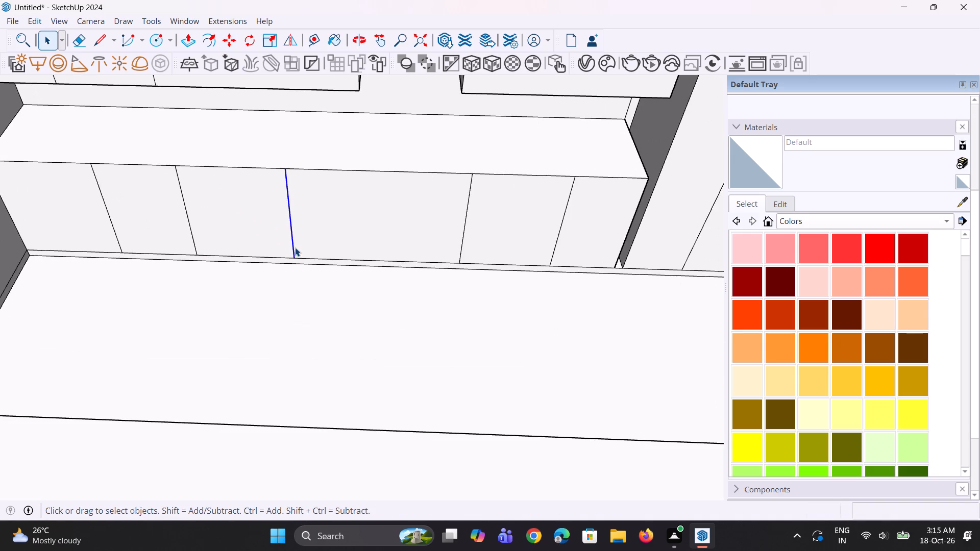
key("m")
left_click(295, 257)
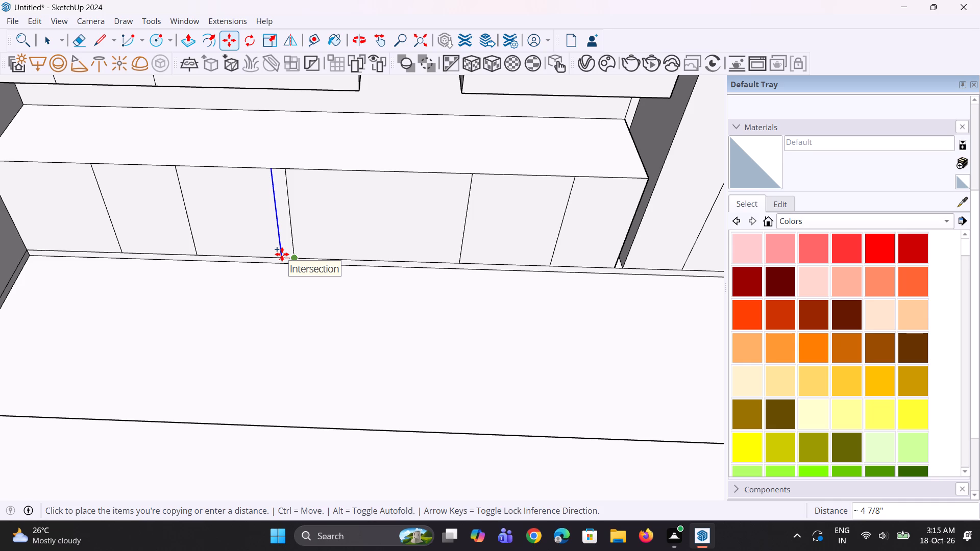
type("7\"")
key("Return")
middle_click_drag(299, 260, 311, 260)
key("space")
key("space")
Copy the fourth divider 7" toward the far end to form a matching narrow strip on the middle panel's other side.
scroll(284, 251, "down", 5)
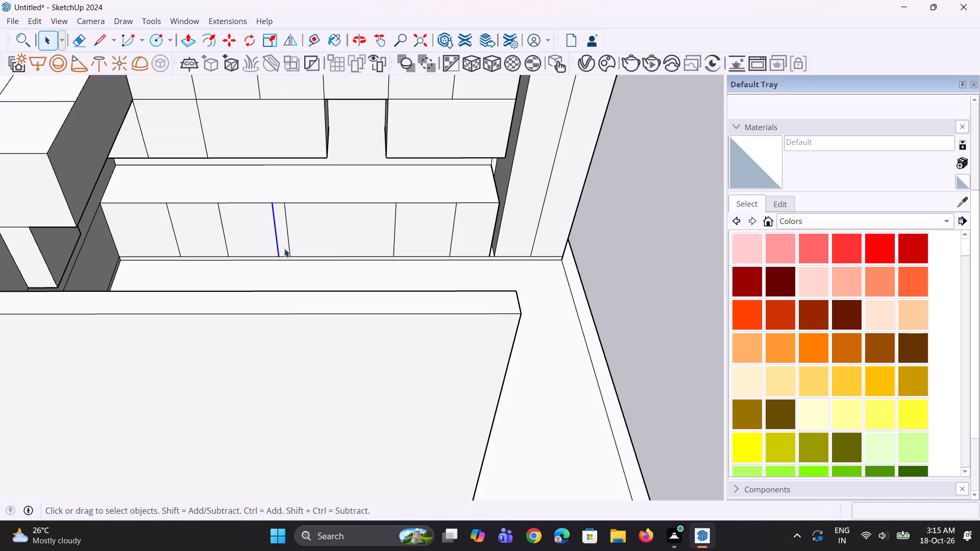
left_click(394, 247)
scroll(394, 257, "up", 2)
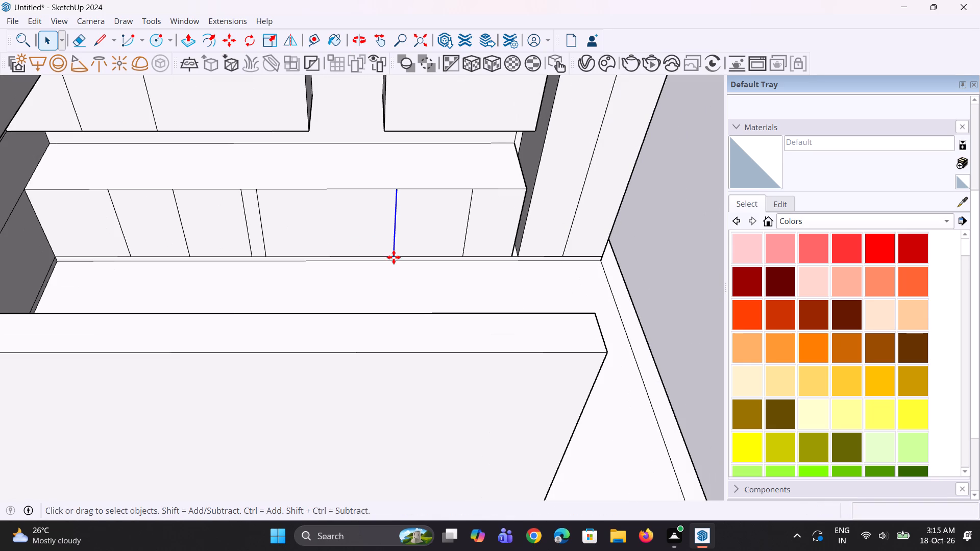
key("m")
left_click(396, 254)
left_click(404, 254)
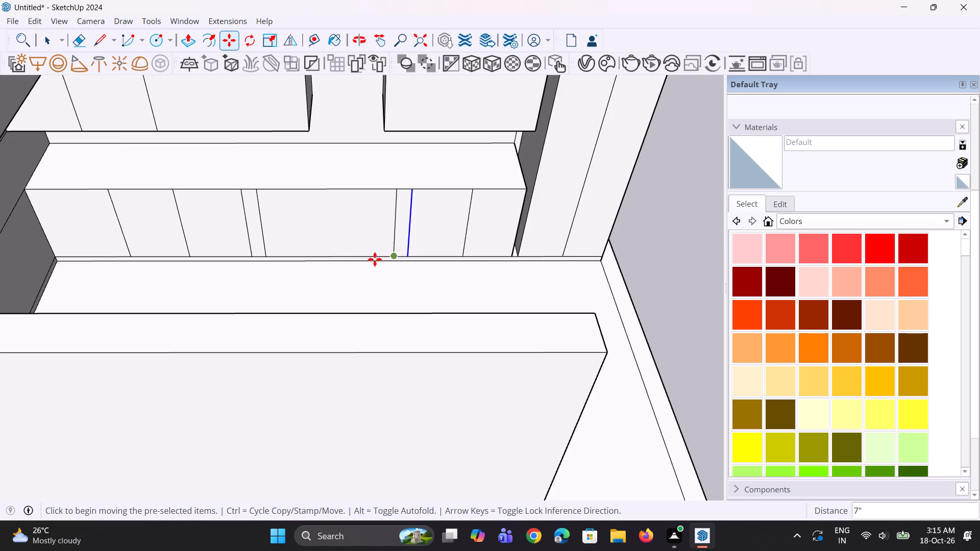
scroll(350, 259, "down", 4)
middle_click_drag(351, 259, 344, 245)
key("space")
key("space")
left_click(580, 270)
Push/Pull the side-wall plinth strip out to the main run's first divider and extrude the cabinet face above it equally.
middle_click_drag(488, 279, 261, 233)
scroll(271, 204, "up", 5)
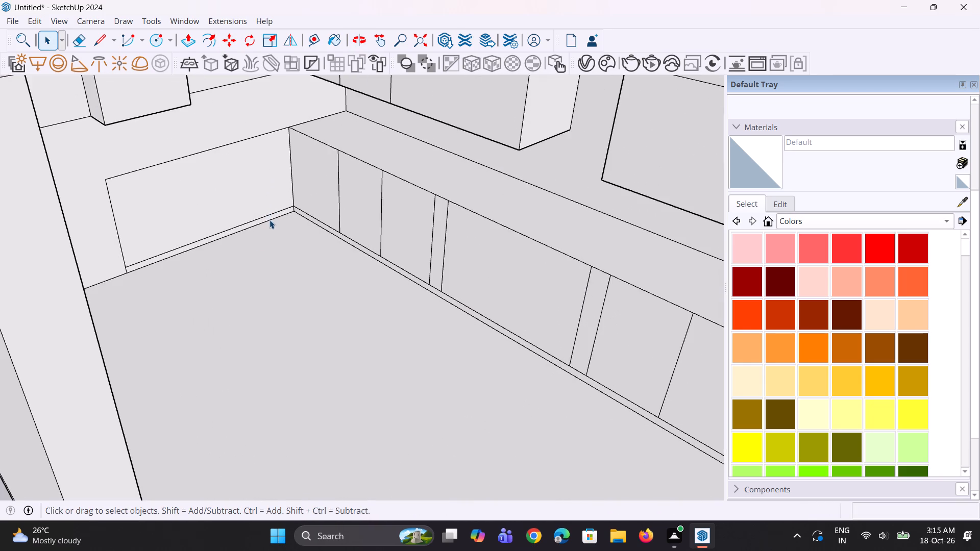
key("p")
left_click(273, 216)
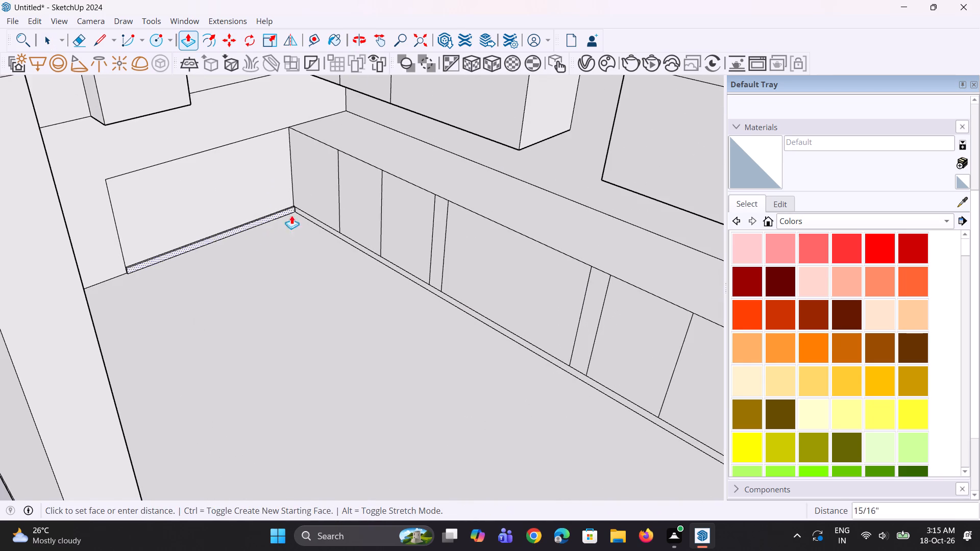
left_click(340, 210)
double_click(266, 183)
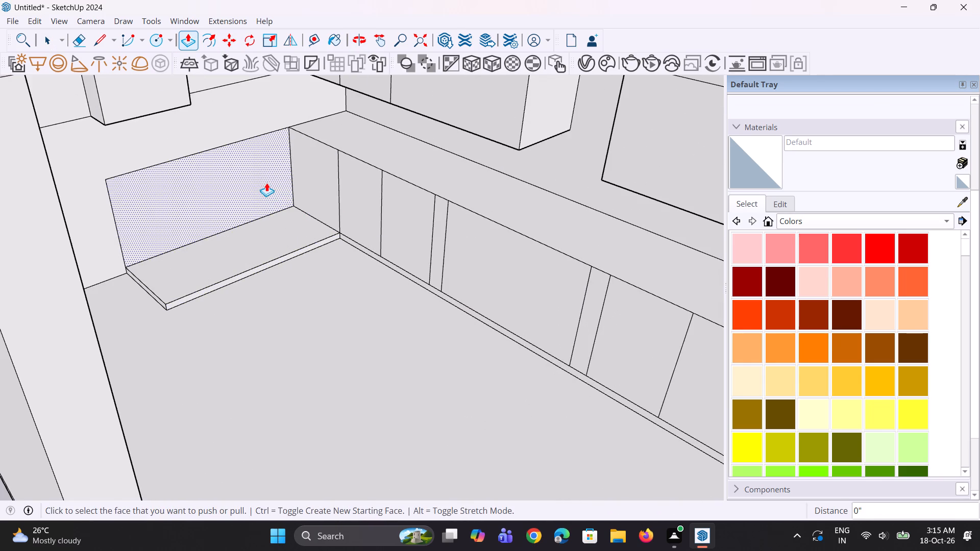
middle_click_drag(266, 187, 291, 181)
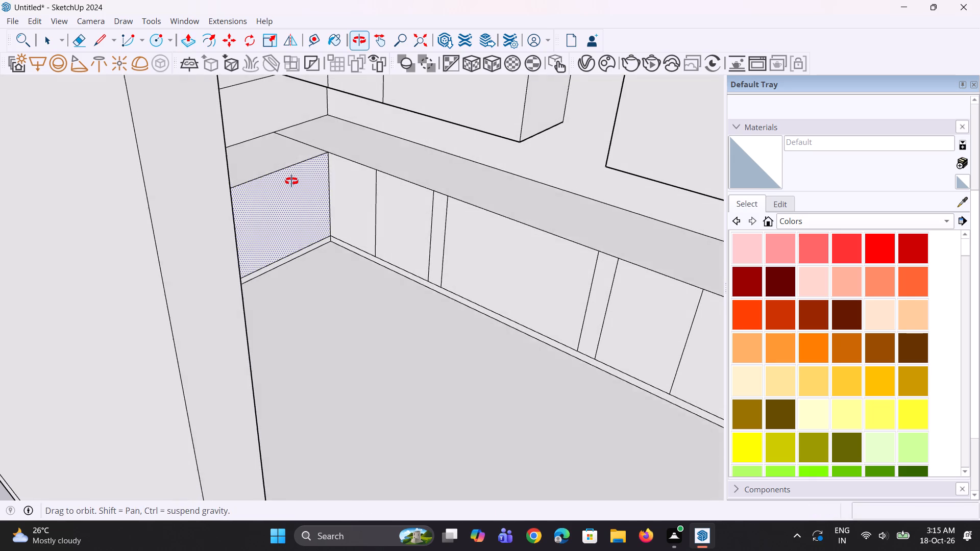
middle_click_drag(291, 181, 291, 181)
key("space")
key("space")
Copy the outer vertical edge of the side-wall base cabinet's front about 2' 2 11/16" toward the inner corner as a divider.
scroll(309, 211, "down", 4)
middle_click_drag(307, 211, 268, 206)
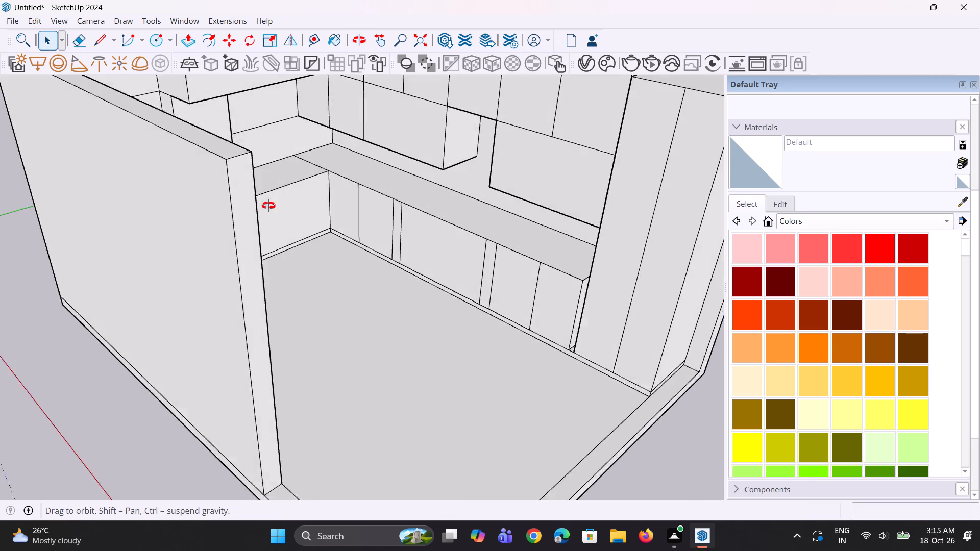
middle_click_drag(268, 206, 208, 187)
scroll(248, 196, "up", 6)
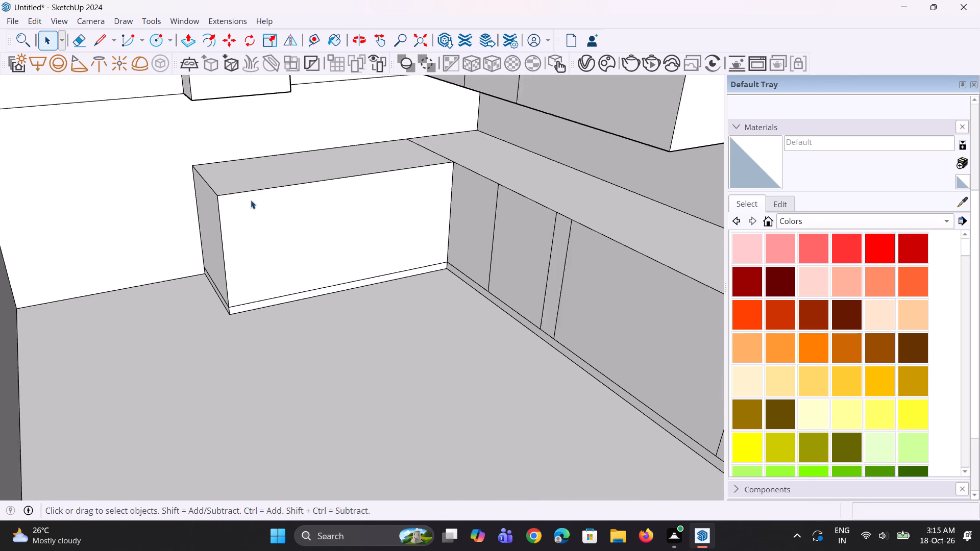
scroll(251, 200, "up", 1)
middle_click_drag(251, 200, 246, 200)
left_click(217, 228)
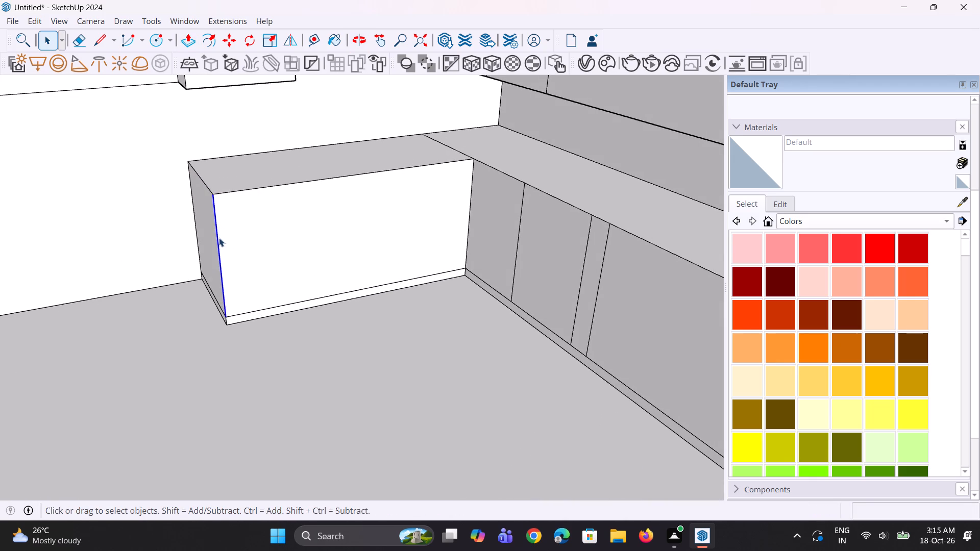
key("m")
left_click(232, 317)
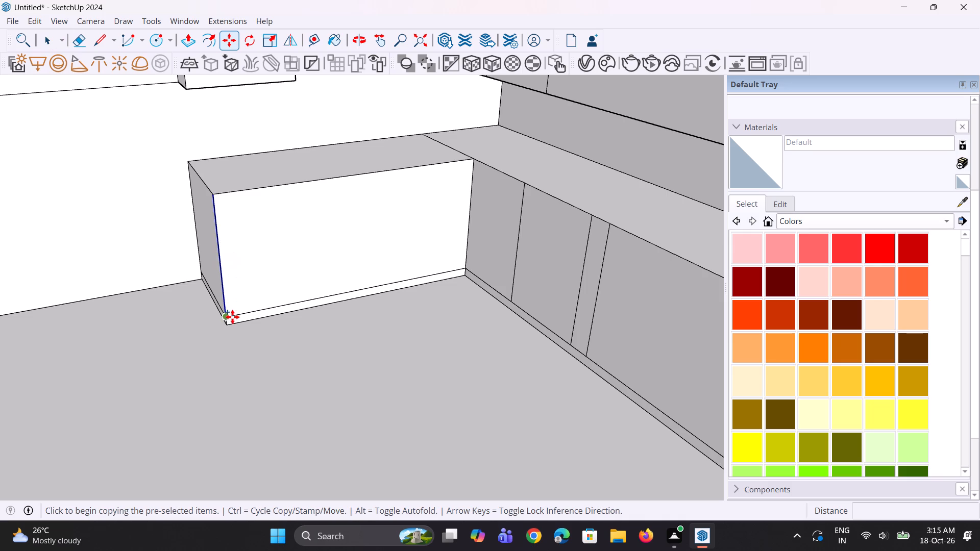
left_click(303, 303)
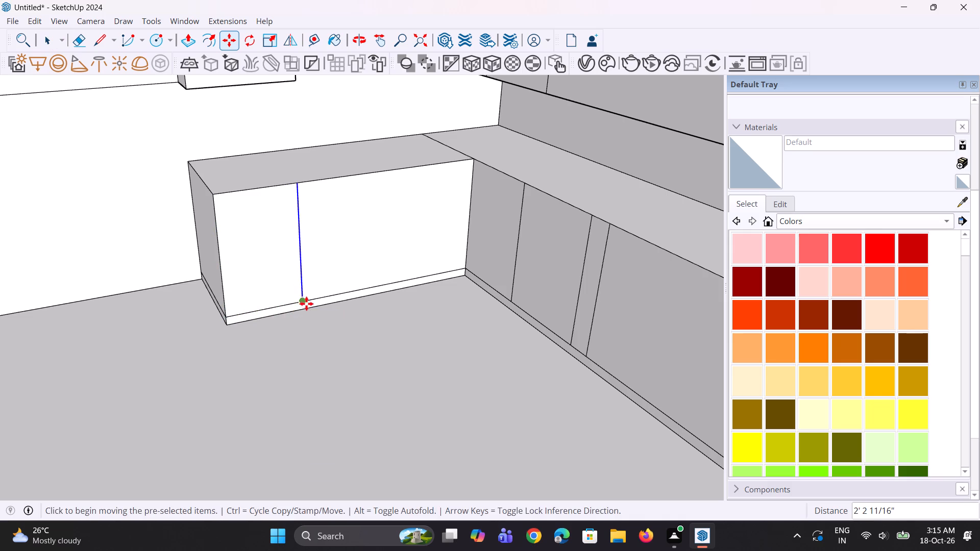
middle_click(297, 300)
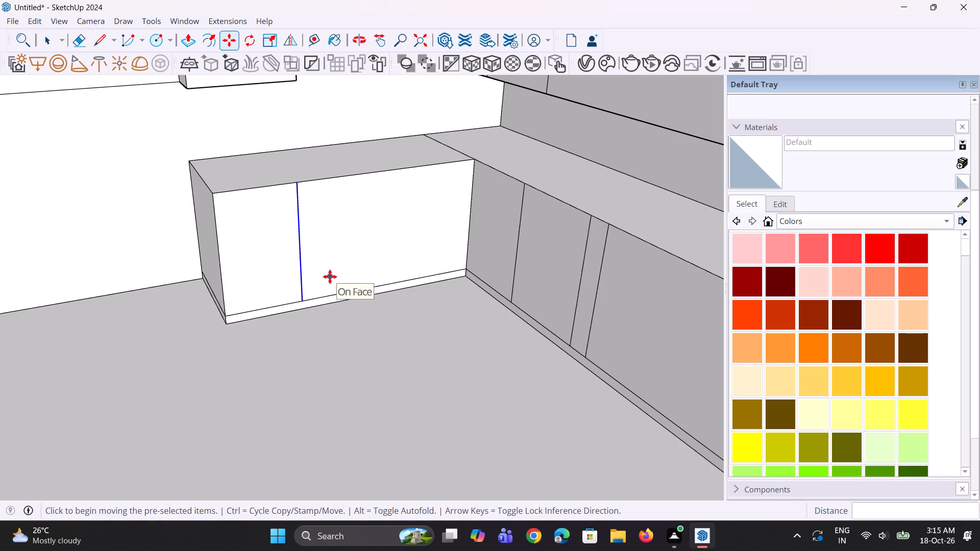
scroll(333, 271, "down", 4)
middle_click_drag(338, 271, 347, 278)
scroll(329, 291, "up", 4)
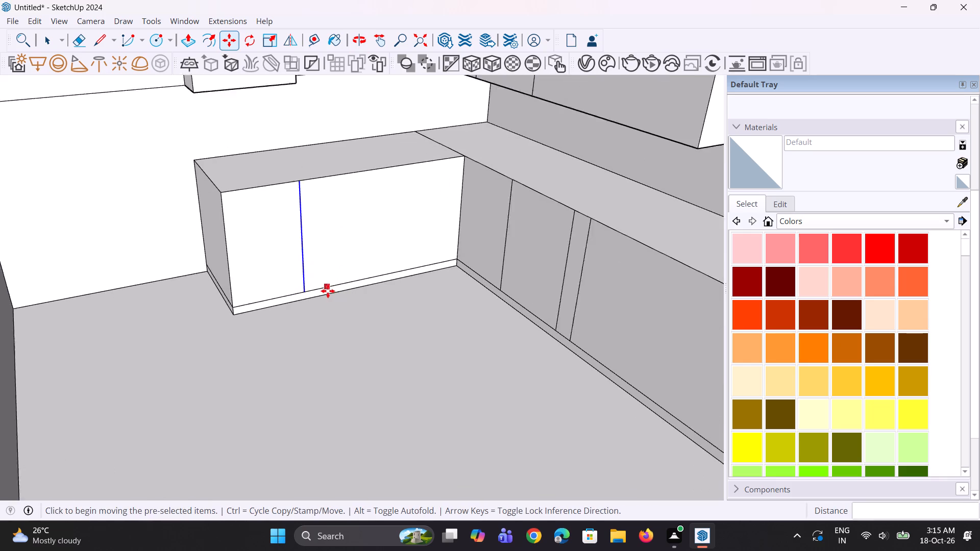
key("space")
Push the side-wall cabinet's plinth strip inward about 1 3/8" and recess the main run's plinth by the same amount.
scroll(337, 305, "up", 2)
key("p")
left_click(337, 289)
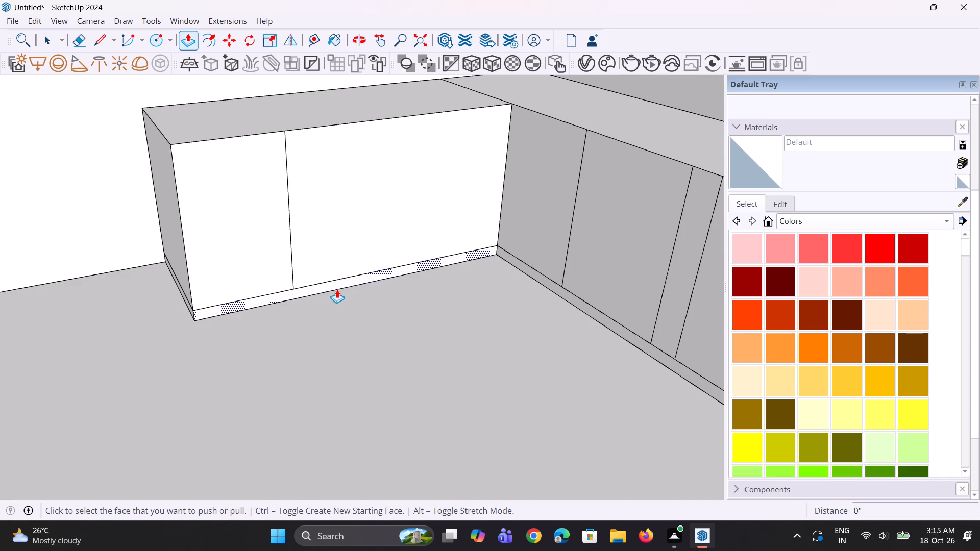
left_click(335, 287)
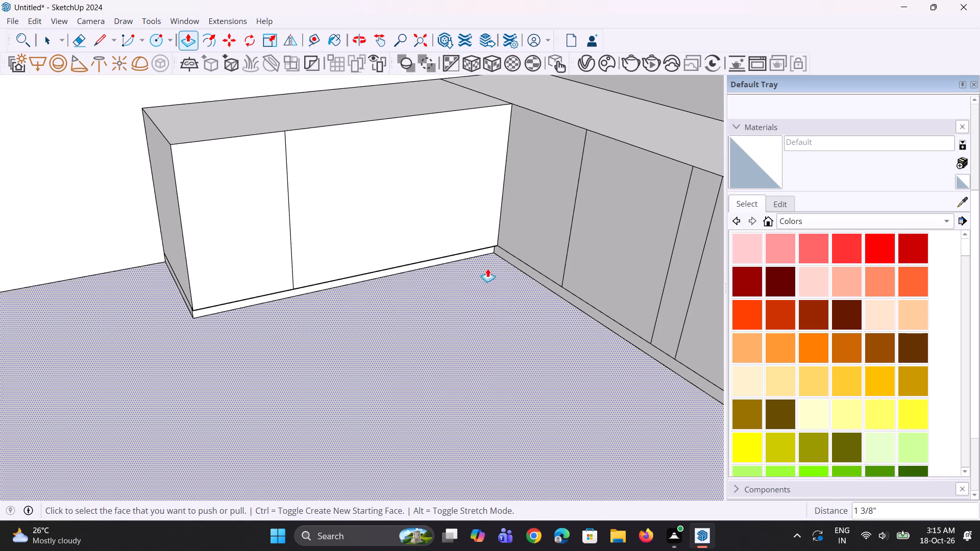
double_click(515, 261)
Erase the leftover short vertical edge on the recessed plinth at the inner corner.
middle_click_drag(462, 281, 496, 277)
scroll(496, 277, "up", 3)
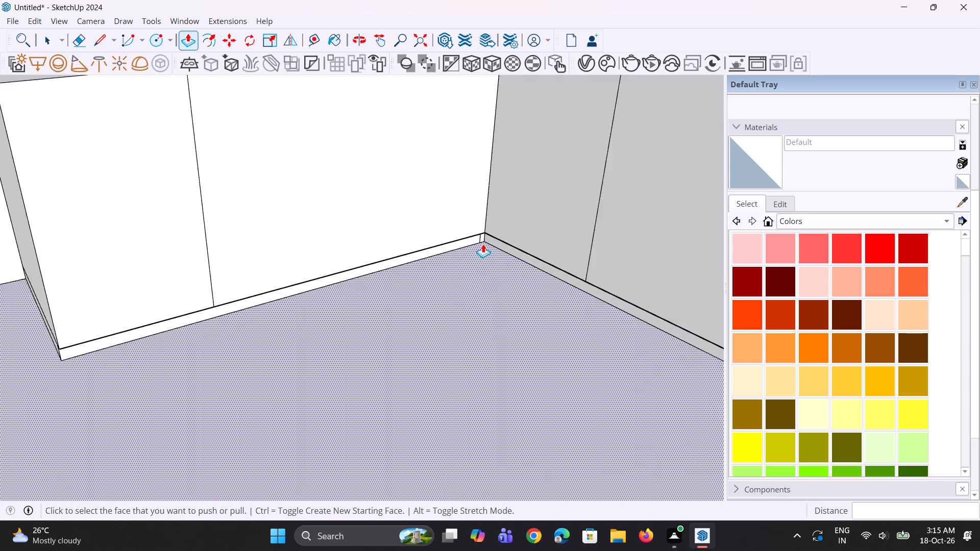
scroll(483, 244, "up", 11)
key("e")
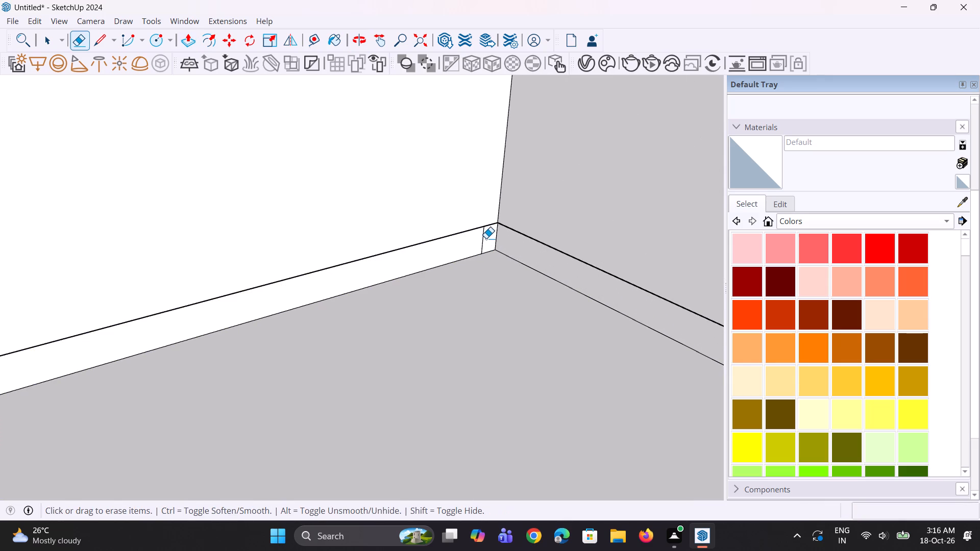
left_click(486, 238)
left_click(486, 238)
left_click(482, 241)
scroll(446, 259, "down", 2)
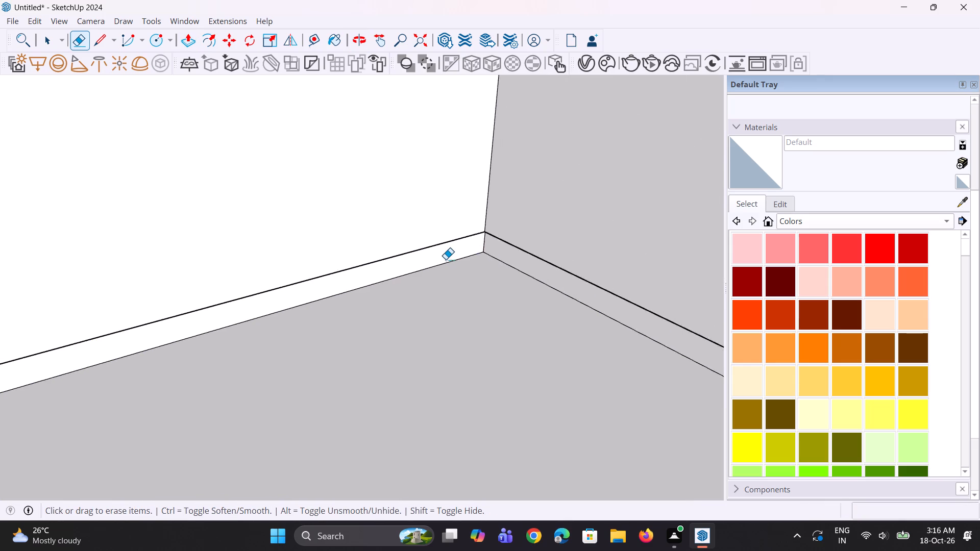
scroll(446, 259, "down", 10)
middle_click_drag(411, 260, 467, 279)
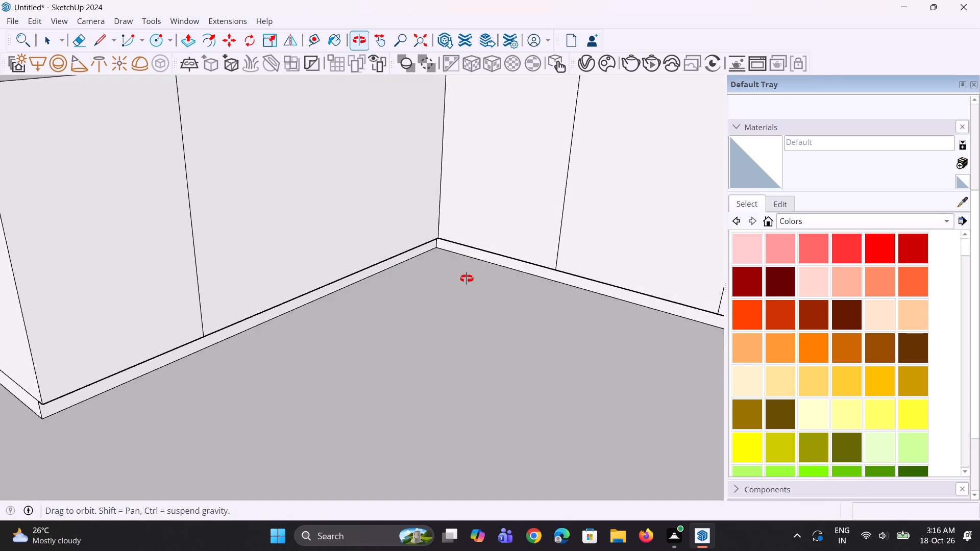
middle_click_drag(467, 279, 405, 321)
scroll(407, 321, "up", 1)
scroll(395, 312, "down", 11)
middle_click_drag(389, 311, 440, 268)
scroll(440, 268, "up", 1)
key("space")
Copy the main run's divider nearest the inner corner by 0.3" to form a thin gap between the door panels.
scroll(458, 210, "up", 1)
scroll(444, 230, "down", 5)
middle_click_drag(438, 265, 448, 316)
scroll(443, 278, "up", 6)
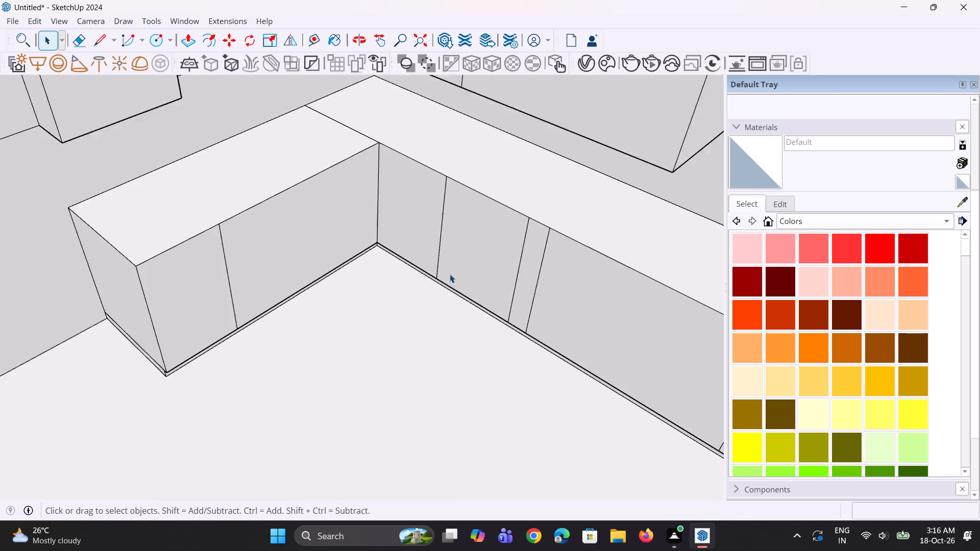
scroll(450, 274, "up", 1)
left_click(438, 251)
scroll(438, 261, "up", 2)
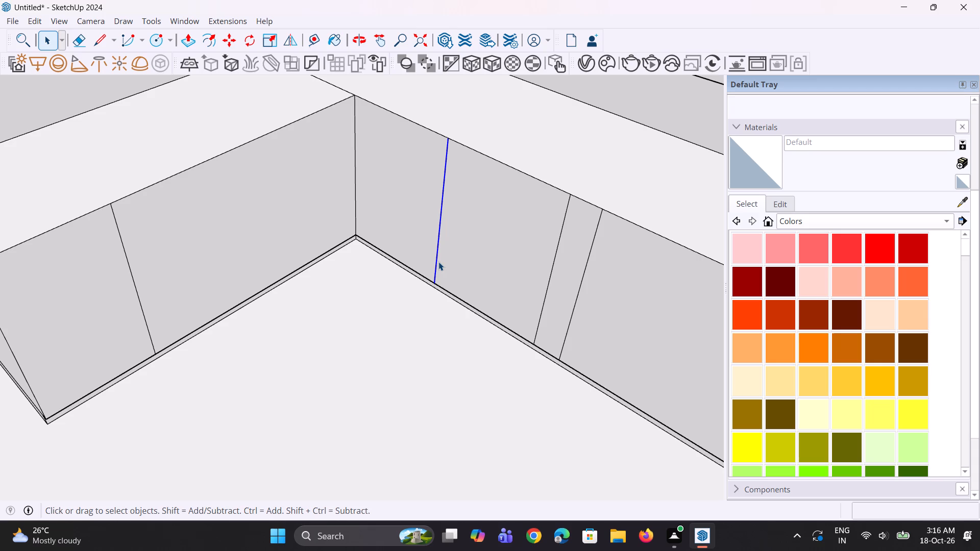
key("m")
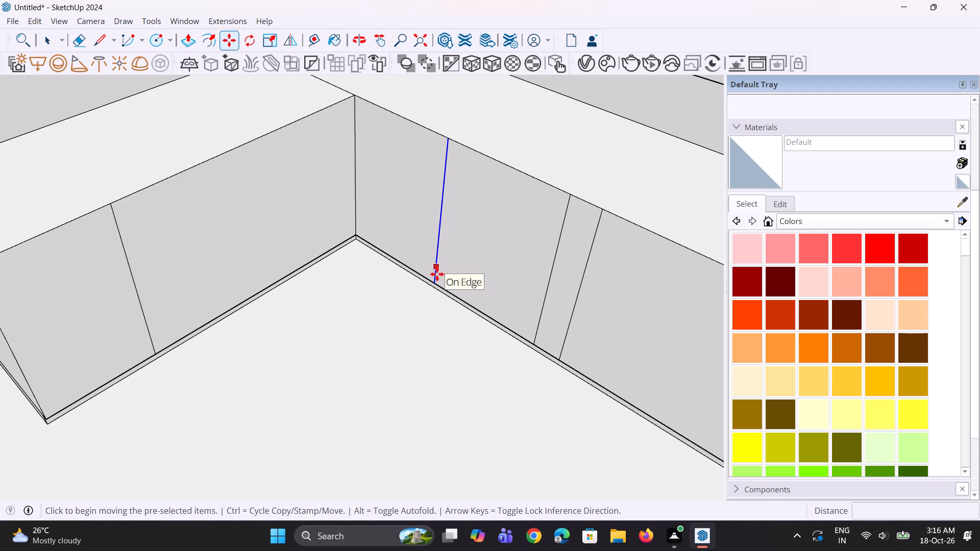
scroll(433, 287, "up", 6)
left_click(435, 283)
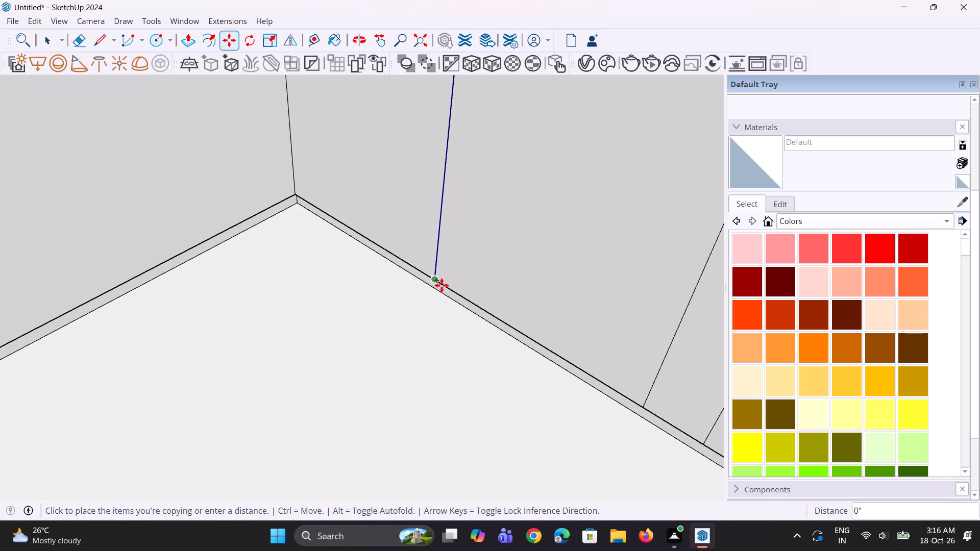
type("0.3\"")
key("Return")
middle_click_drag(446, 288, 489, 302)
scroll(465, 306, "up", 1)
scroll(403, 313, "down", 11)
middle_click_drag(506, 339, 526, 302)
scroll(506, 339, "up", 1)
key("space")
key("space")
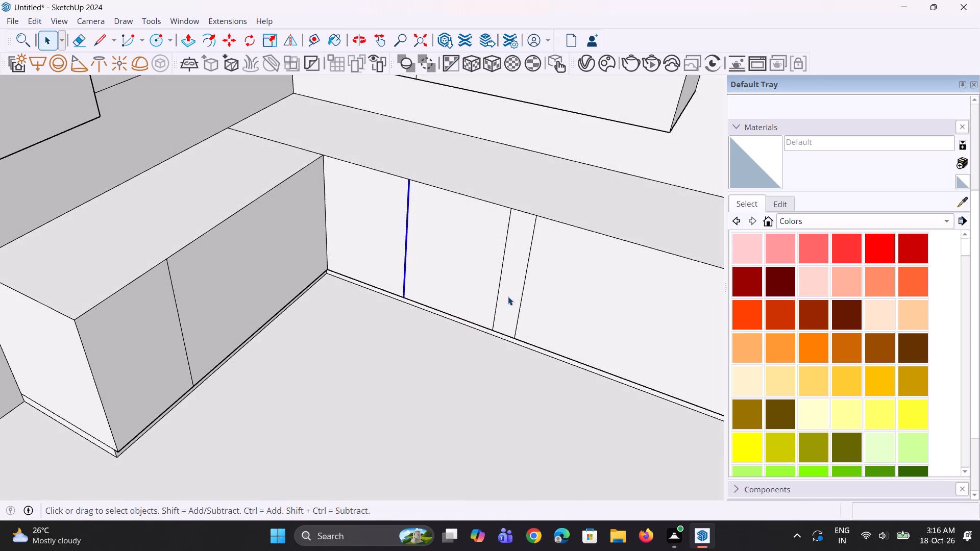
Copy the narrow strip's corner-side divider slightly toward the inner corner to form a matching thin gap.
left_click(497, 298)
scroll(492, 330, "up", 1)
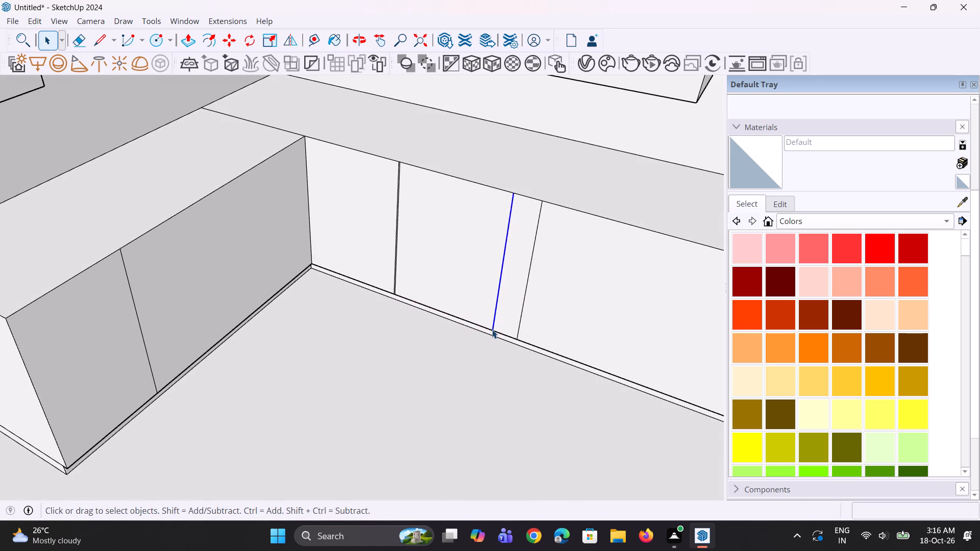
key("m")
scroll(492, 330, "up", 2)
left_click(493, 330)
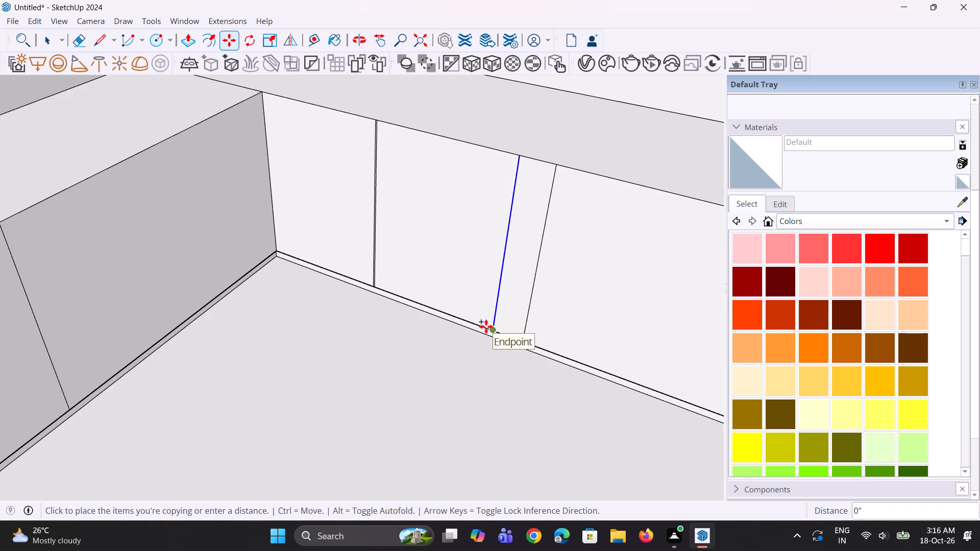
left_click(485, 325)
scroll(437, 322, "down", 4)
scroll(456, 315, "up", 1)
middle_click_drag(467, 315, 481, 316)
key("space")
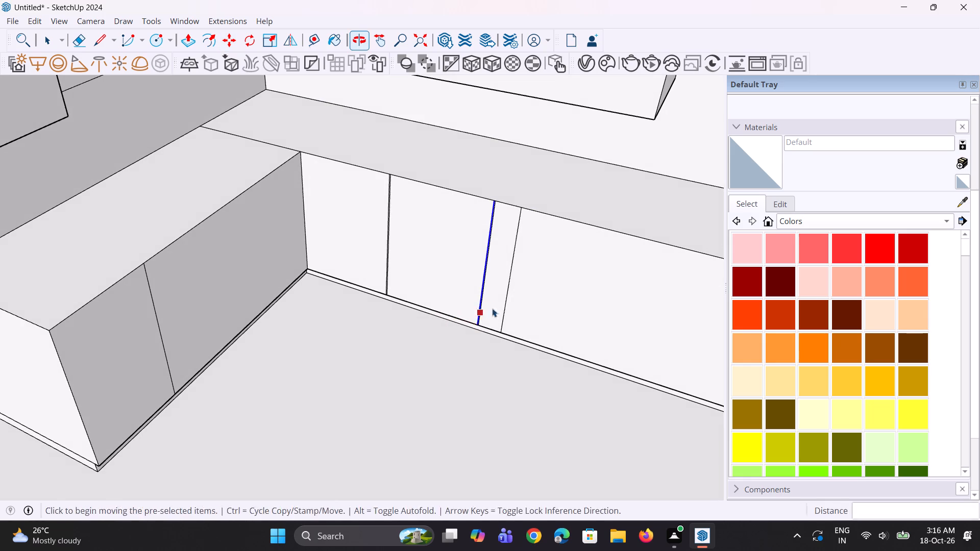
key("space")
Copy the narrow strip's other divider about 5/16" toward the middle panel to form a thin gap.
left_click(503, 309)
scroll(502, 332, "up", 2)
key("m")
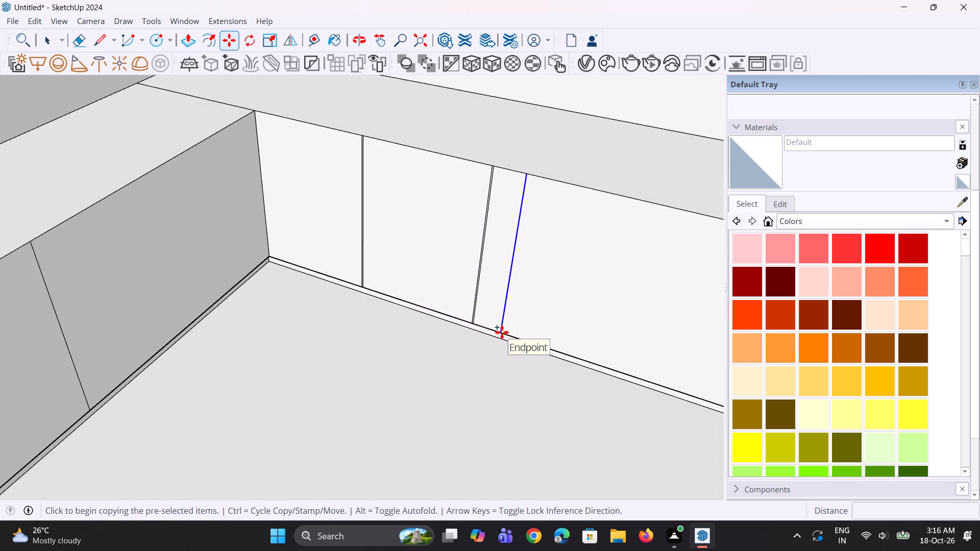
left_click(502, 332)
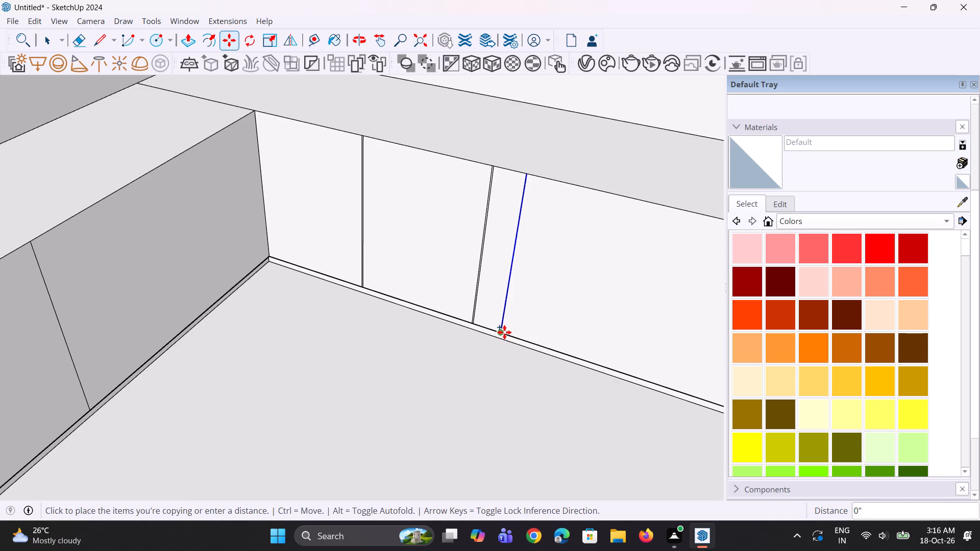
left_click(508, 335)
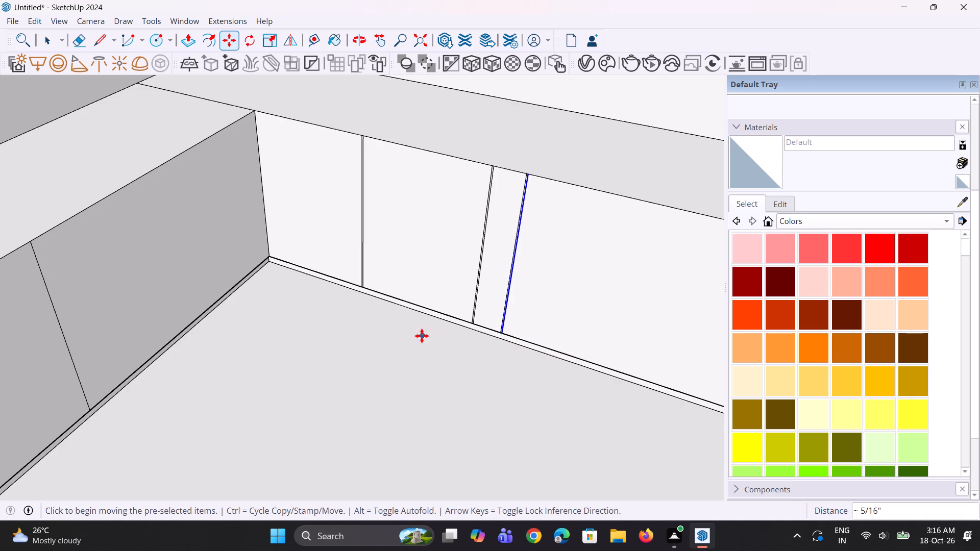
Copy the corner-side divider of the second narrow strip, beyond the wide middle panel, by 0.3" to form a thin gap.
scroll(422, 336, "down", 9)
key("space")
key("space")
left_click(573, 349)
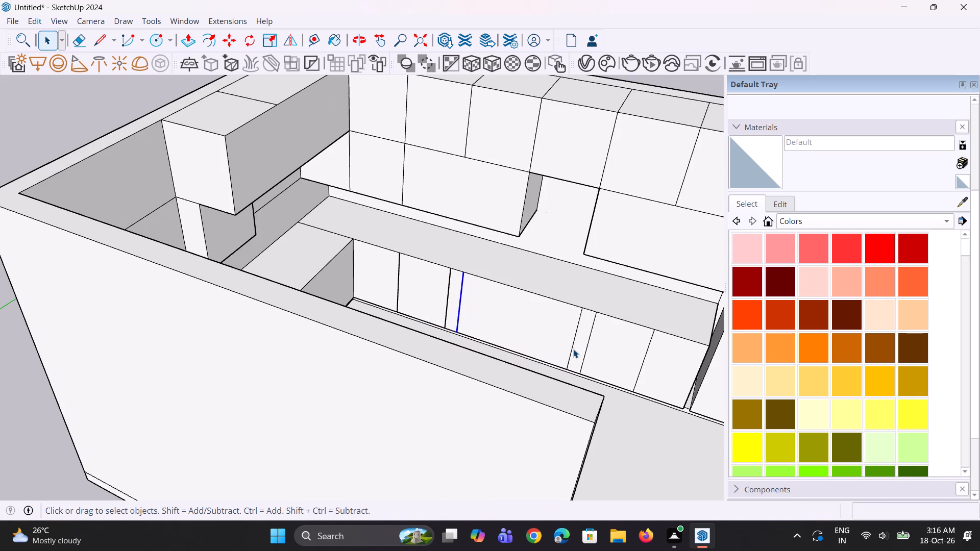
scroll(565, 358, "up", 7)
key("m")
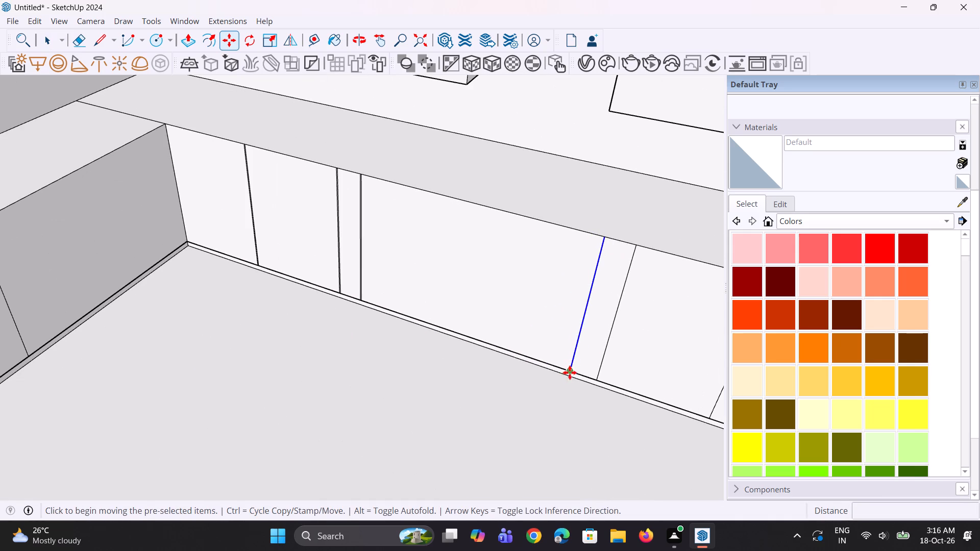
scroll(570, 372, "up", 1, "ctrl")
left_click(572, 369)
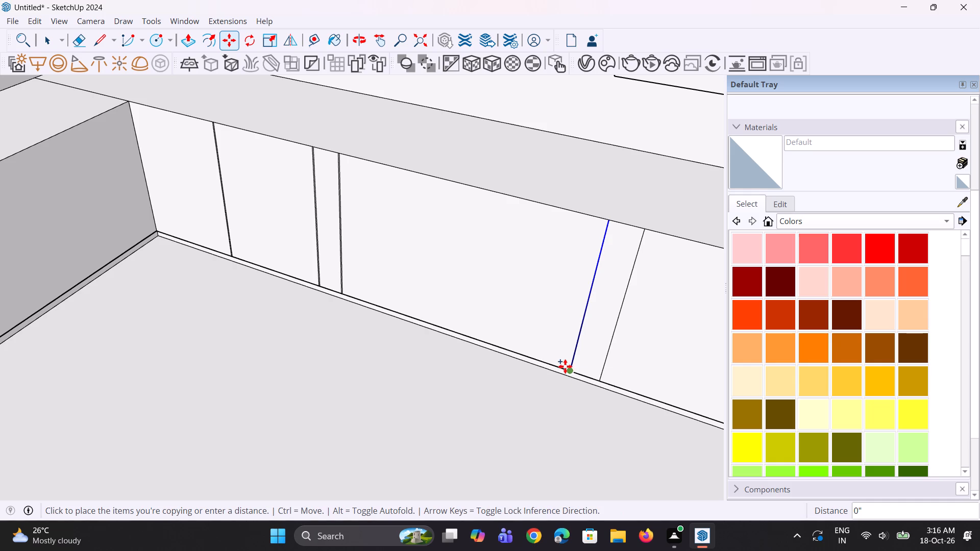
scroll(560, 365, "up", 3)
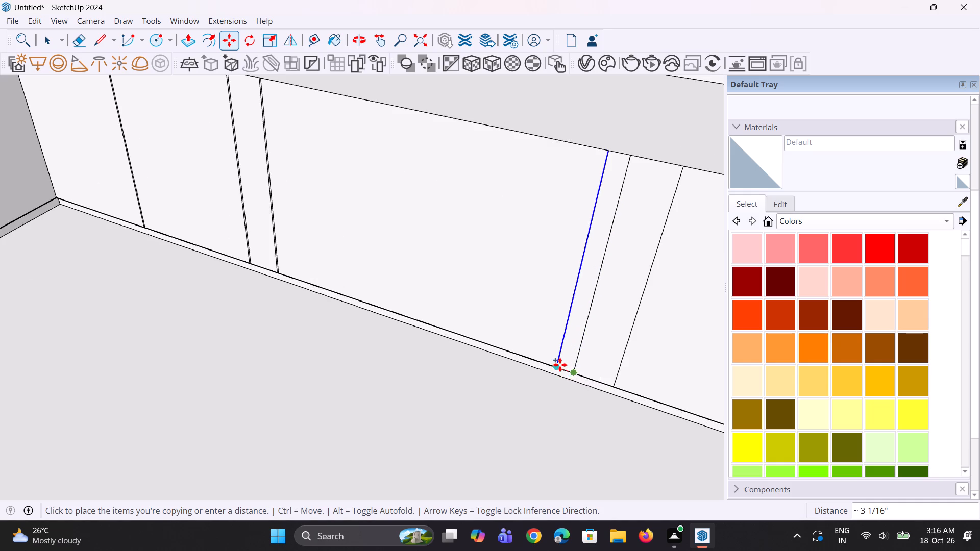
scroll(560, 365, "up", 2)
type("0.3\"")
key("Return")
scroll(553, 369, "down", 5)
key("space")
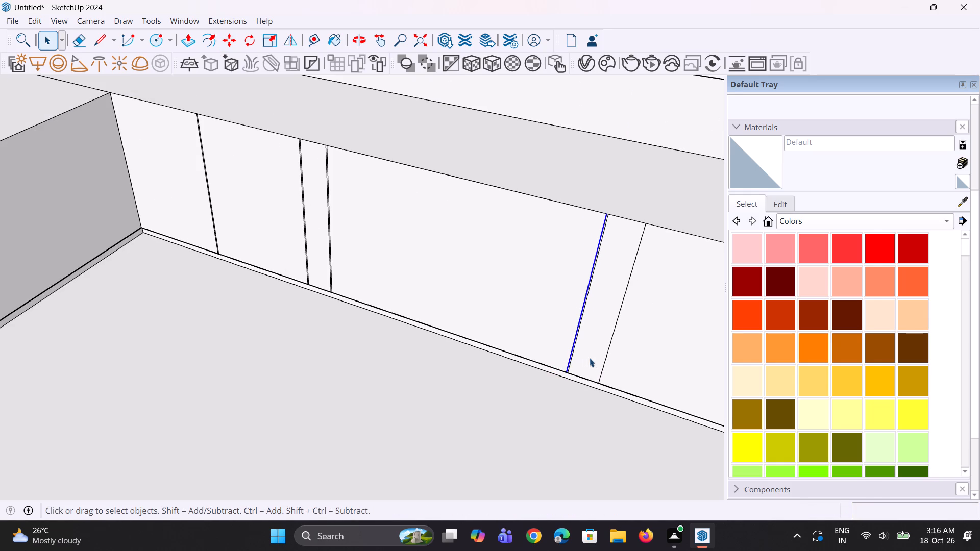
key("space")
Copy the second narrow strip's other divider slightly away from the inner corner to form a matching thin gap.
left_click(603, 362)
scroll(600, 384, "up", 1)
scroll(558, 352, "down", 9)
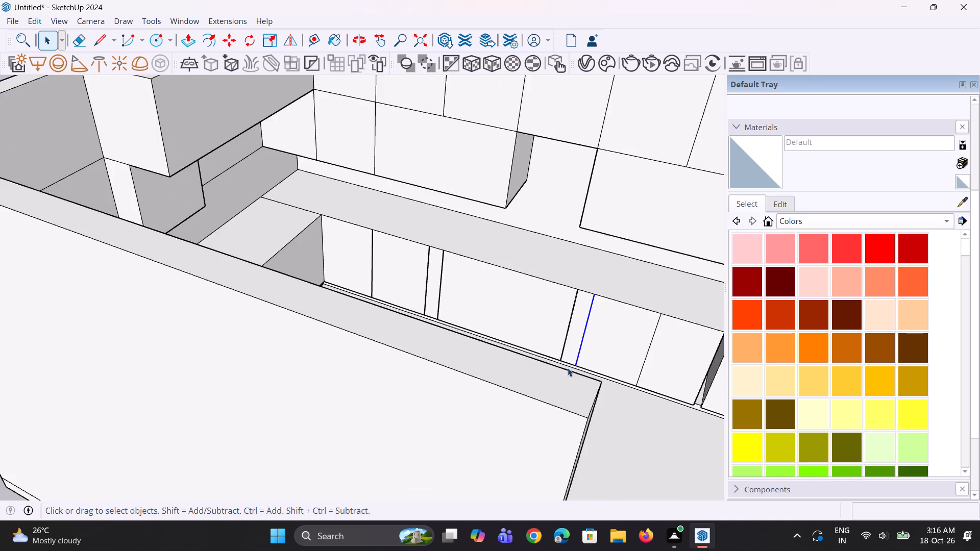
scroll(568, 368, "up", 7)
key("m")
scroll(578, 364, "up", 5)
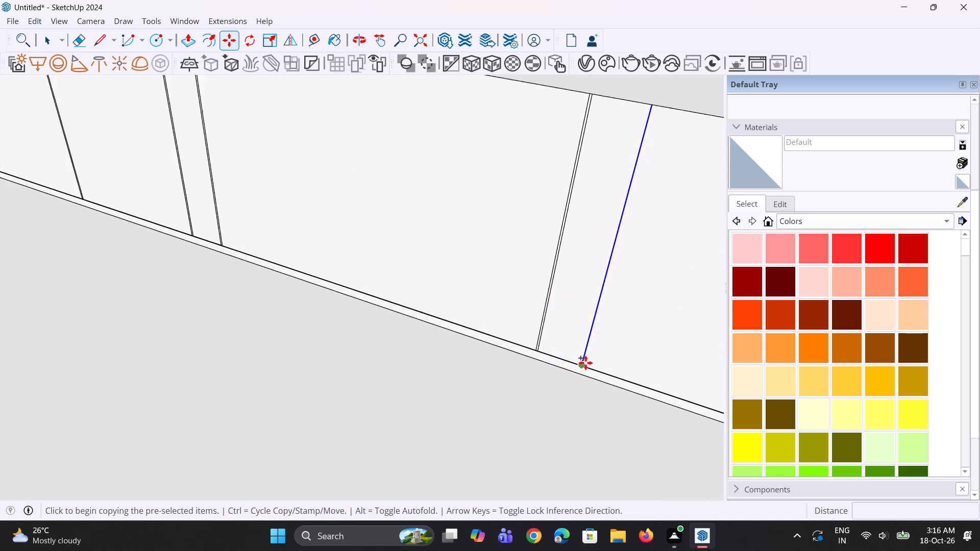
left_click(583, 363)
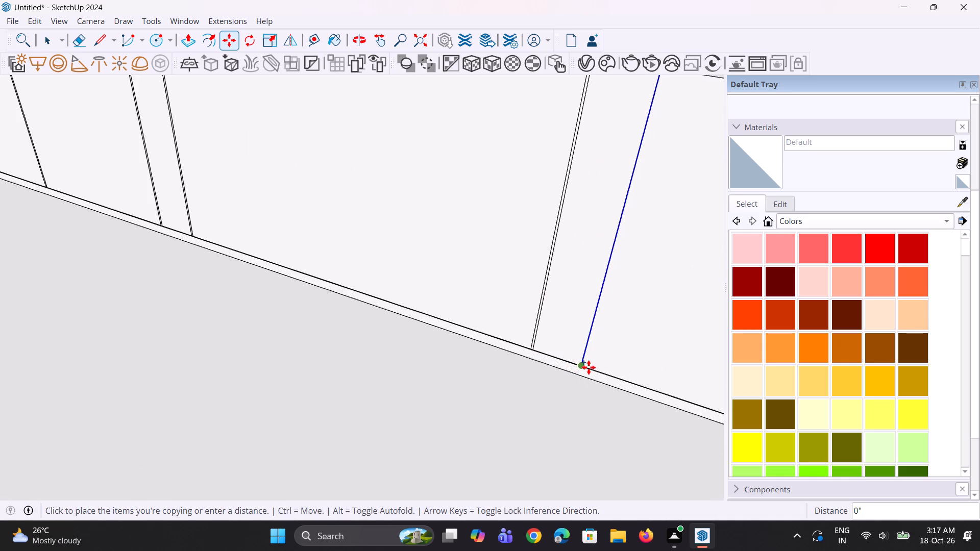
left_click(590, 368)
scroll(543, 375, "down", 5)
middle_click_drag(582, 389, 577, 362)
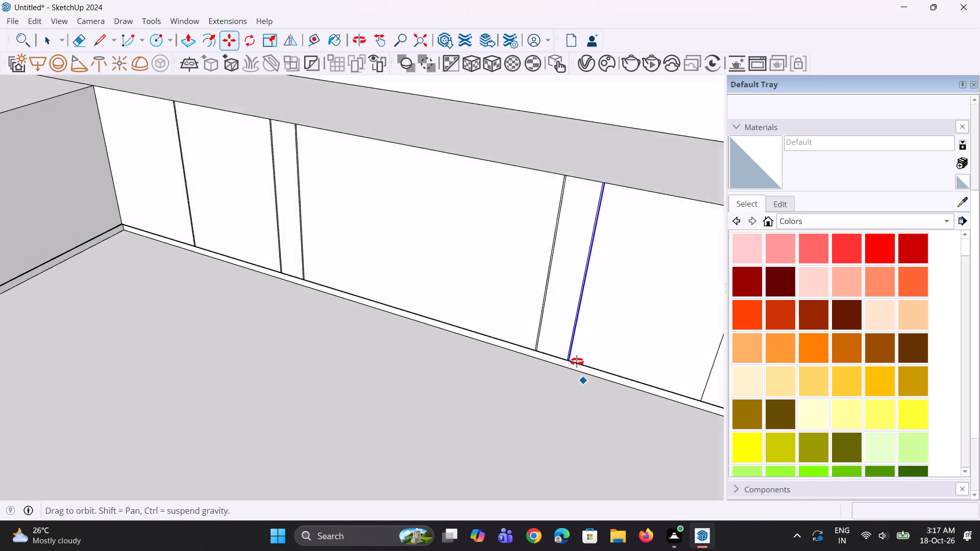
middle_click_drag(577, 362, 574, 356)
key("space")
Copy the main run's last divider, farthest from the inner corner, slightly outward to form a thin gap between the door panels.
scroll(473, 331, "down", 9)
scroll(537, 337, "up", 3)
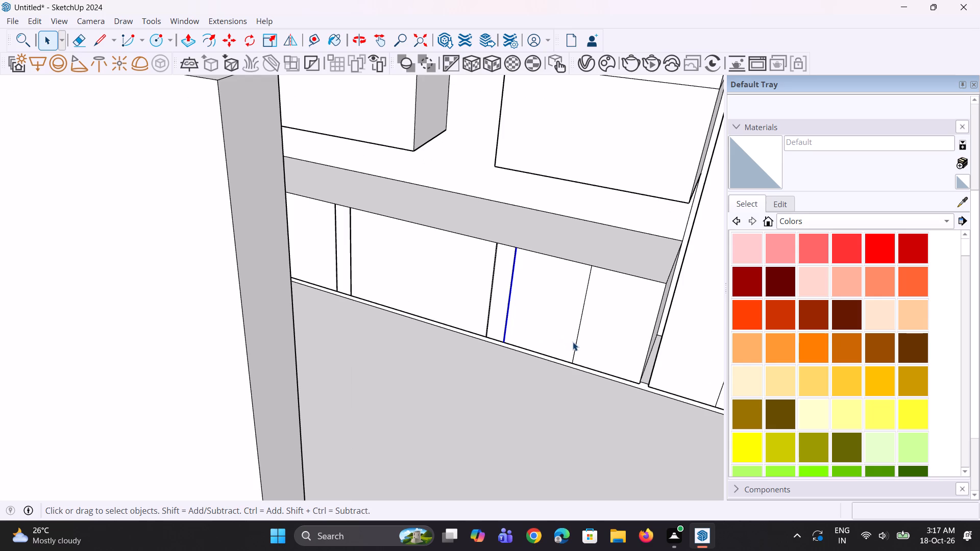
left_click(574, 345)
scroll(572, 364, "up", 2)
key("m")
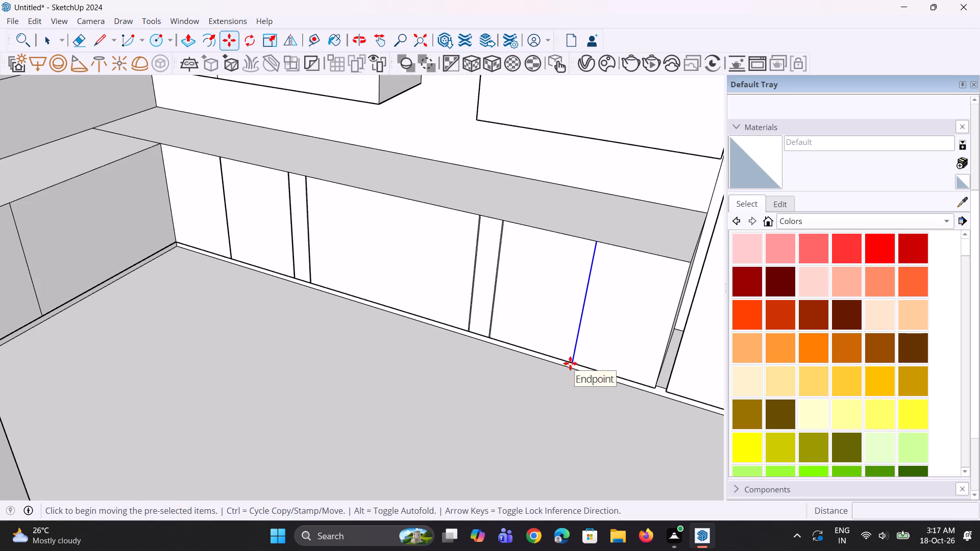
scroll(572, 363, "up", 4)
left_click(573, 364)
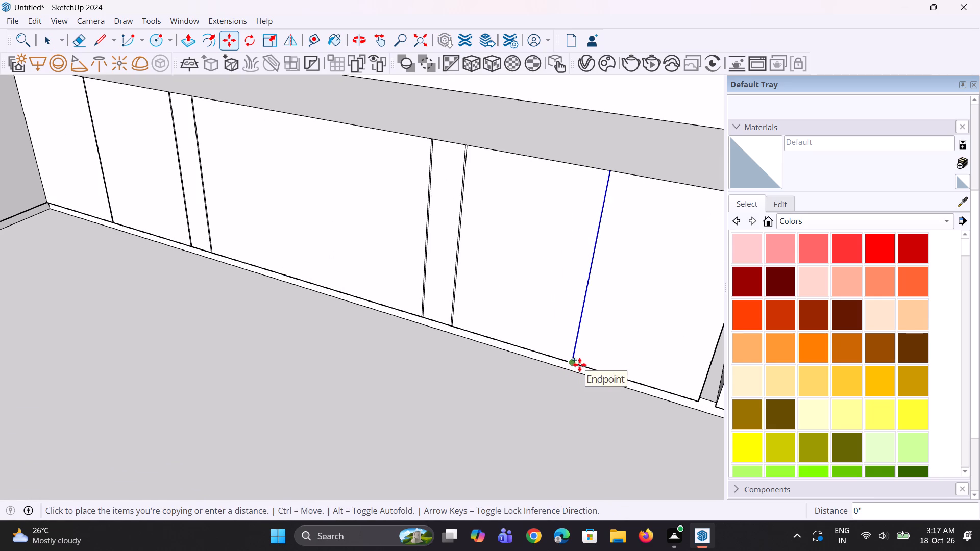
left_click(580, 365)
scroll(541, 365, "down", 6)
key("space")
key("space")
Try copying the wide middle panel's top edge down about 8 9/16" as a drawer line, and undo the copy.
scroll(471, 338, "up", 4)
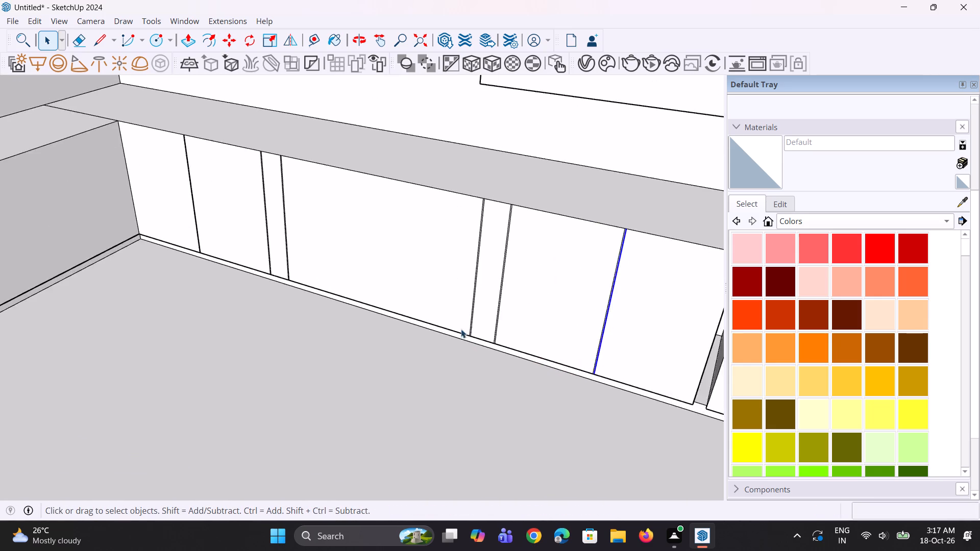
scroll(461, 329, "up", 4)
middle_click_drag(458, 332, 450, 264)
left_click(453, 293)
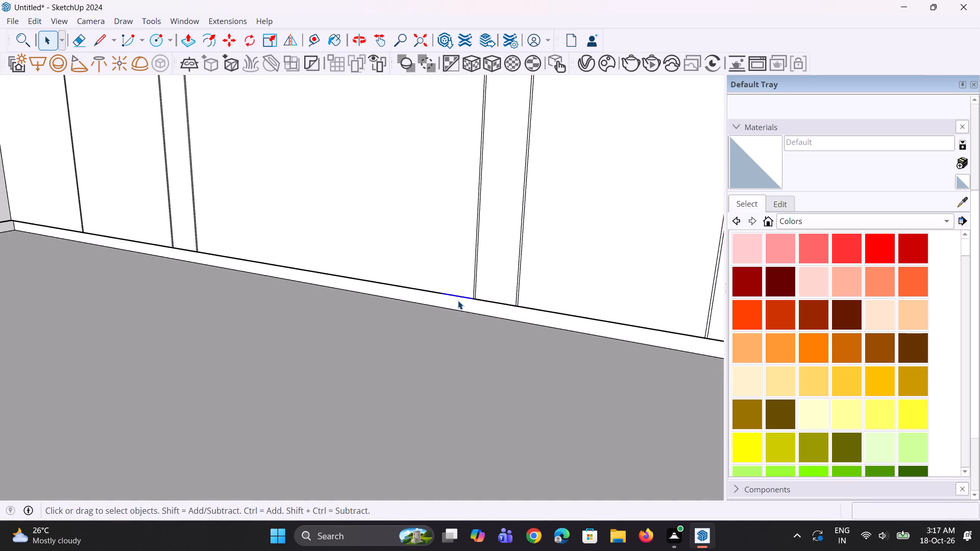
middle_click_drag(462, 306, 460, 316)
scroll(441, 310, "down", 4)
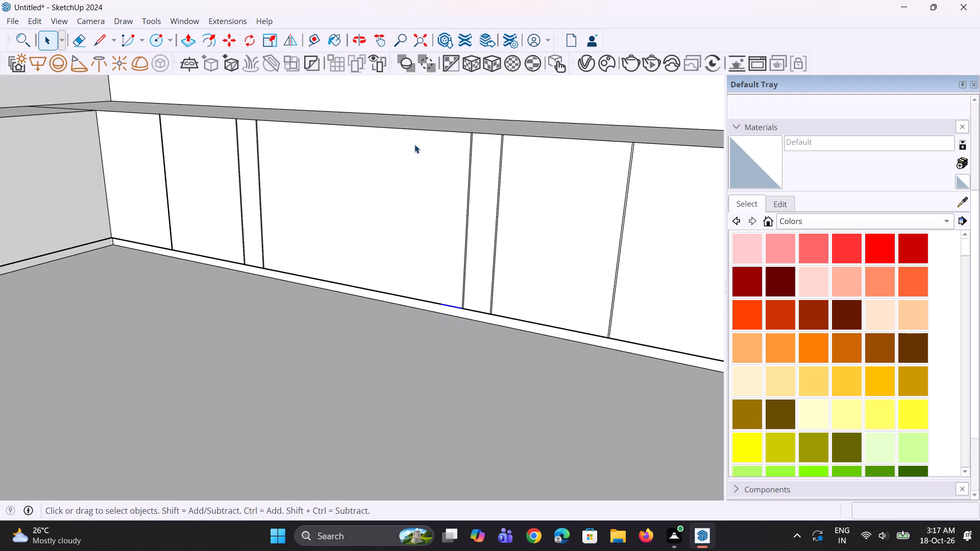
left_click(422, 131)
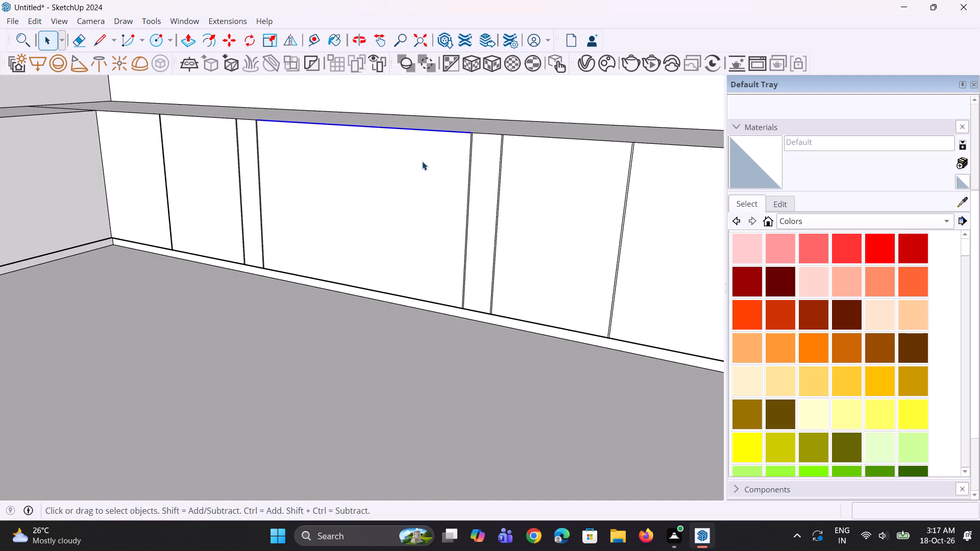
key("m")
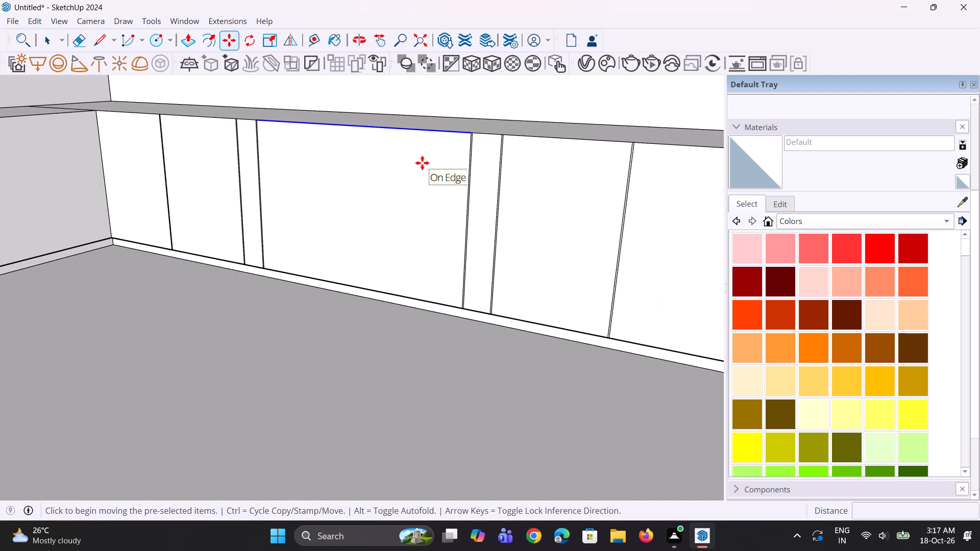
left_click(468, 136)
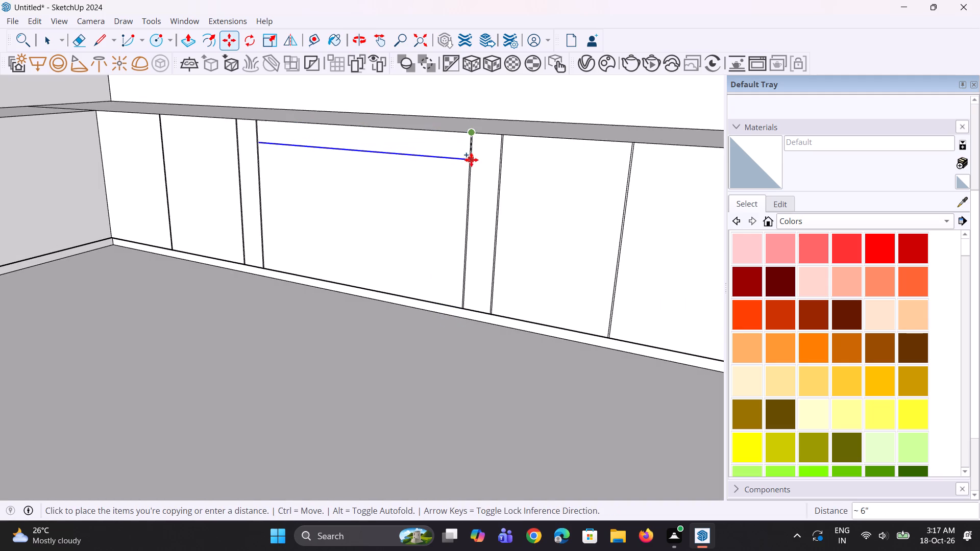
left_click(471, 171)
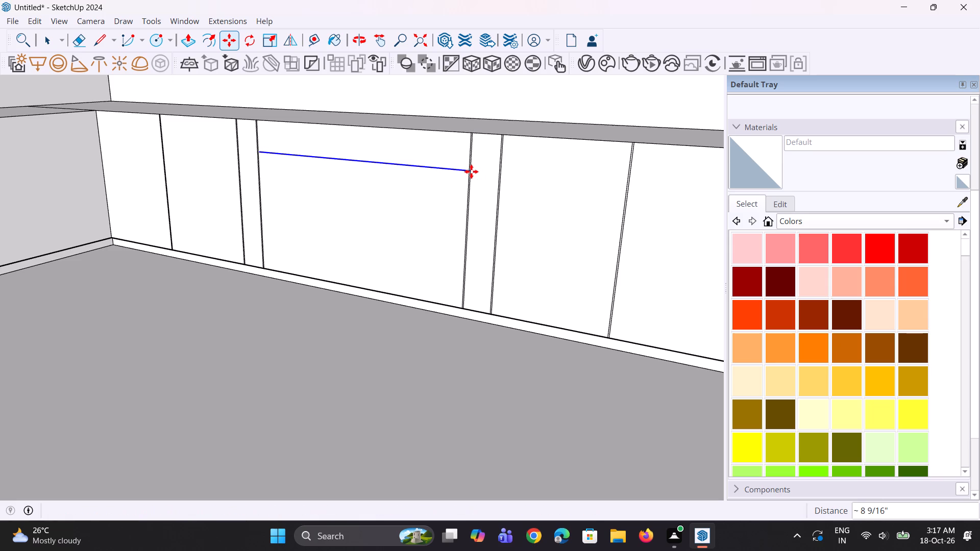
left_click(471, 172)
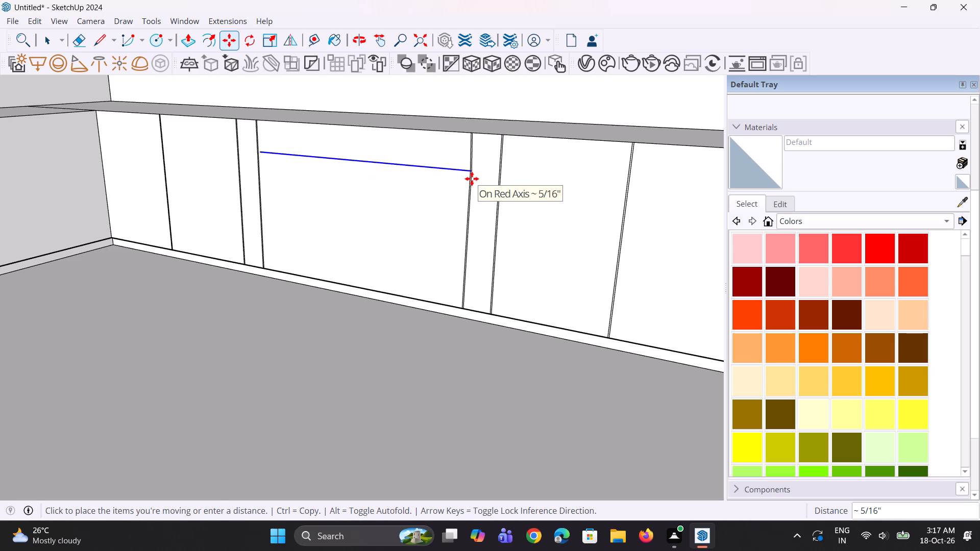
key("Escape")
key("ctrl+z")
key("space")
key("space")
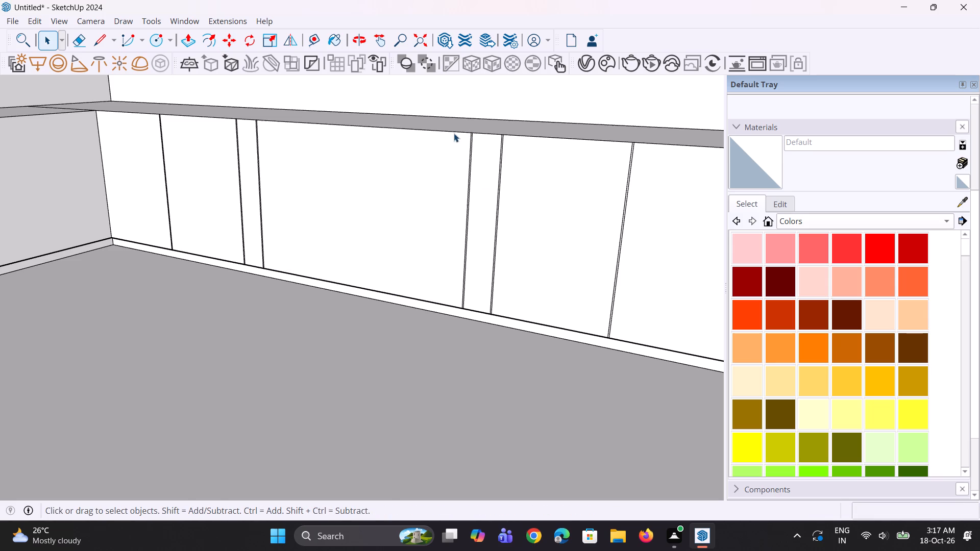
Copy the wide middle panel's top edge down about 10 5/8" to form the first drawer line.
left_click(454, 132)
key("m")
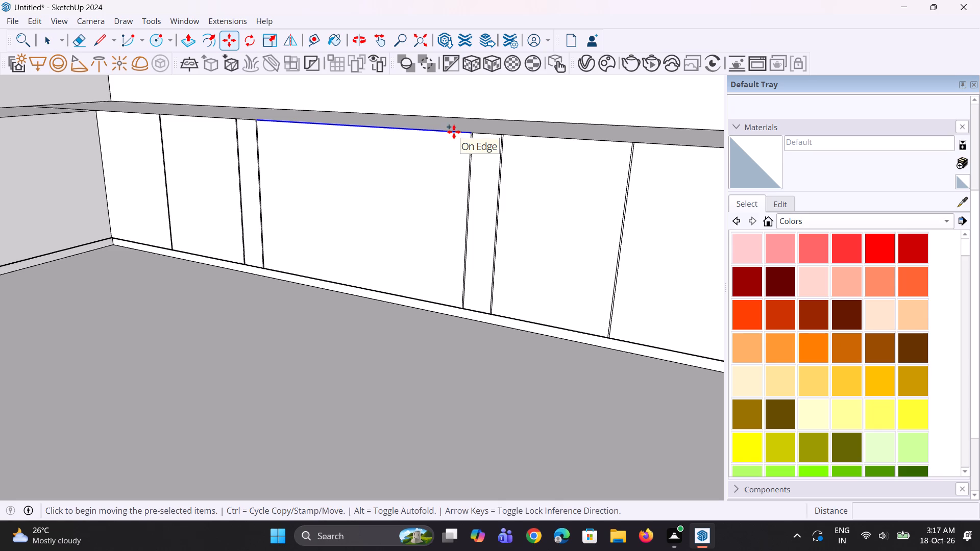
left_click(469, 136)
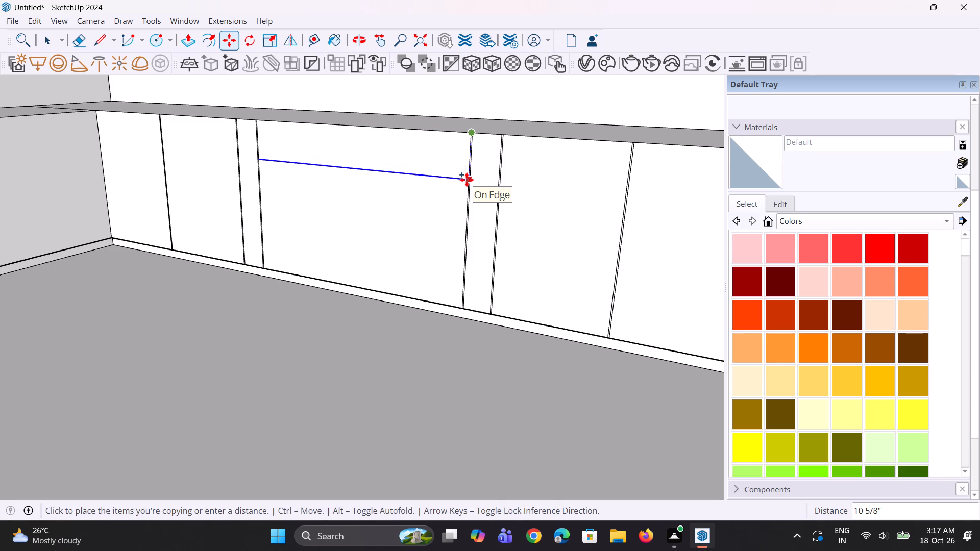
left_click(467, 180)
middle_click_drag(476, 235, 469, 223)
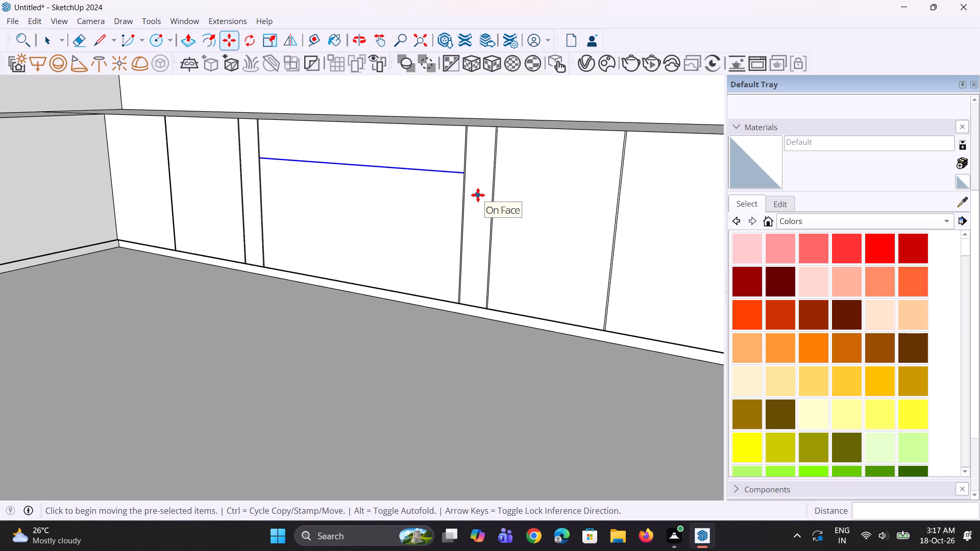
Copy the first drawer line farther down the wide middle panel to form a second drawer line.
key("m")
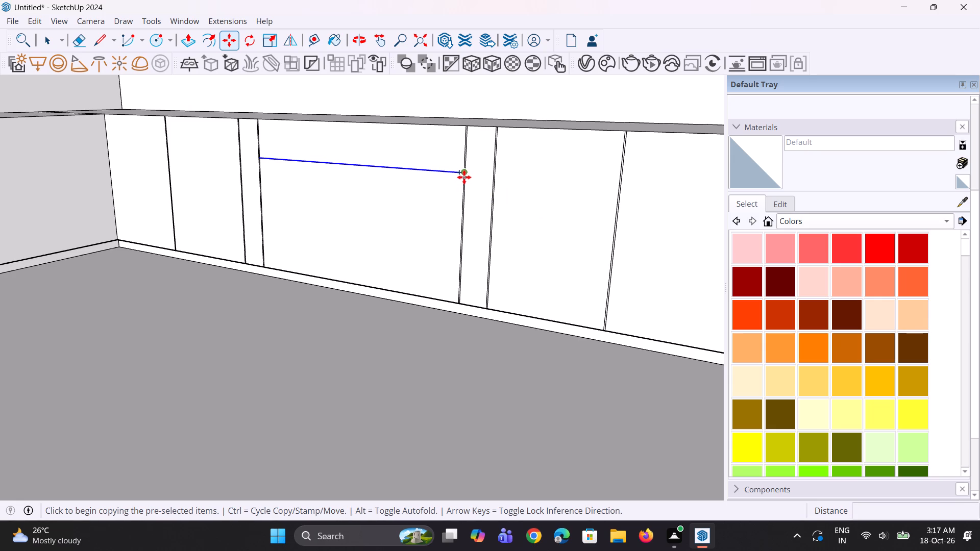
left_click(464, 177)
left_click(465, 215)
middle_click_drag(450, 234, 452, 236)
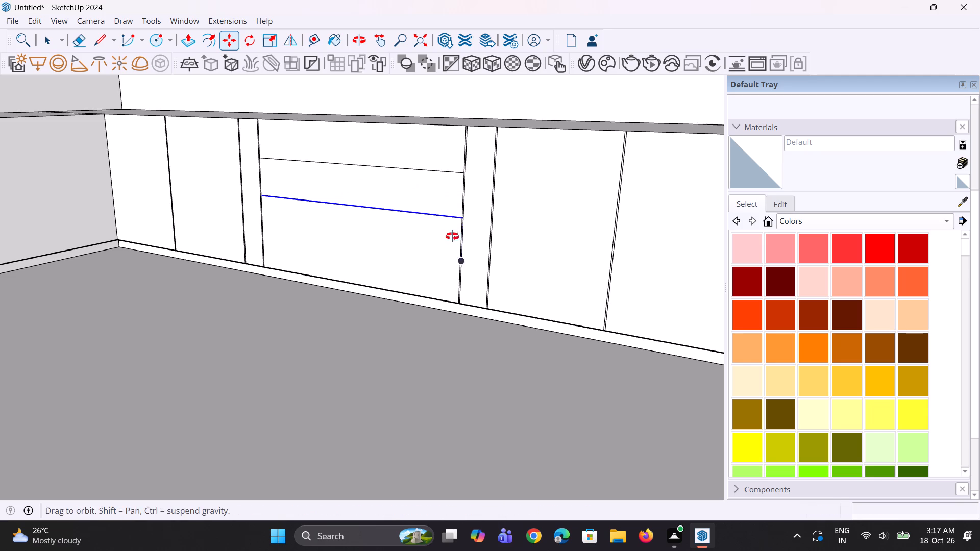
middle_click_drag(452, 236, 477, 239)
key("space")
key("space")
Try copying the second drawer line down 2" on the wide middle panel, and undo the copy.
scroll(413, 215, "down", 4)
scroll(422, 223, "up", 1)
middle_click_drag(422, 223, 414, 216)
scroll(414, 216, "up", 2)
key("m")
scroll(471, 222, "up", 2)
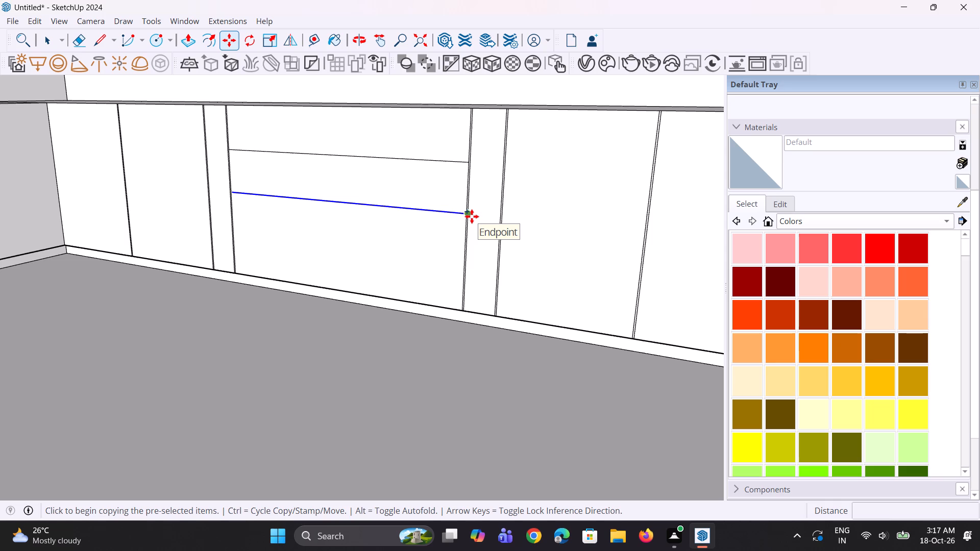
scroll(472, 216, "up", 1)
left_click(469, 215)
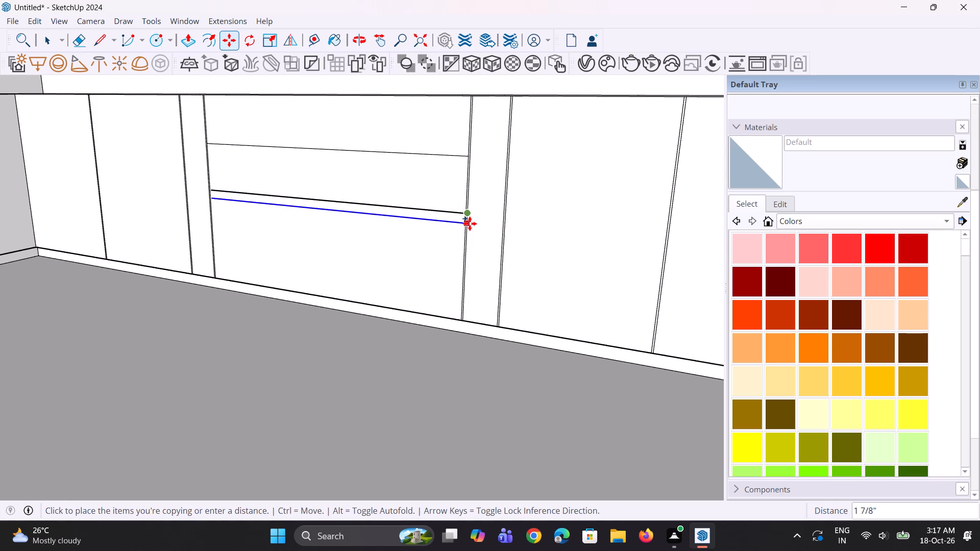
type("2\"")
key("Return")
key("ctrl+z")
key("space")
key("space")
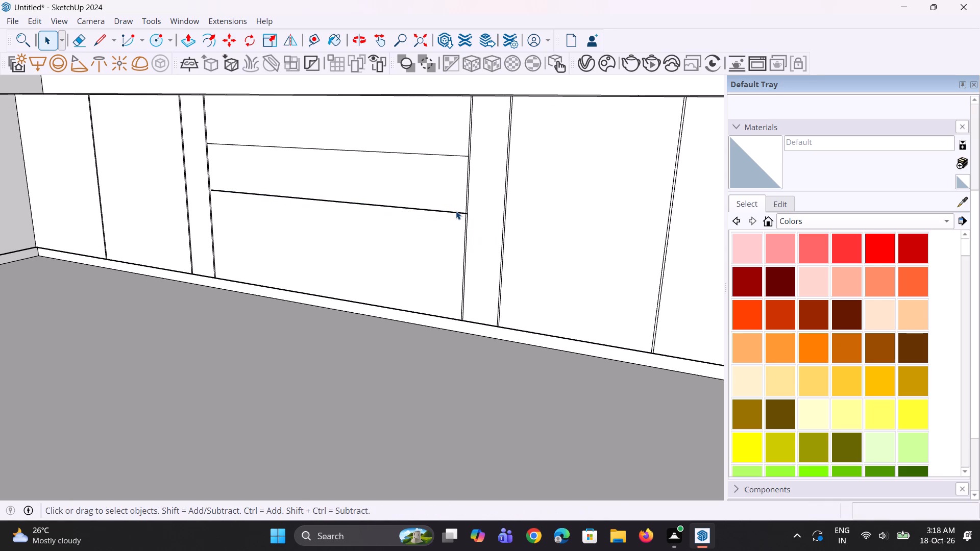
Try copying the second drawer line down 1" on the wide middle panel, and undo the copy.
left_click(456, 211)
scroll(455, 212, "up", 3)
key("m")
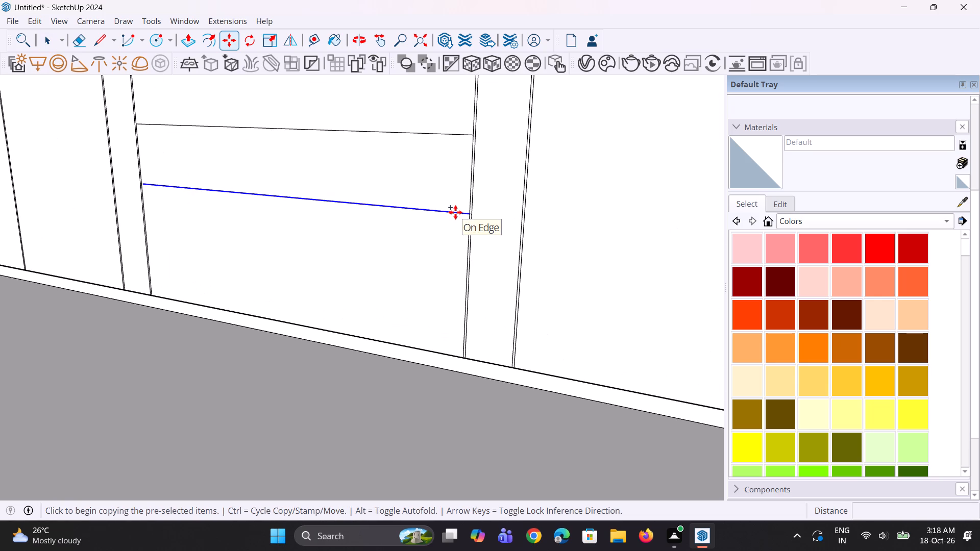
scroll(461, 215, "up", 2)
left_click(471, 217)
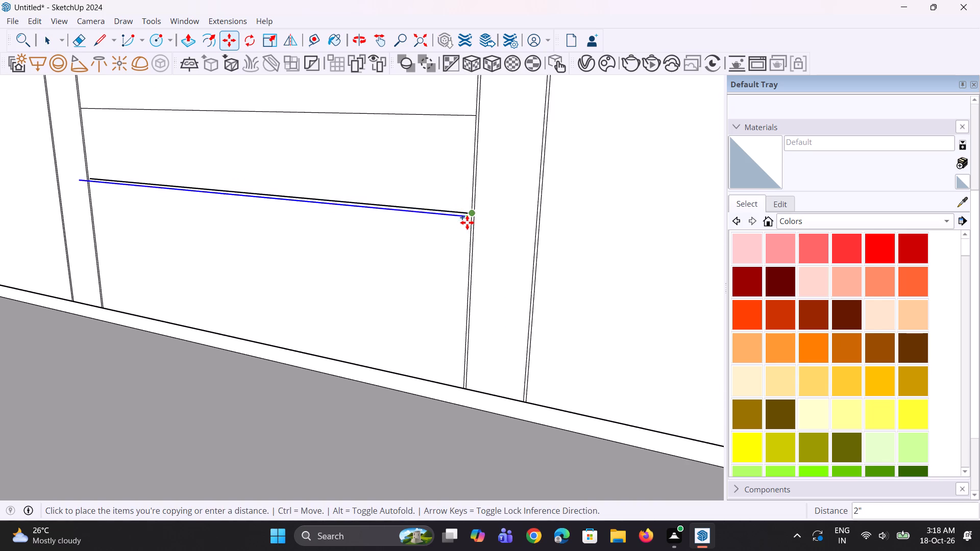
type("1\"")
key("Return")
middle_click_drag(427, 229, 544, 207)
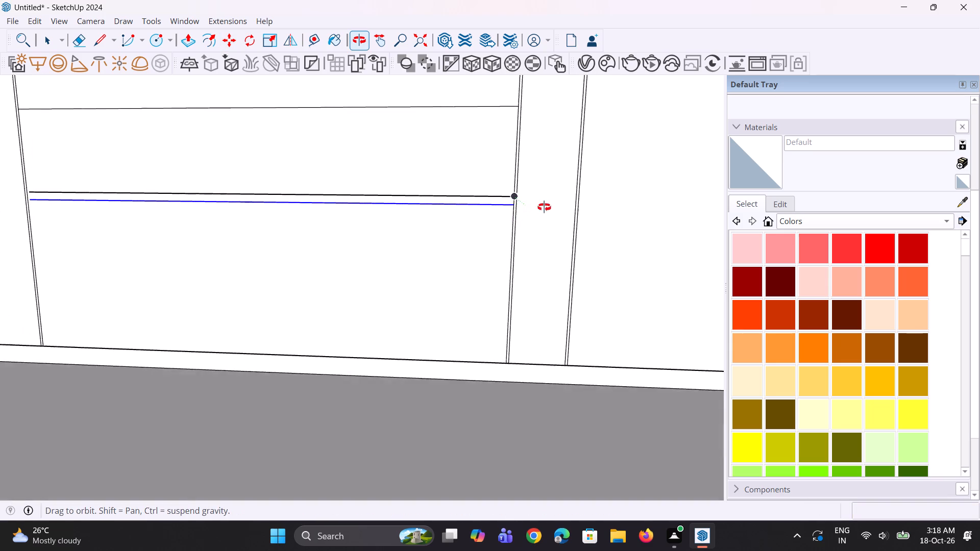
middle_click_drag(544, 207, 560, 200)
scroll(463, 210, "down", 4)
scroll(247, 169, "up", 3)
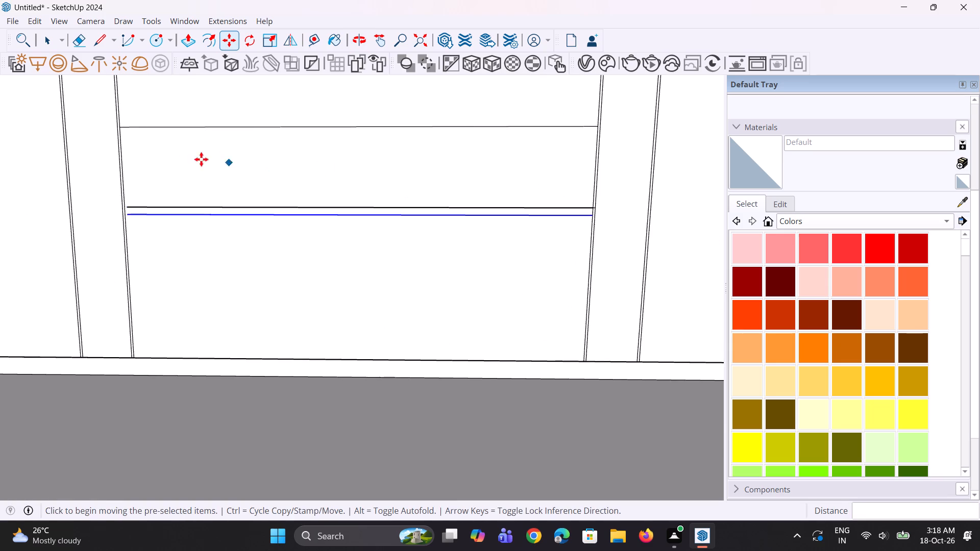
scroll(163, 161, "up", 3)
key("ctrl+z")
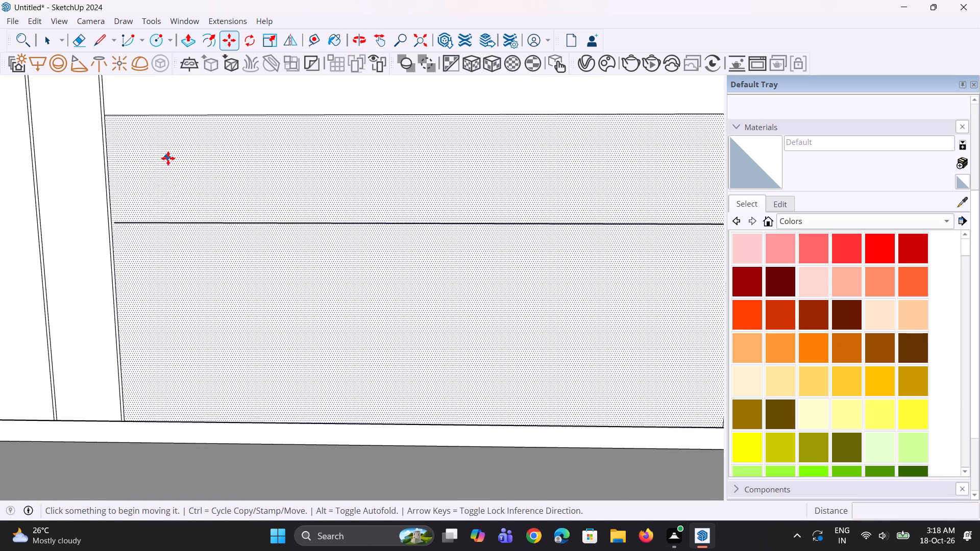
Replace the wide middle panel's second drawer line with a copy of the first drawer line placed a little over 8" below it.
key("ctrl+z")
key("space")
key("space")
left_click(184, 115)
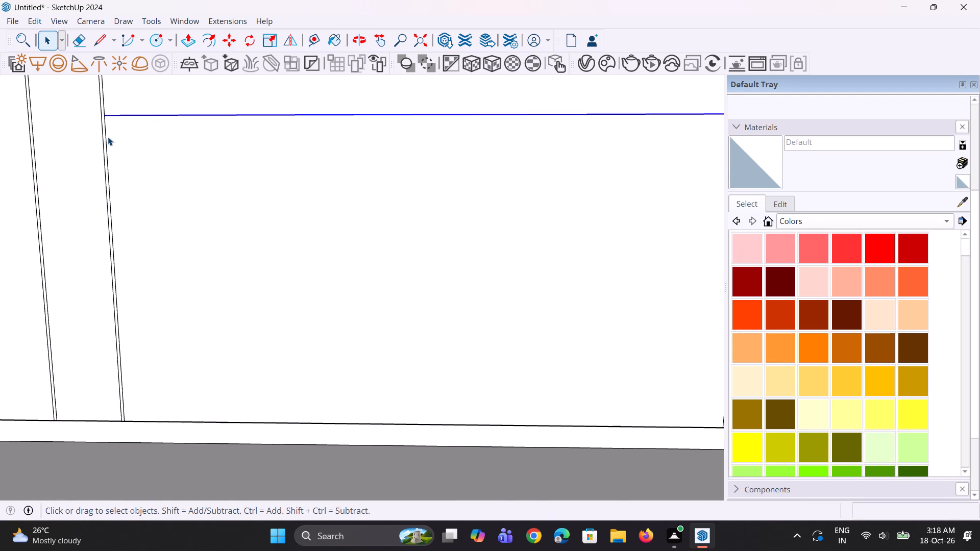
key("m")
left_click(108, 119)
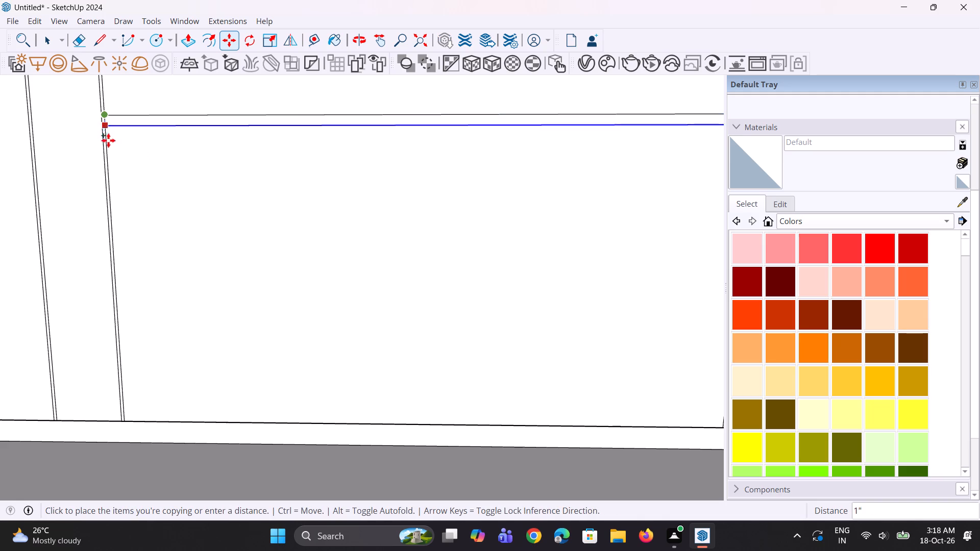
left_click(110, 206)
Examine the drawer divisions, then bring the whole kitchen into view and inspect its cabinets from above.
scroll(132, 203, "down", 9)
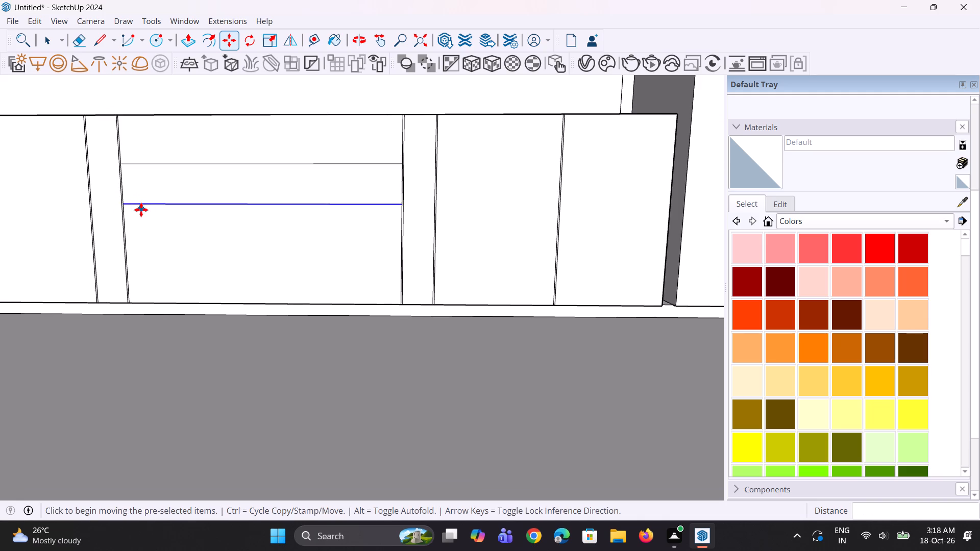
middle_click_drag(141, 211, 149, 220)
scroll(222, 231, "down", 4)
scroll(257, 220, "up", 2)
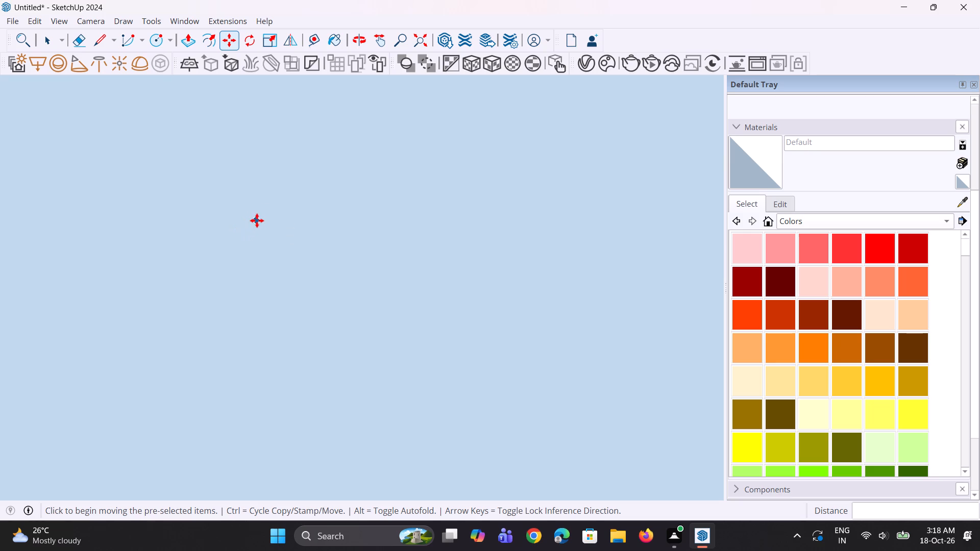
left_click(418, 45)
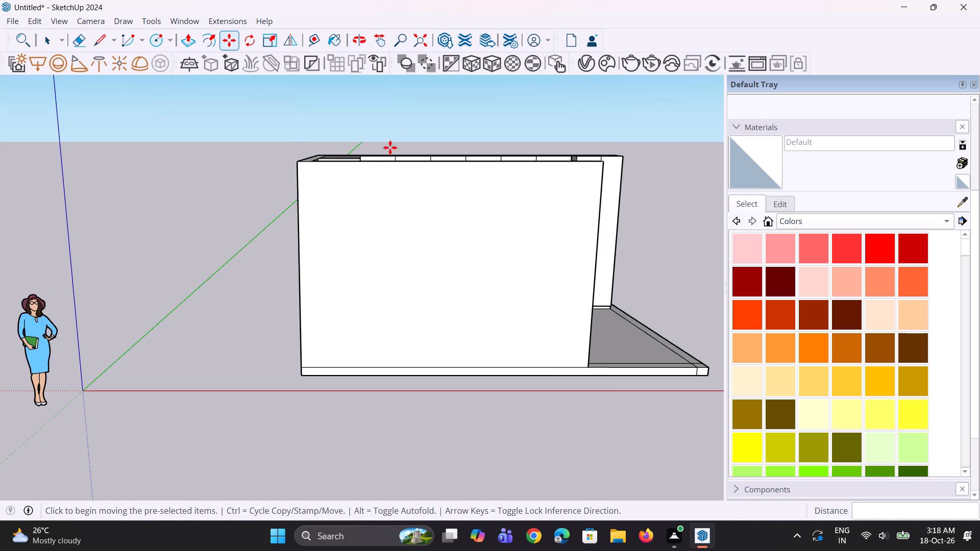
middle_click_drag(375, 210, 349, 303)
scroll(449, 235, "up", 3)
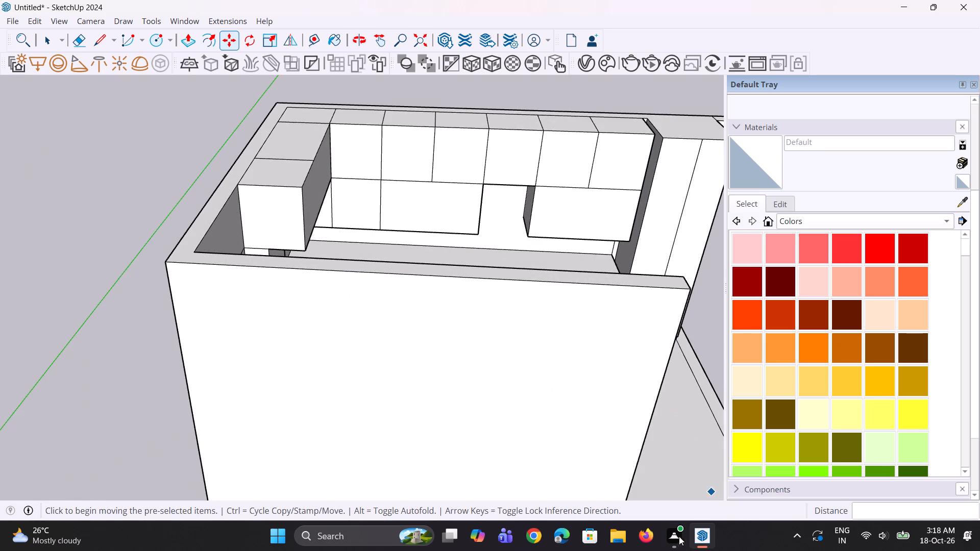
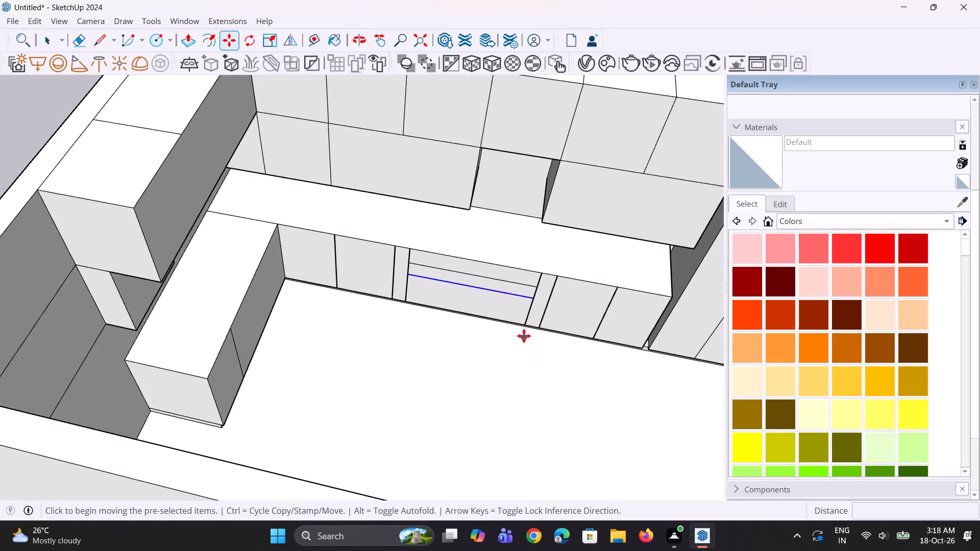
Undo the copy that made the second drawer line on the wide middle panel.
middle_click_drag(519, 307, 523, 230)
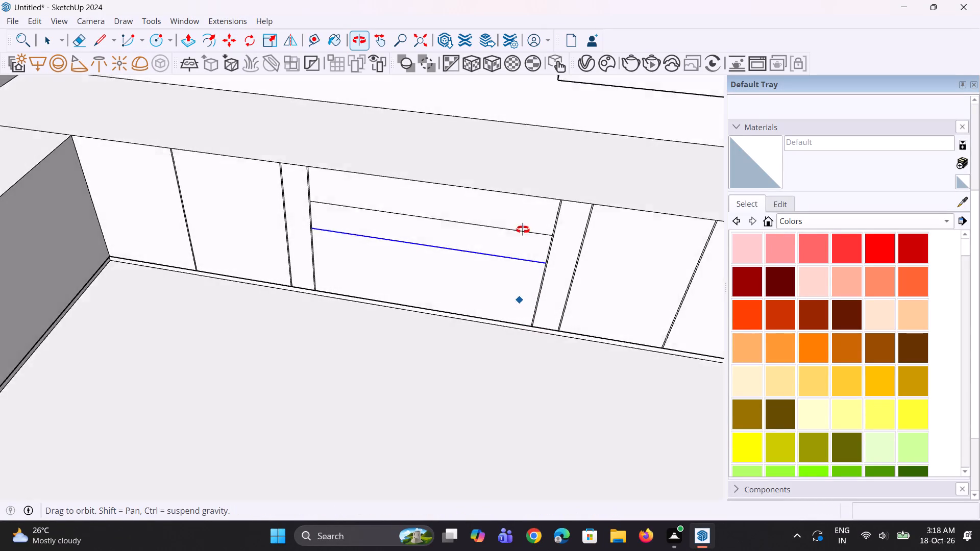
middle_click_drag(523, 230, 523, 225)
scroll(534, 251, "up", 2)
left_click(549, 252)
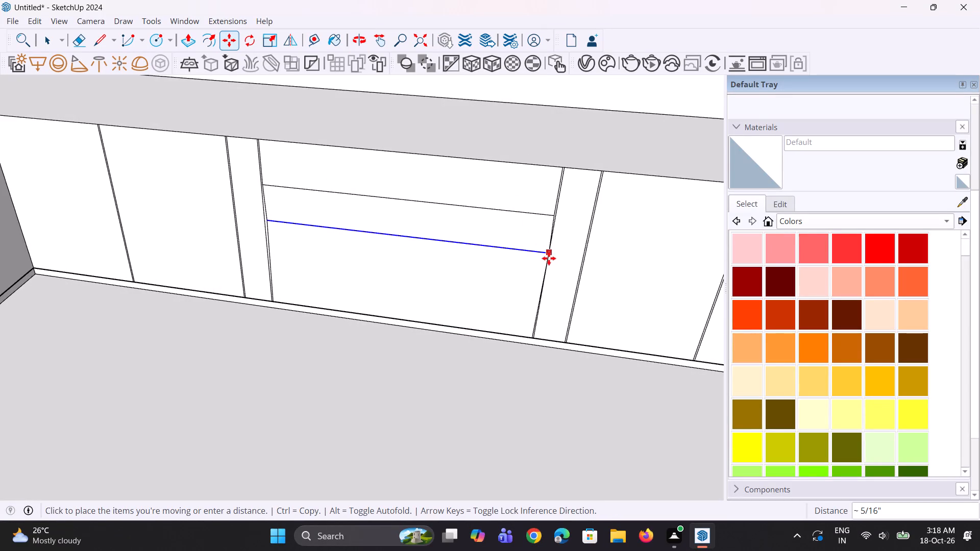
key("ctrl+z")
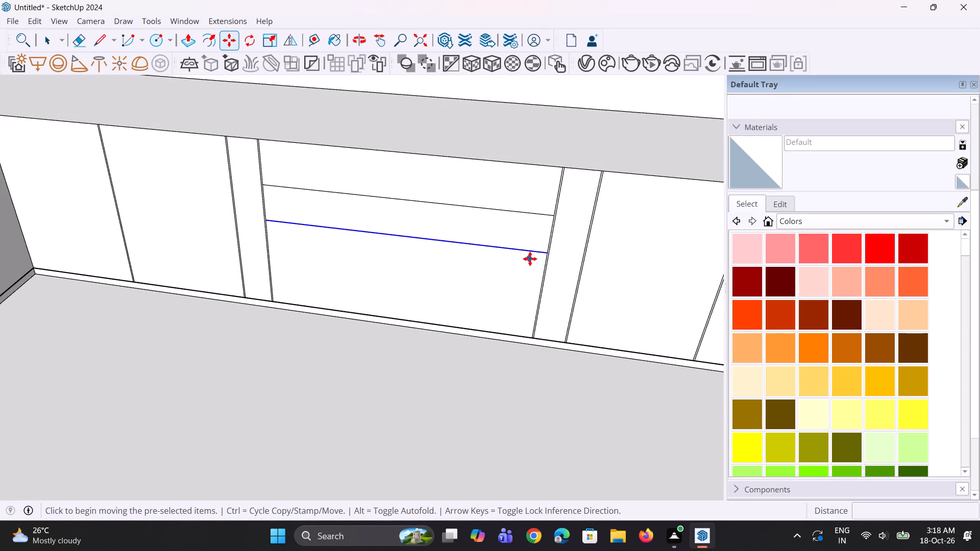
key("ctrl+z")
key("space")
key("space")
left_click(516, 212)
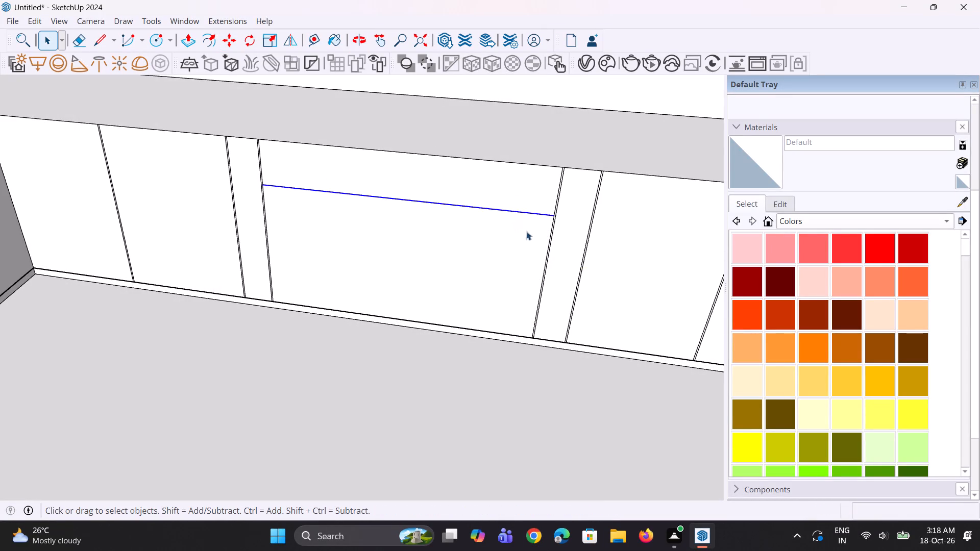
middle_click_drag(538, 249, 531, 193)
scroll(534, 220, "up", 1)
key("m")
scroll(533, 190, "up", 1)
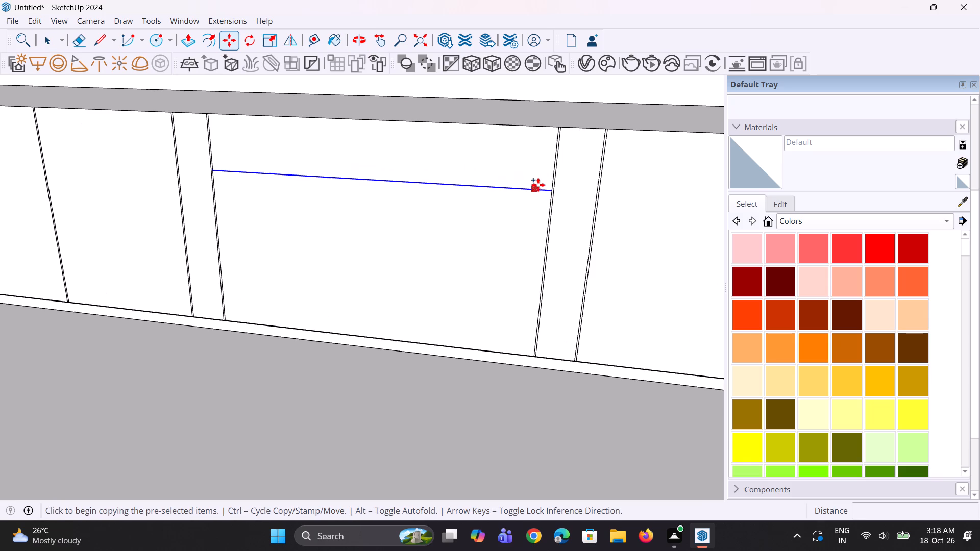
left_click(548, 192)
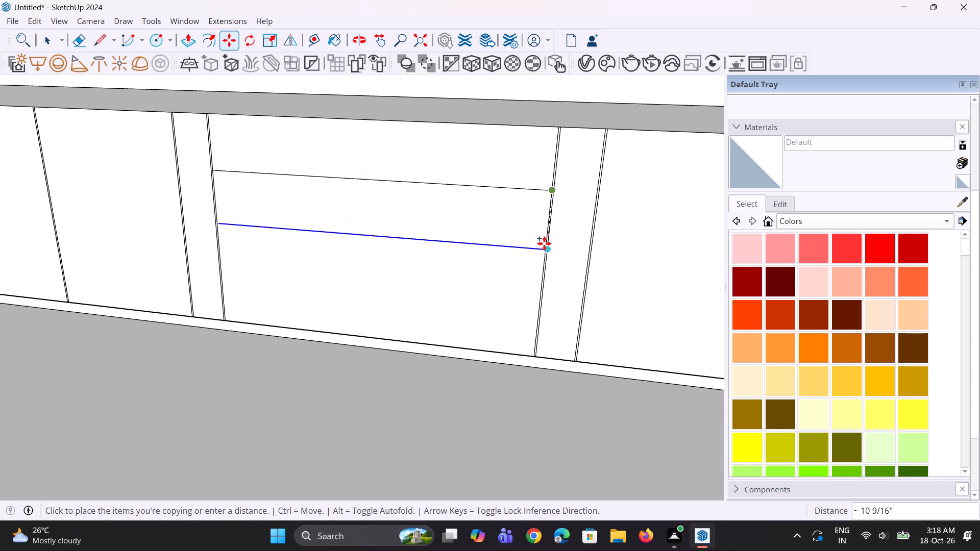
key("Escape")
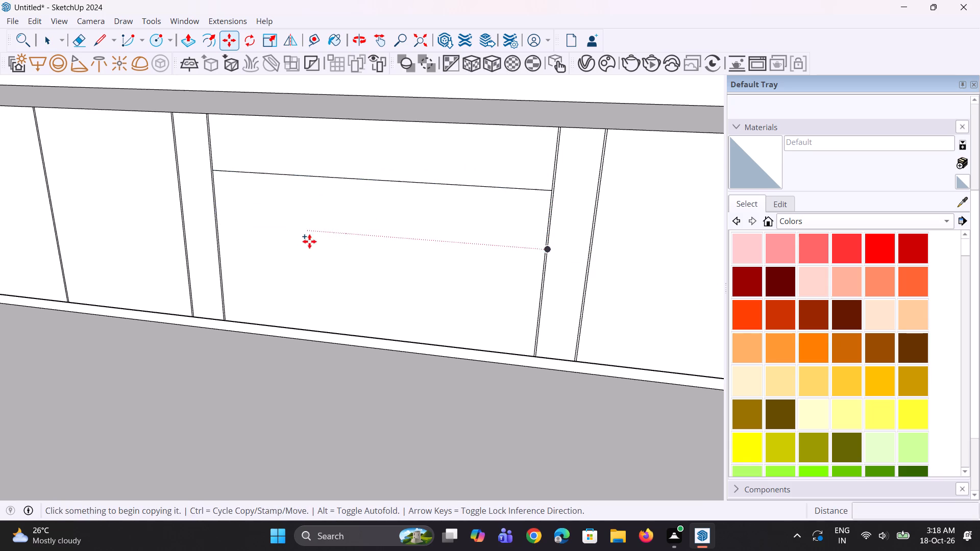
Copy the wide middle panel's first drawer line about 10" straight down to form the second drawer line.
middle_click_drag(318, 241, 385, 236)
key("space")
key("space")
scroll(247, 176, "up", 6)
left_click(214, 179)
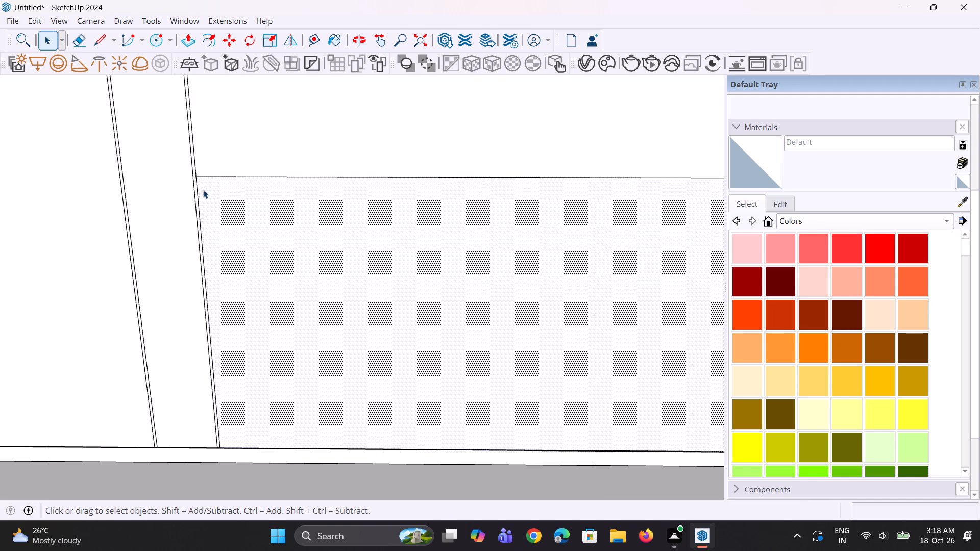
left_click(209, 177)
scroll(194, 193, "up", 2)
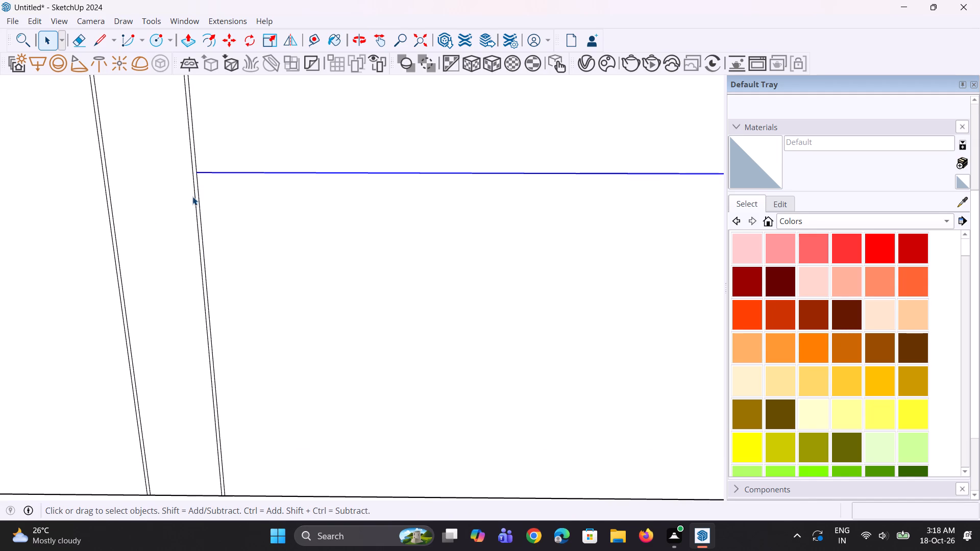
key("m")
left_click(195, 175)
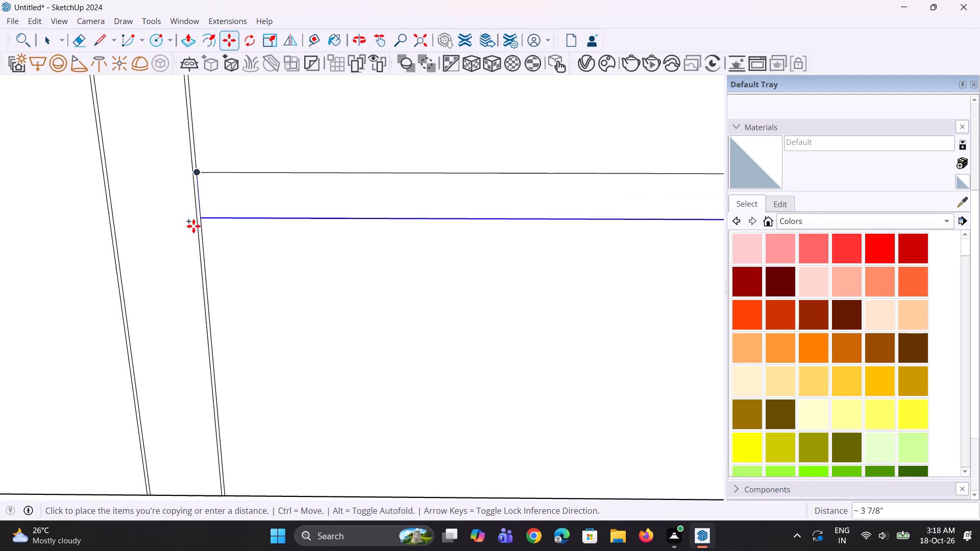
left_click(210, 291)
Copy the wide middle panel's second drawer line 1" down to form the gap between the drawers.
scroll(200, 259, "down", 9)
middle_click_drag(317, 293, 296, 273)
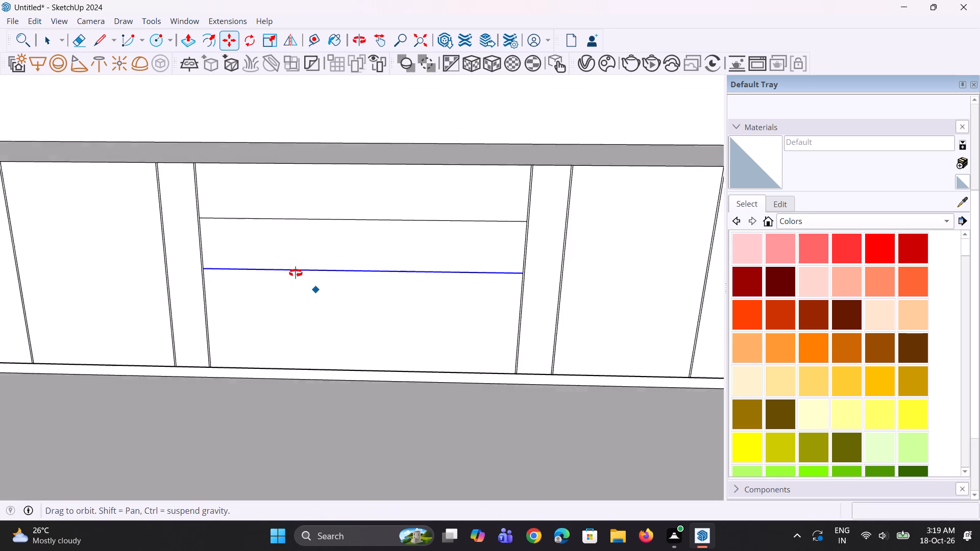
middle_click_drag(296, 273, 254, 265)
key("space")
key("space")
scroll(309, 277, "up", 2)
key("m")
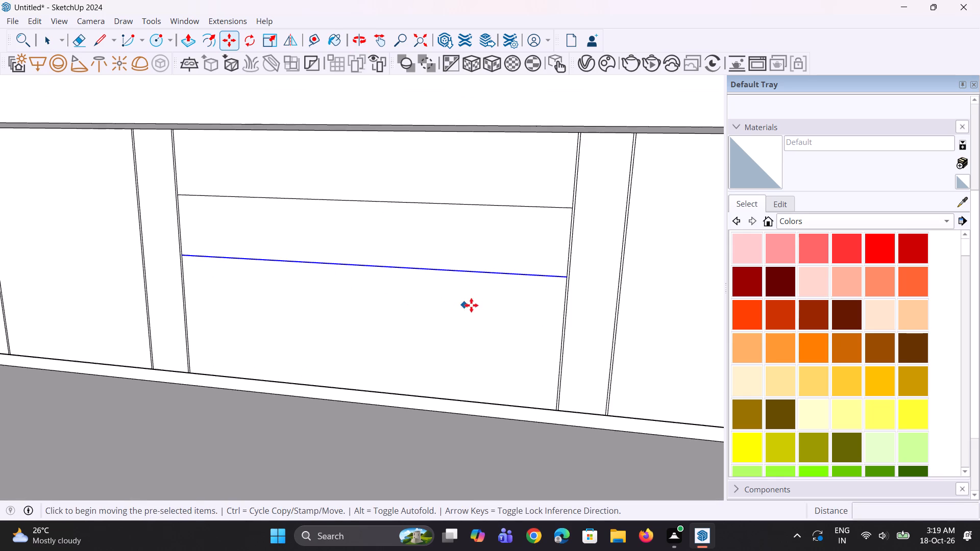
scroll(549, 294, "up", 4)
left_click(571, 275)
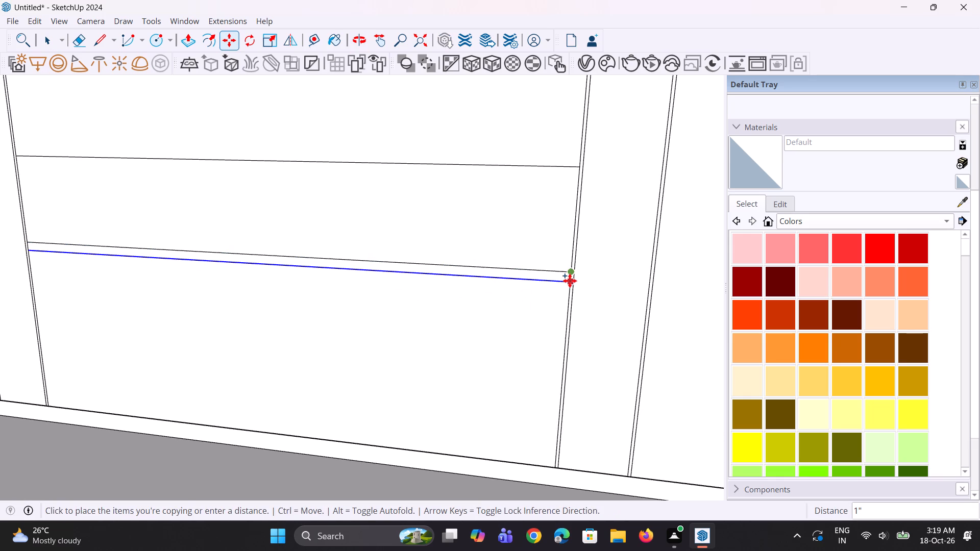
left_click(570, 281)
Copy the wide middle panel's first drawer line 0.5" down to form the upper drawer gap.
scroll(509, 298, "down", 1)
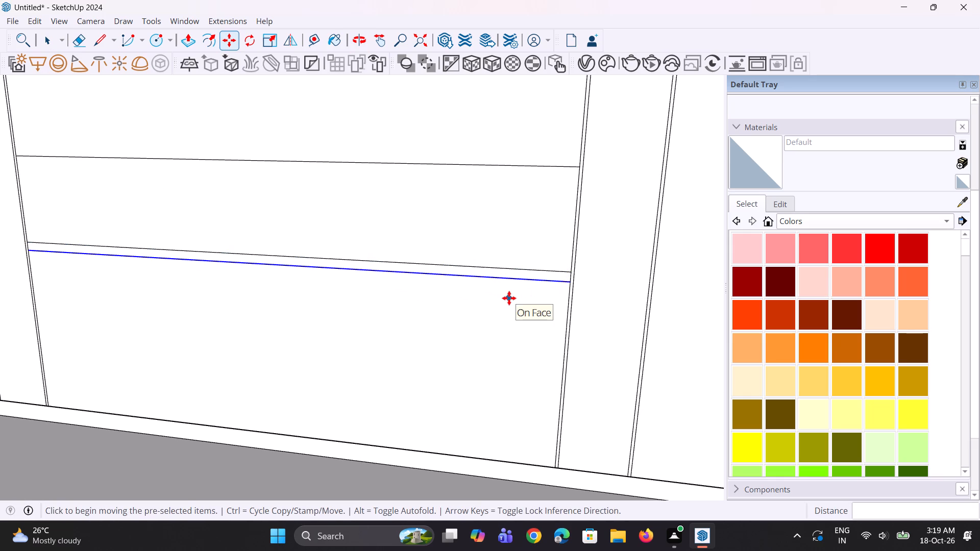
scroll(509, 298, "down", 1)
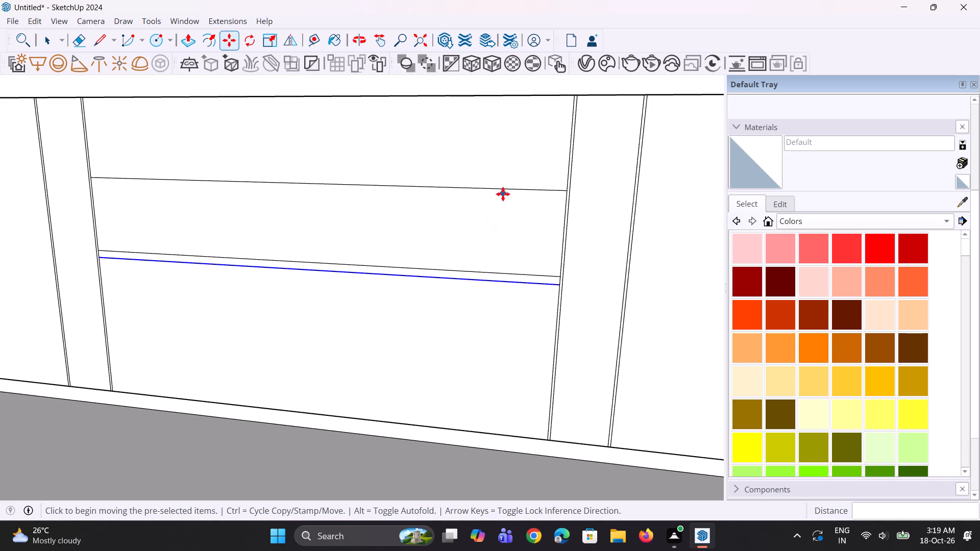
key("space")
key("space")
left_click(514, 189)
scroll(534, 198, "up", 1)
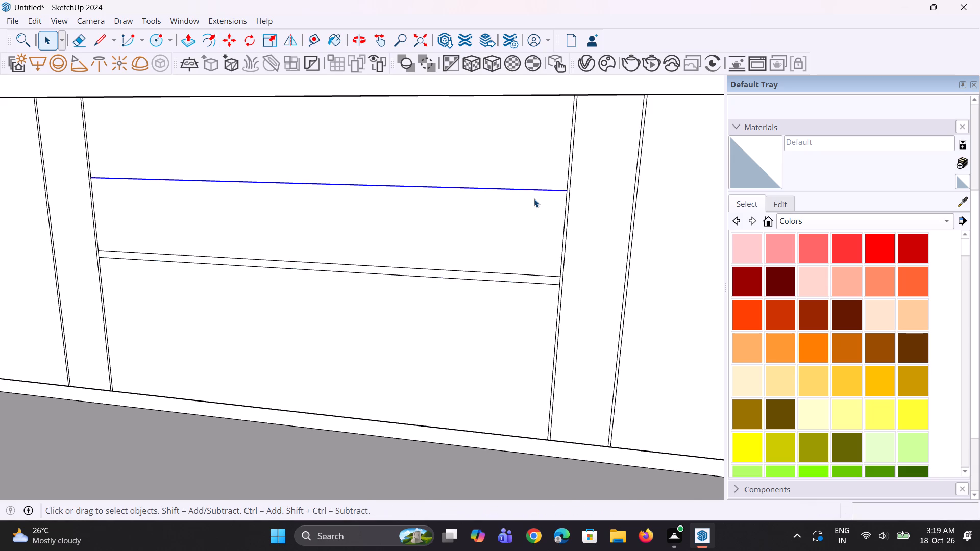
key("m")
scroll(571, 197, "up", 1)
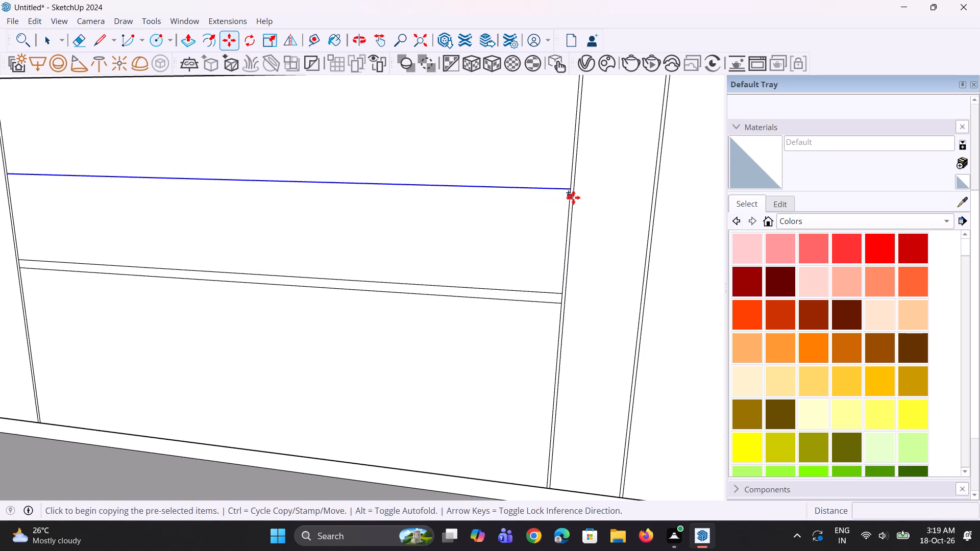
left_click(570, 188)
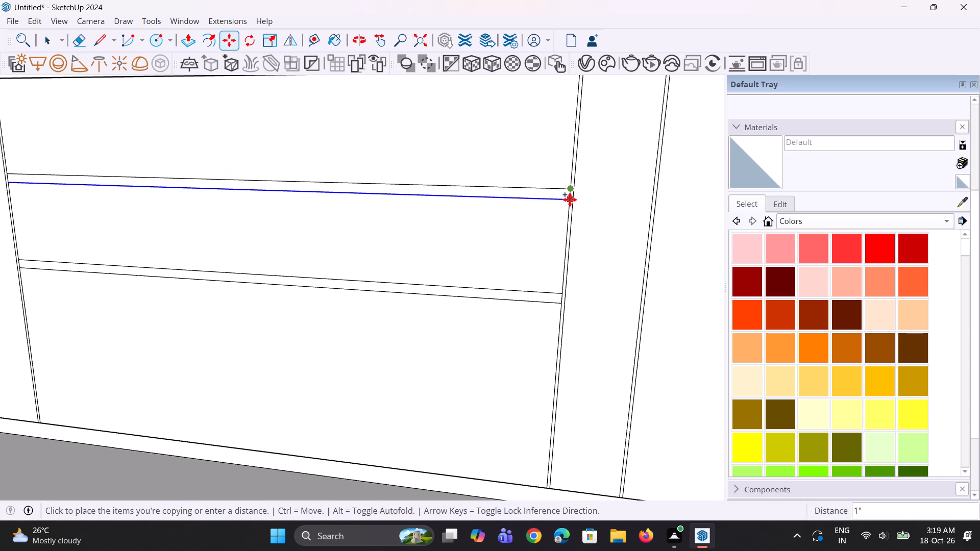
key("0")
type(".5\"")
key("Return")
Examine the drawer gaps, then bring the whole kitchen into view and inspect the base cabinets from above.
middle_click_drag(537, 237, 502, 223)
scroll(542, 299, "down", 5)
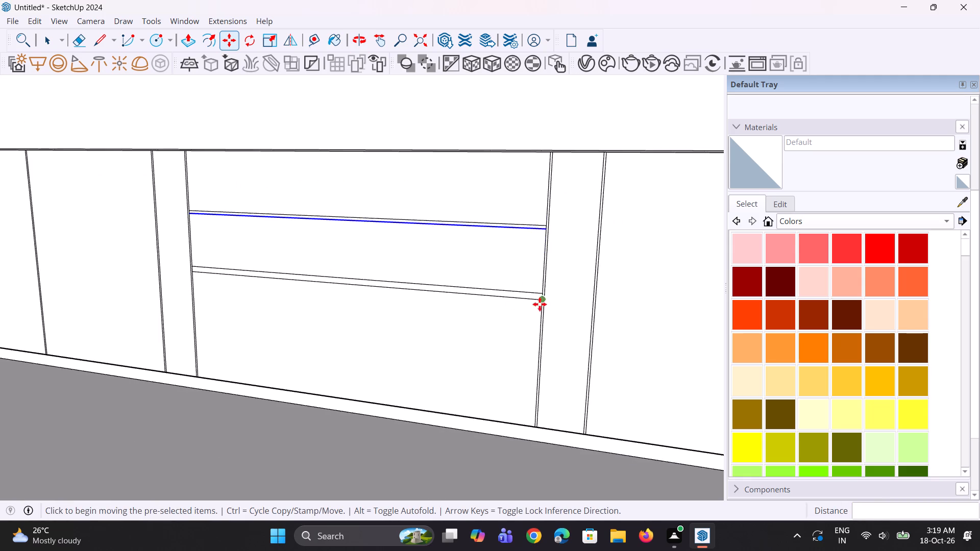
scroll(540, 304, "down", 6)
middle_click_drag(461, 302, 472, 308)
key("space")
key("space")
scroll(449, 309, "down", 5)
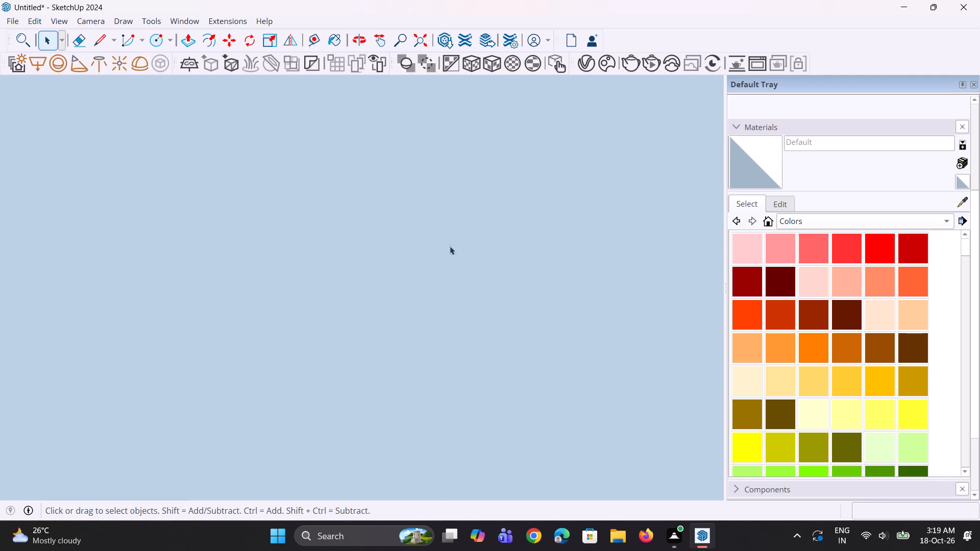
left_click(417, 40)
left_click(237, 270)
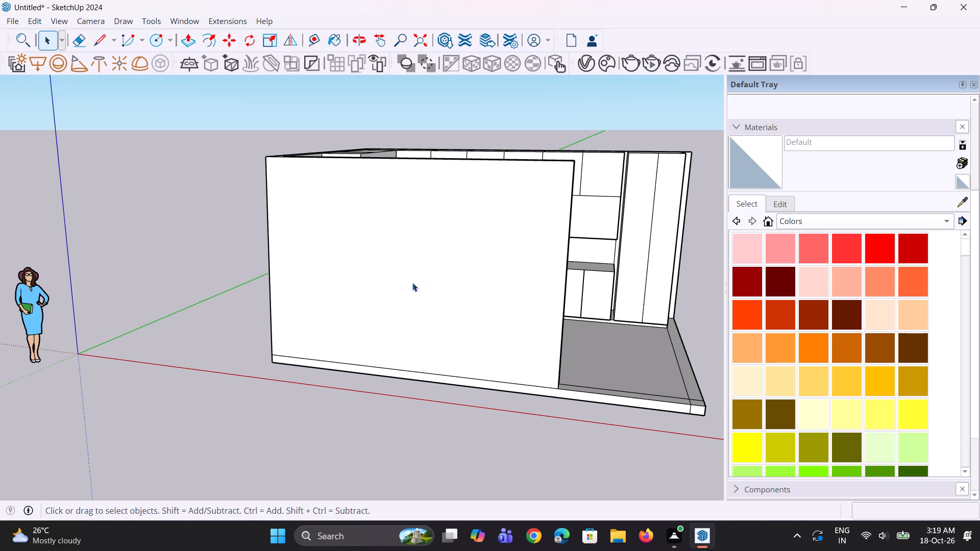
middle_click_drag(399, 278, 420, 436)
scroll(547, 268, "up", 8)
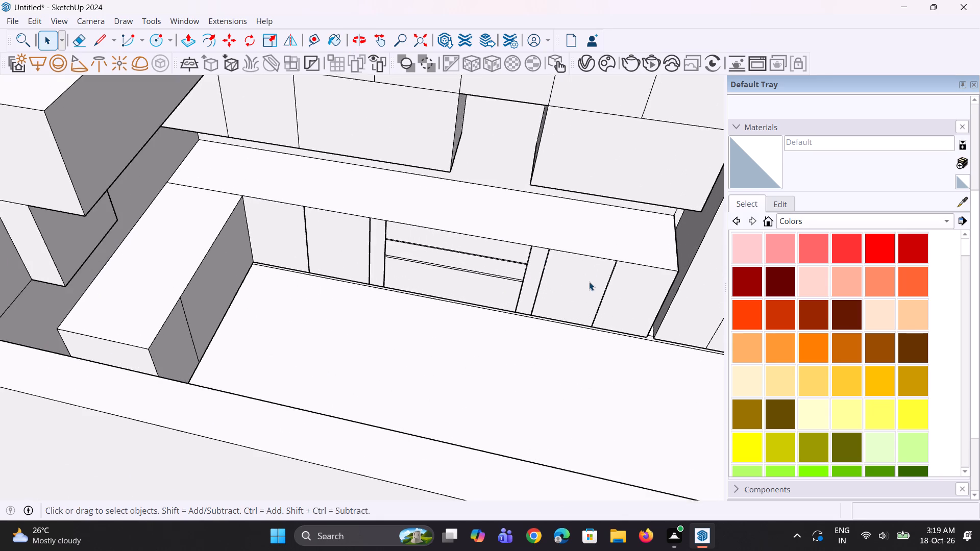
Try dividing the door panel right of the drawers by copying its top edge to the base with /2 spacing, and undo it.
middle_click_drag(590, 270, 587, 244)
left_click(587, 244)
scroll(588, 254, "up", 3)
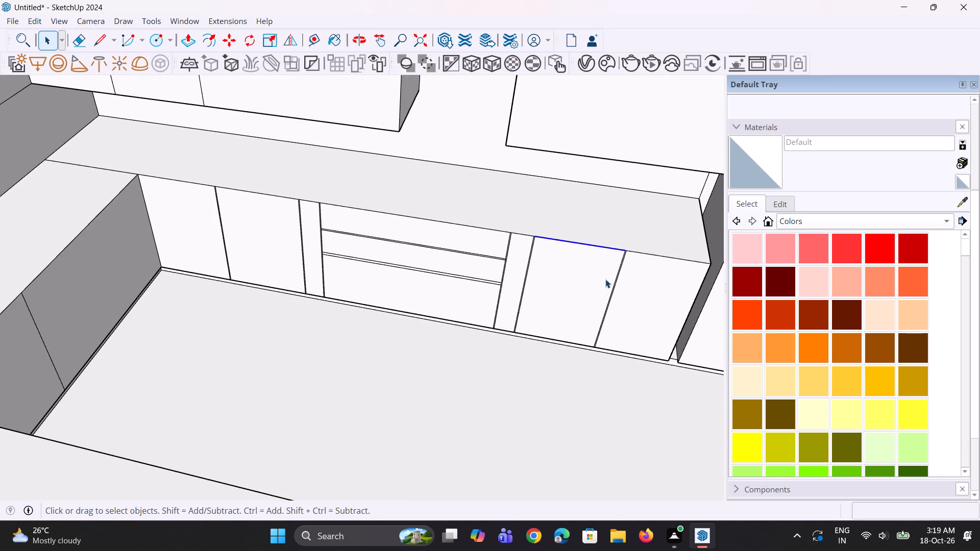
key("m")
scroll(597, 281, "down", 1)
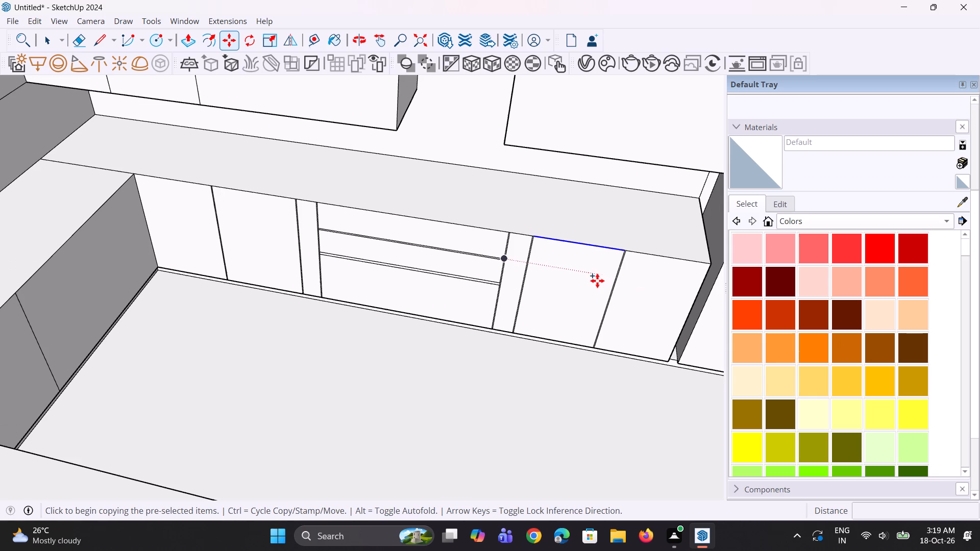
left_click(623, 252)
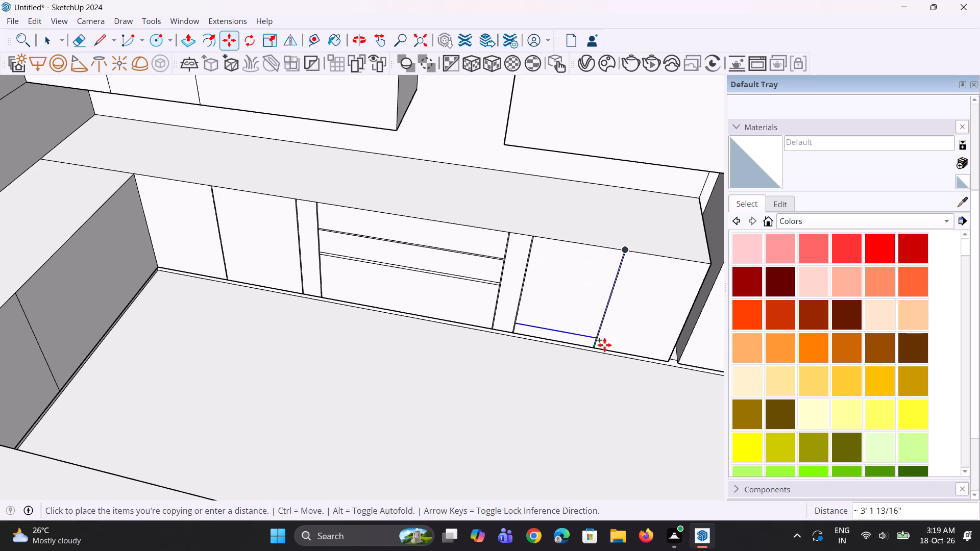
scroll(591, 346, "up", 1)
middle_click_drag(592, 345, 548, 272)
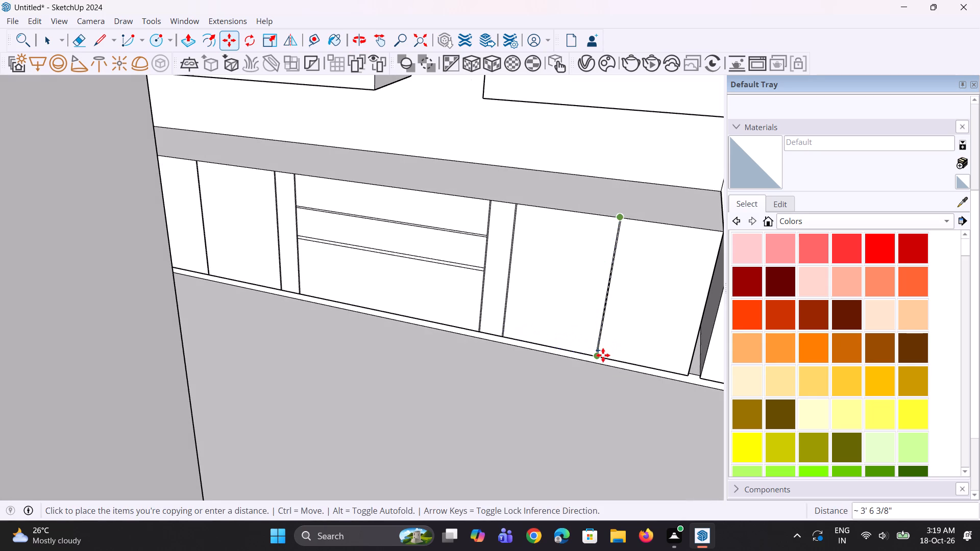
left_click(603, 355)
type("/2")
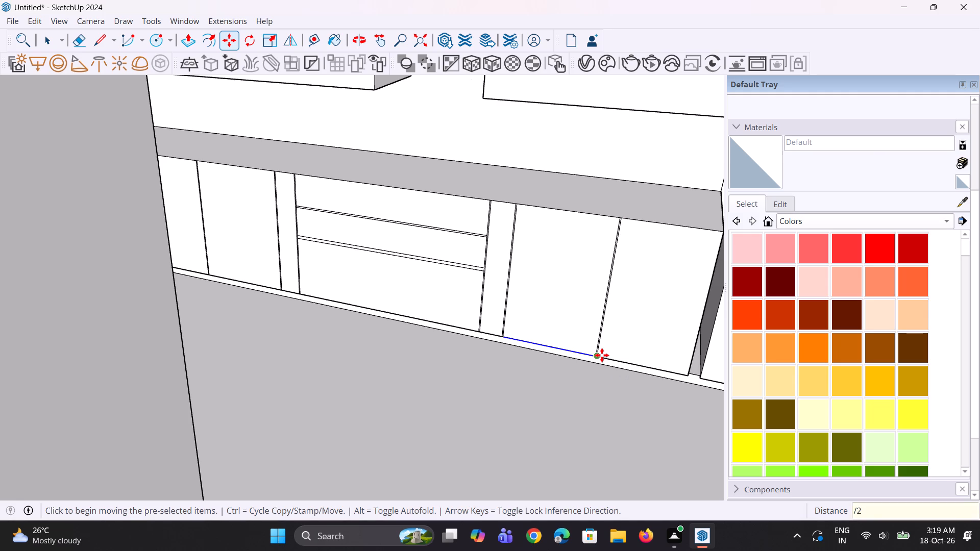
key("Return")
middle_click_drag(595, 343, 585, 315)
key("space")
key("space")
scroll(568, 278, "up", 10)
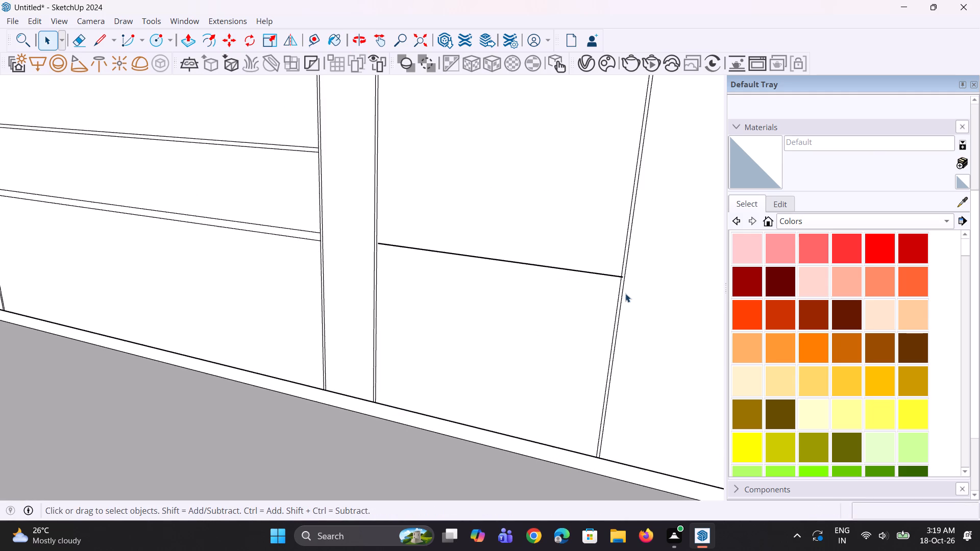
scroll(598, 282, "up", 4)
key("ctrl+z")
Copy the top edge of the door panel right of the drawers to its bottom edge, with /2 spacing for a mid-height line.
middle_click_drag(584, 287, 562, 288)
scroll(468, 252, "down", 10)
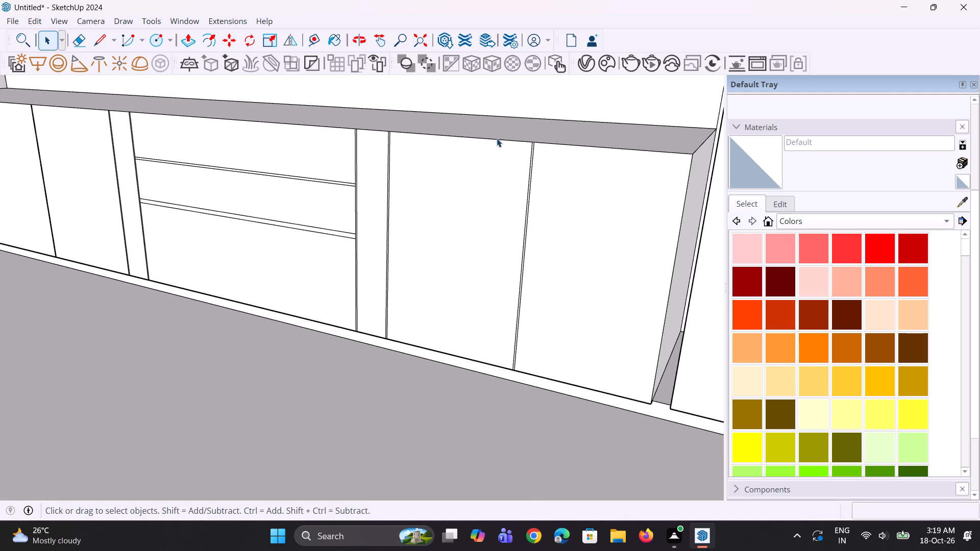
left_click(496, 140)
scroll(528, 158, "up", 2)
key("m")
scroll(518, 162, "up", 2)
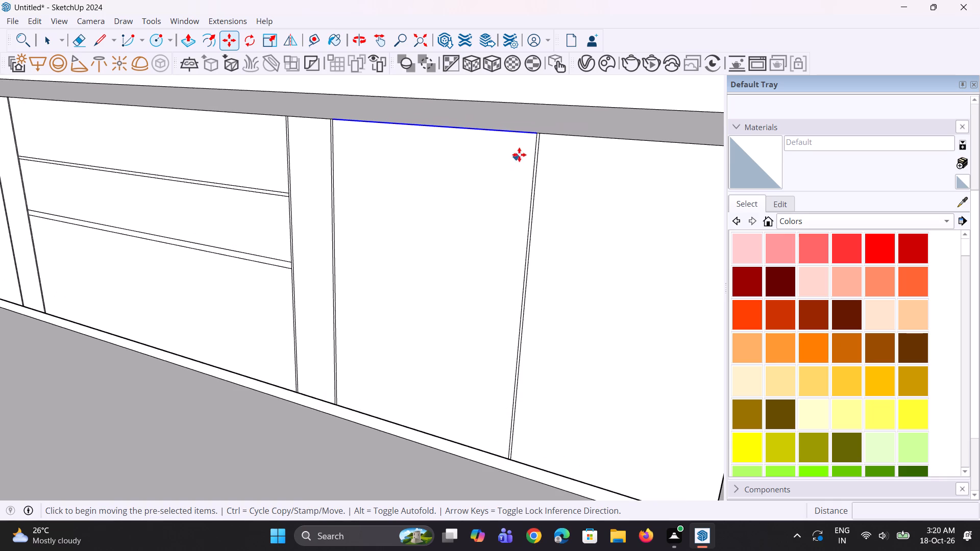
left_click(534, 137)
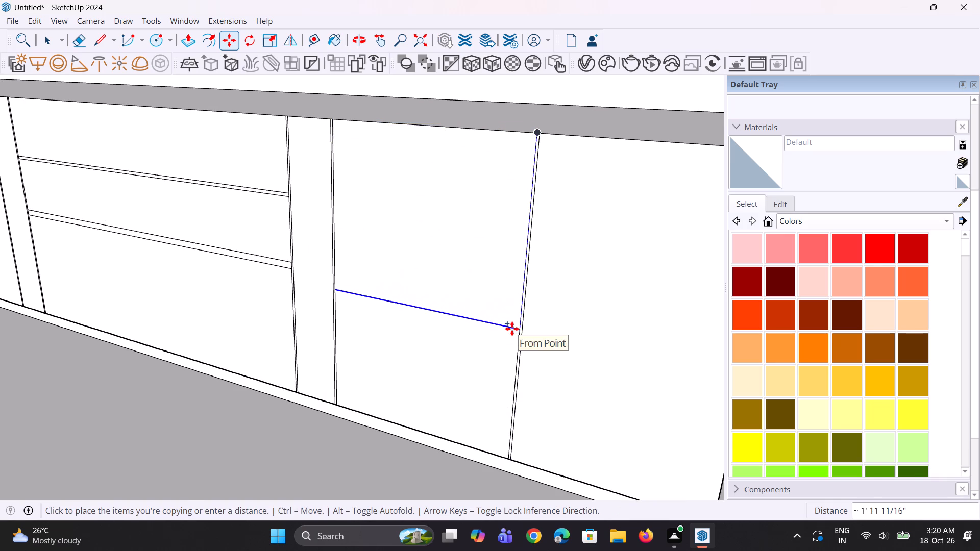
scroll(511, 446, "up", 3)
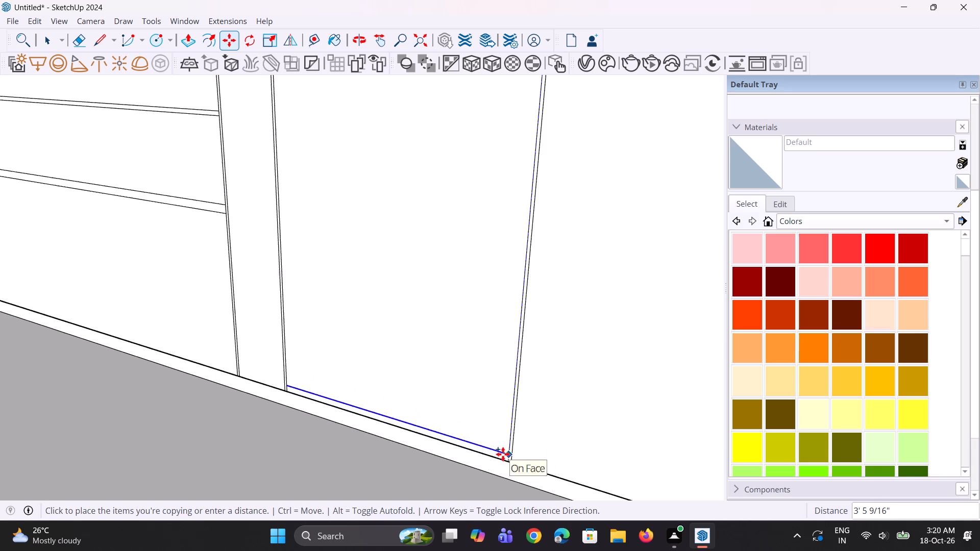
left_click(503, 457)
type("/2")
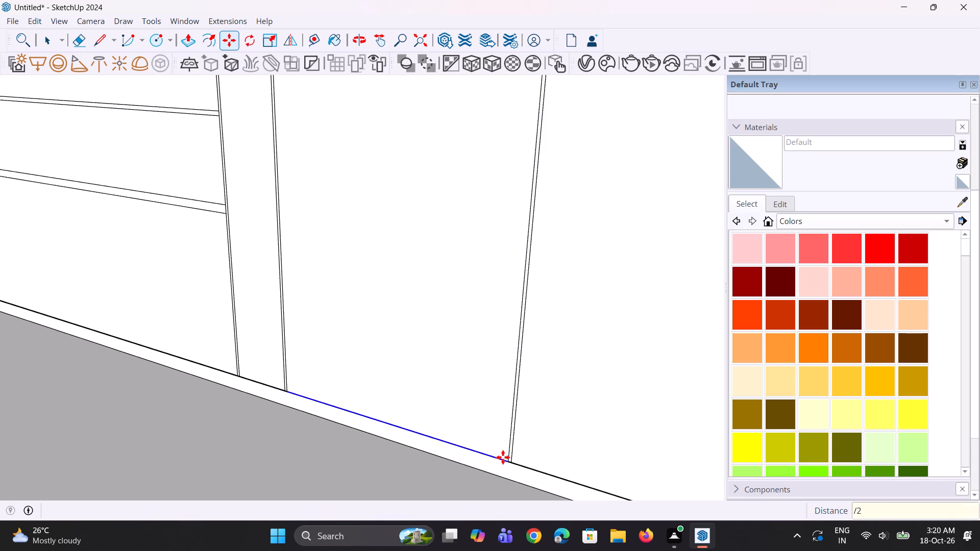
key("Return")
Copy the mid-height line of the door panel right of the drawers 1" down to form a gap.
scroll(440, 414, "down", 3)
key("space")
key("space")
left_click(444, 287)
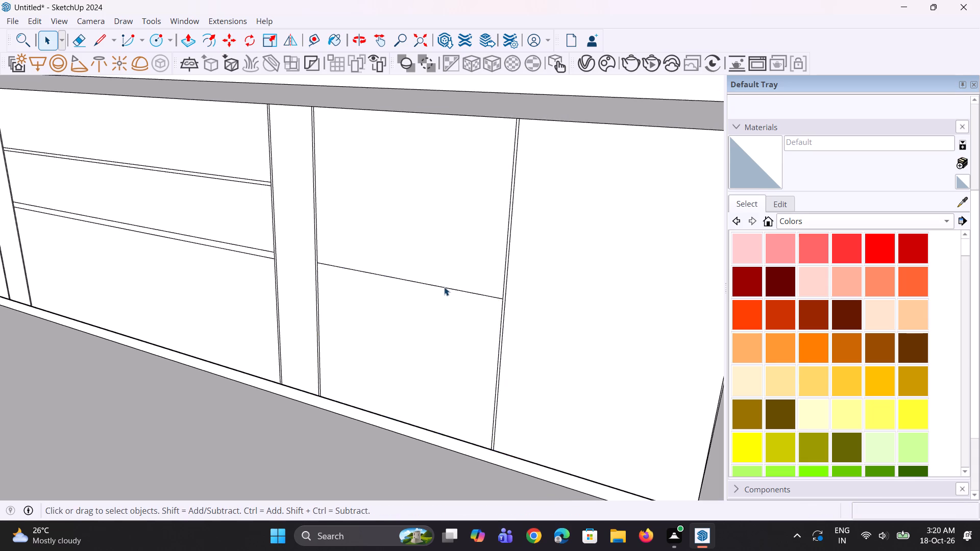
scroll(492, 317, "up", 1)
key("m")
scroll(502, 315, "up", 1, "ctrl")
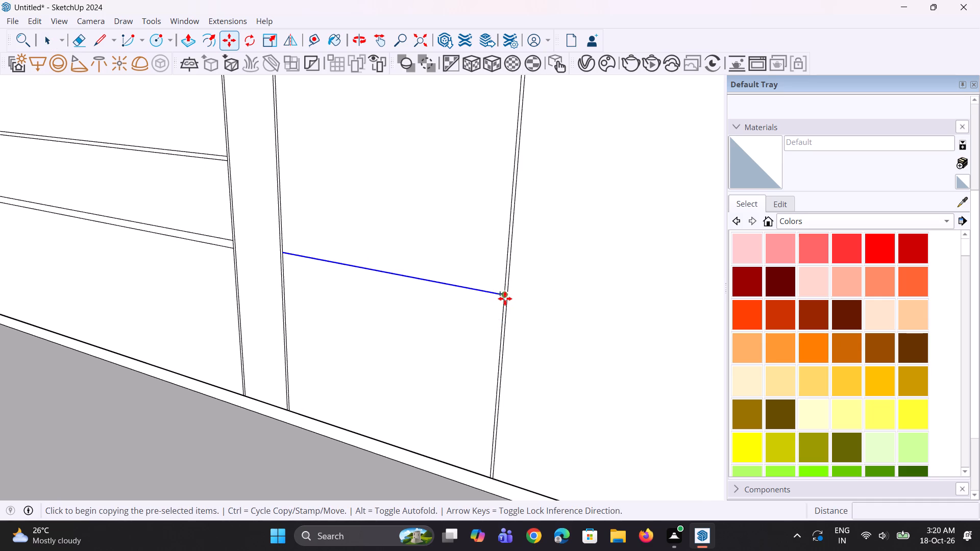
left_click(505, 297)
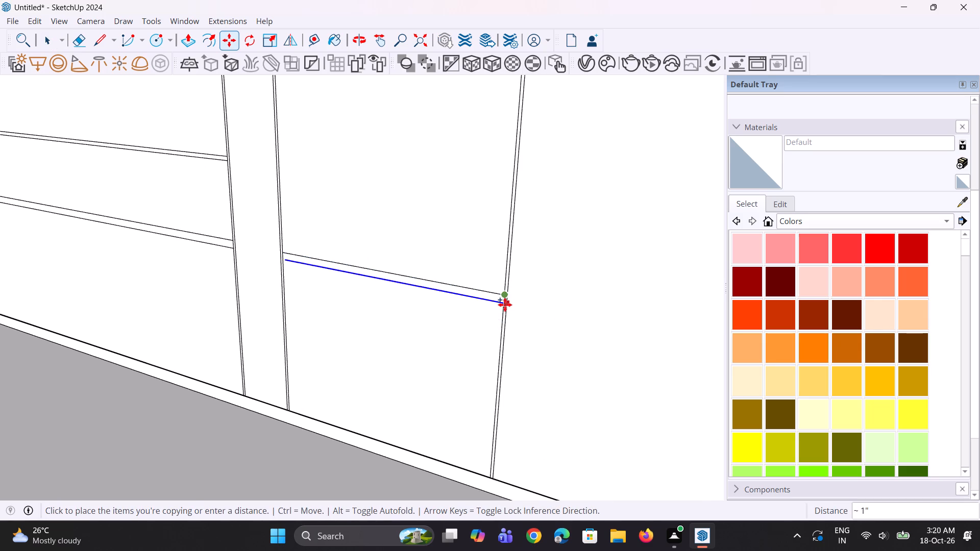
scroll(502, 306, "up", 2)
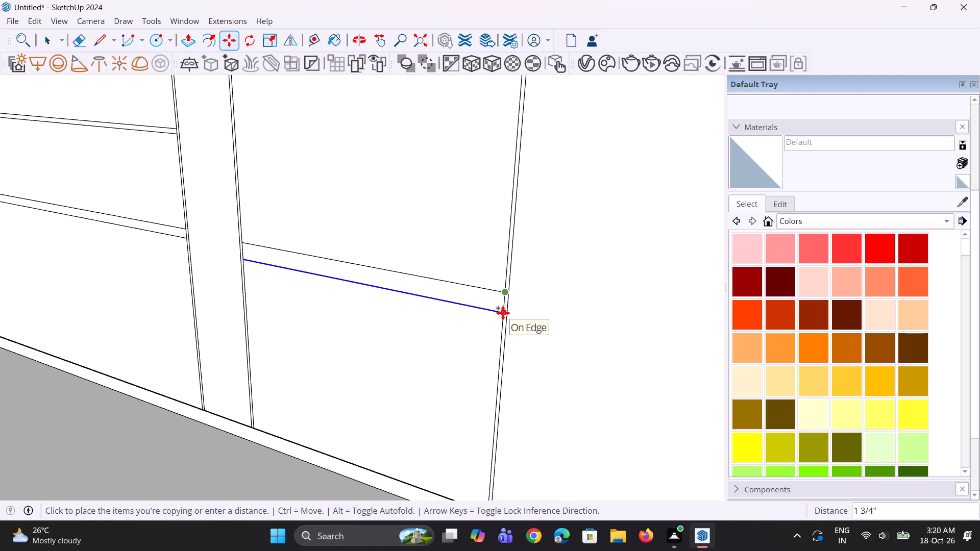
type("1\"")
key("Return")
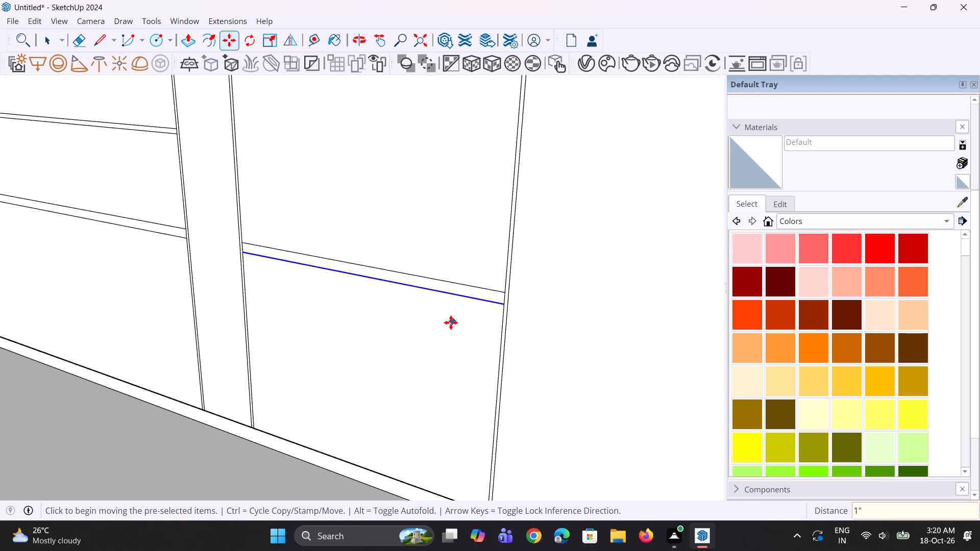
scroll(451, 322, "down", 10)
key("space")
middle_click_drag(446, 319, 441, 313)
key("space")
key("space")
key("space")
Inspect the divided base cabinet fronts, then examine the whole kitchen from the open front.
scroll(440, 290, "down", 6)
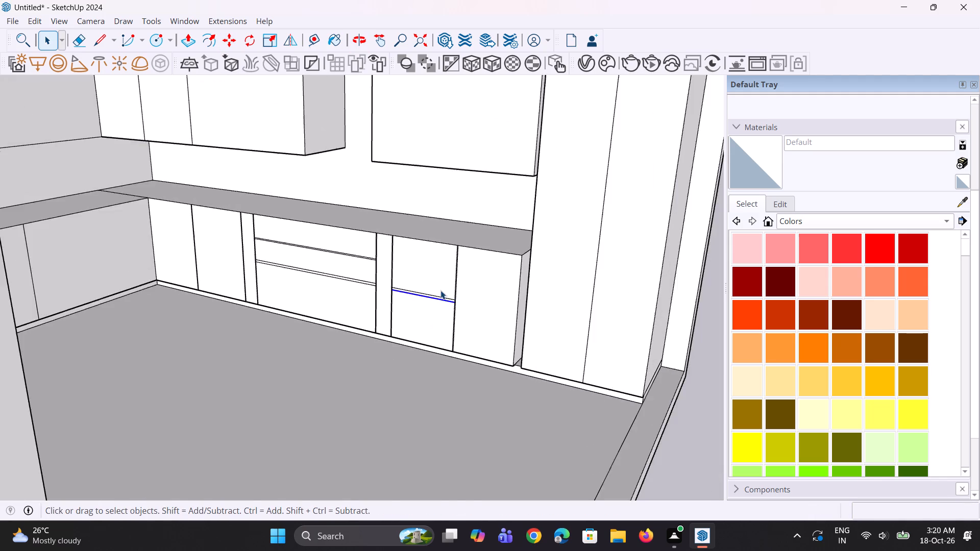
scroll(440, 290, "down", 5)
left_click(630, 368)
scroll(415, 304, "up", 5)
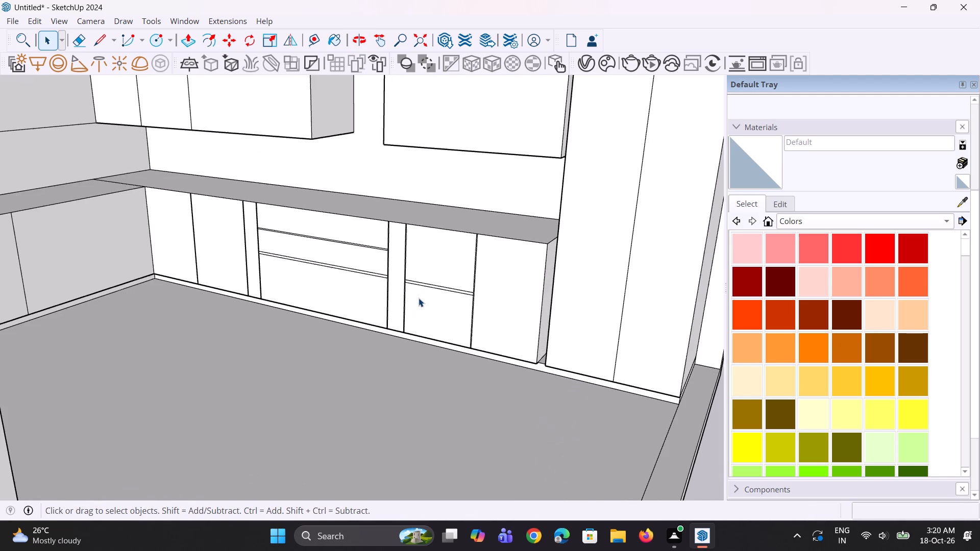
scroll(419, 298, "down", 7)
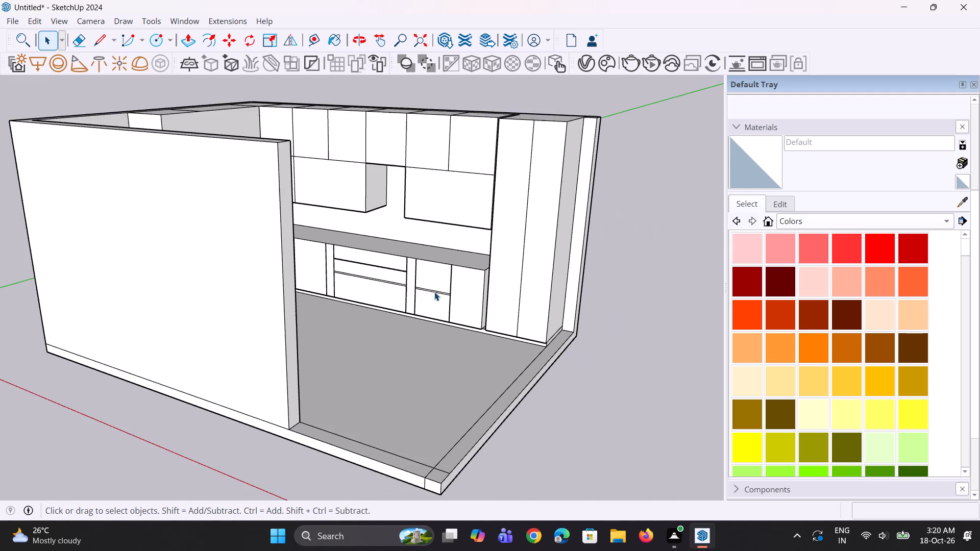
scroll(434, 292, "down", 3)
scroll(507, 201, "up", 1)
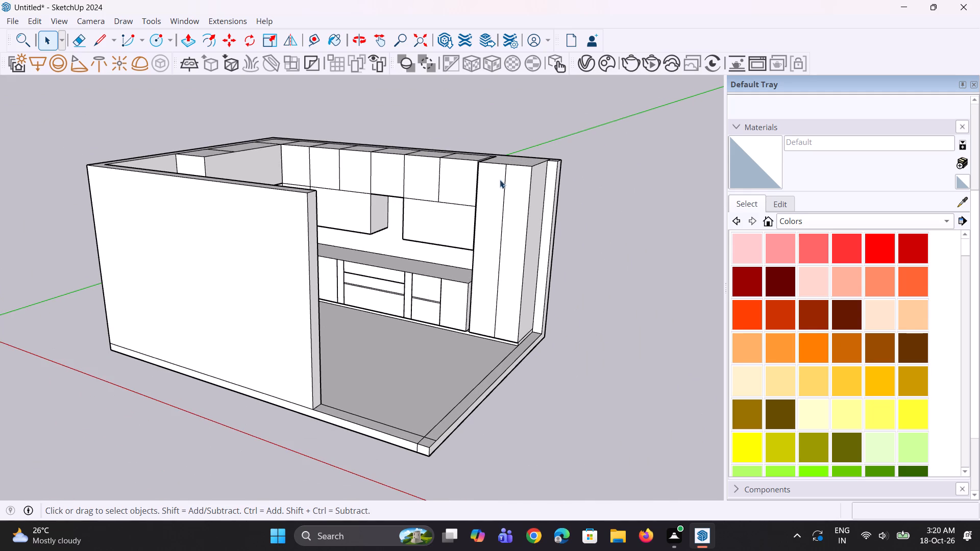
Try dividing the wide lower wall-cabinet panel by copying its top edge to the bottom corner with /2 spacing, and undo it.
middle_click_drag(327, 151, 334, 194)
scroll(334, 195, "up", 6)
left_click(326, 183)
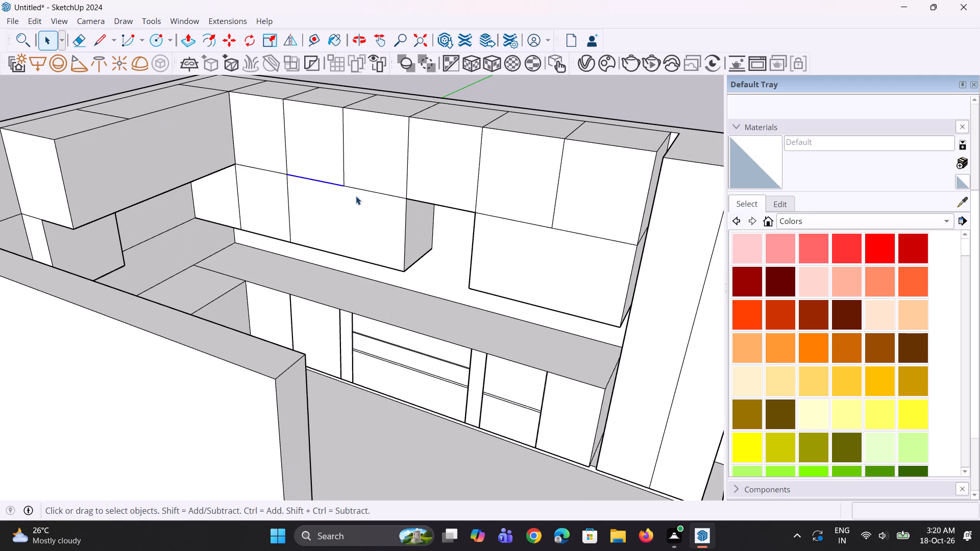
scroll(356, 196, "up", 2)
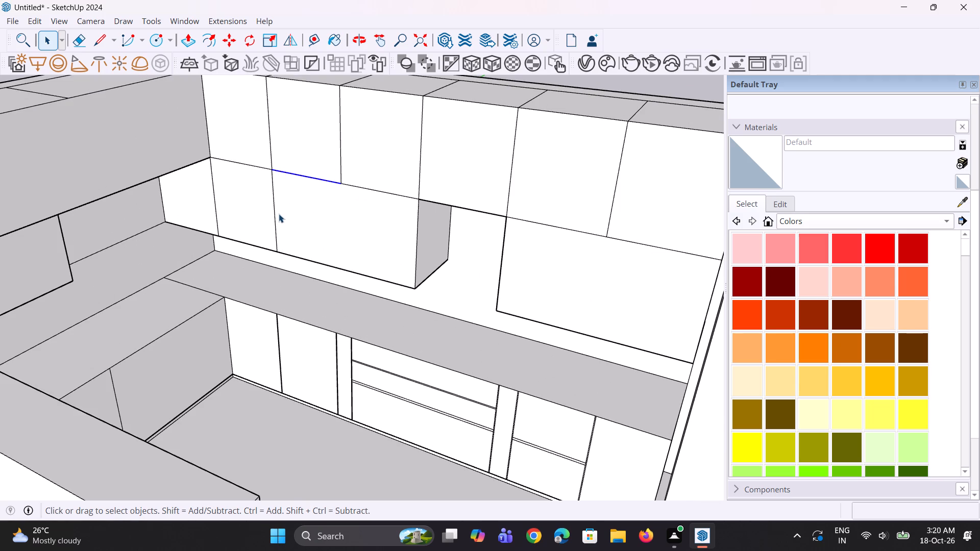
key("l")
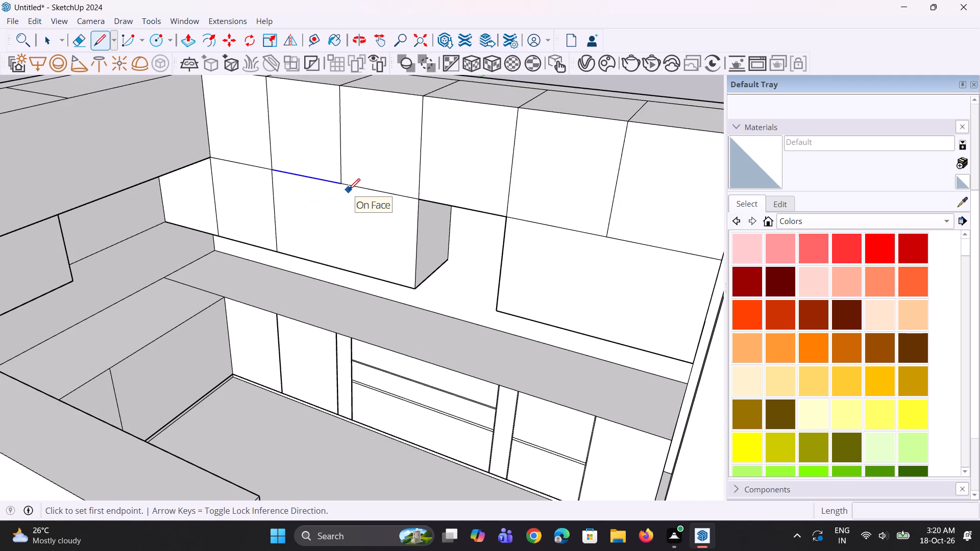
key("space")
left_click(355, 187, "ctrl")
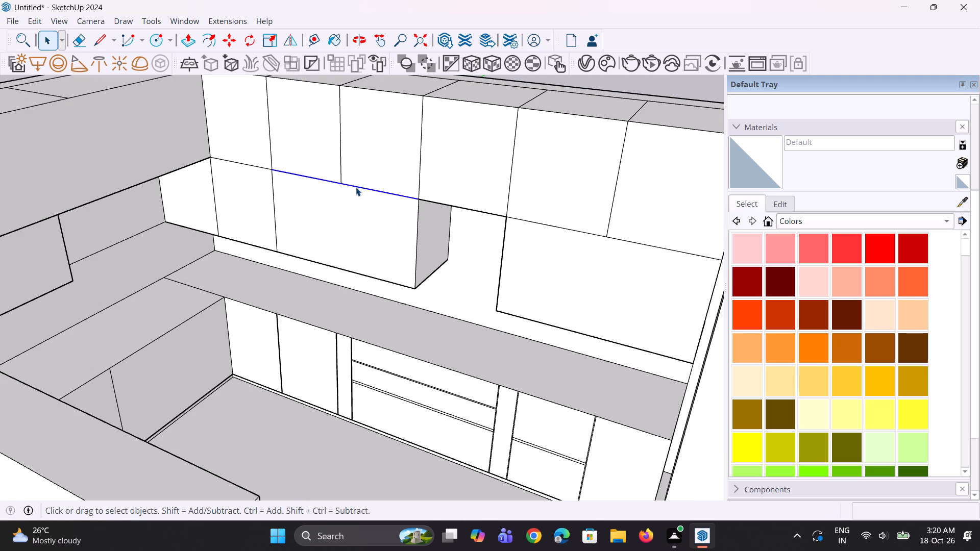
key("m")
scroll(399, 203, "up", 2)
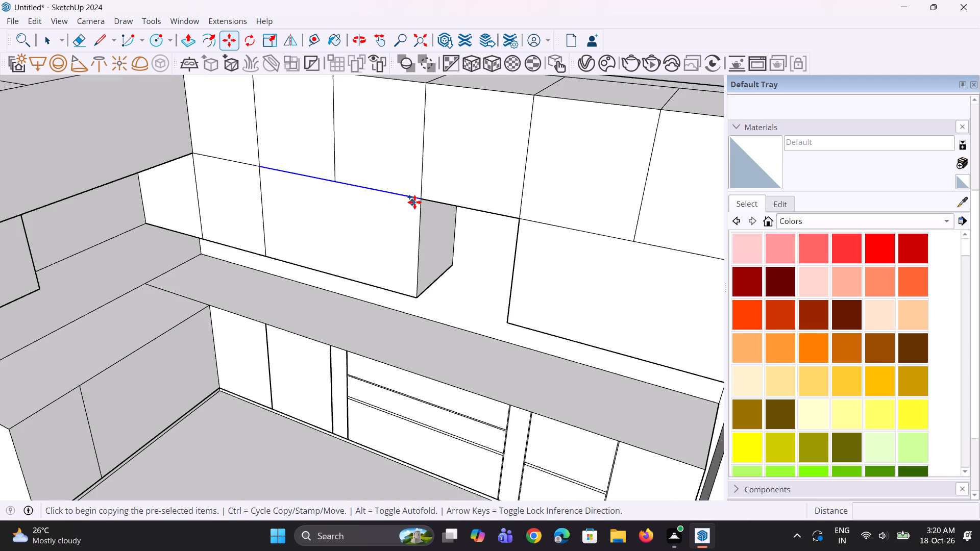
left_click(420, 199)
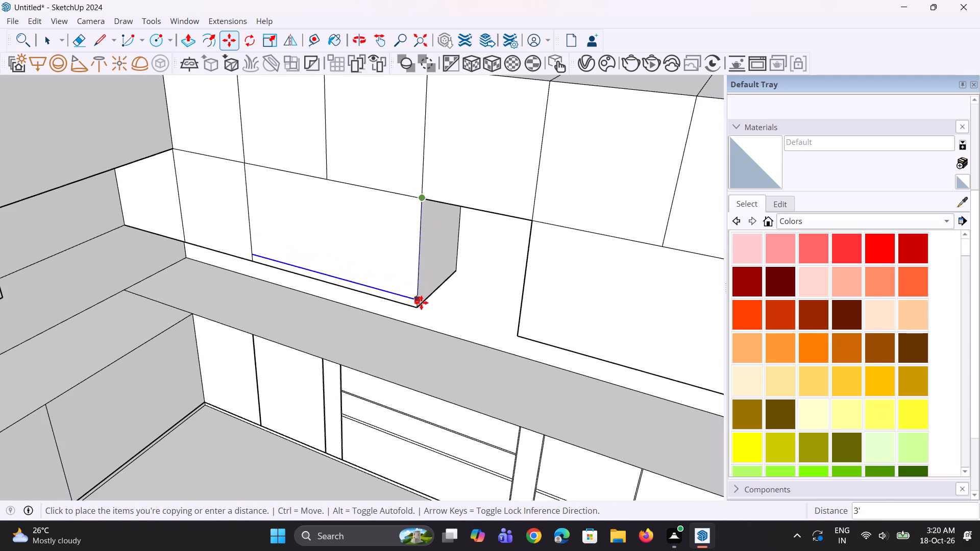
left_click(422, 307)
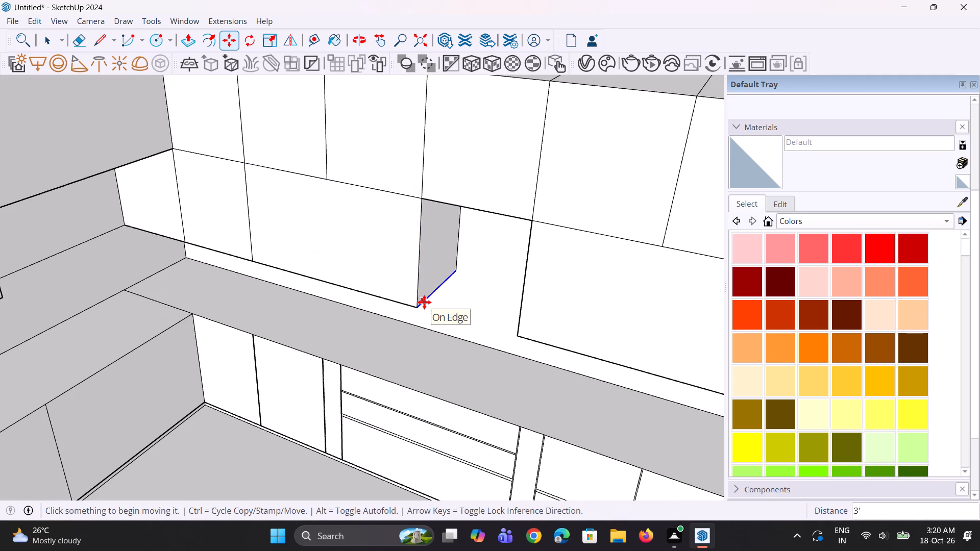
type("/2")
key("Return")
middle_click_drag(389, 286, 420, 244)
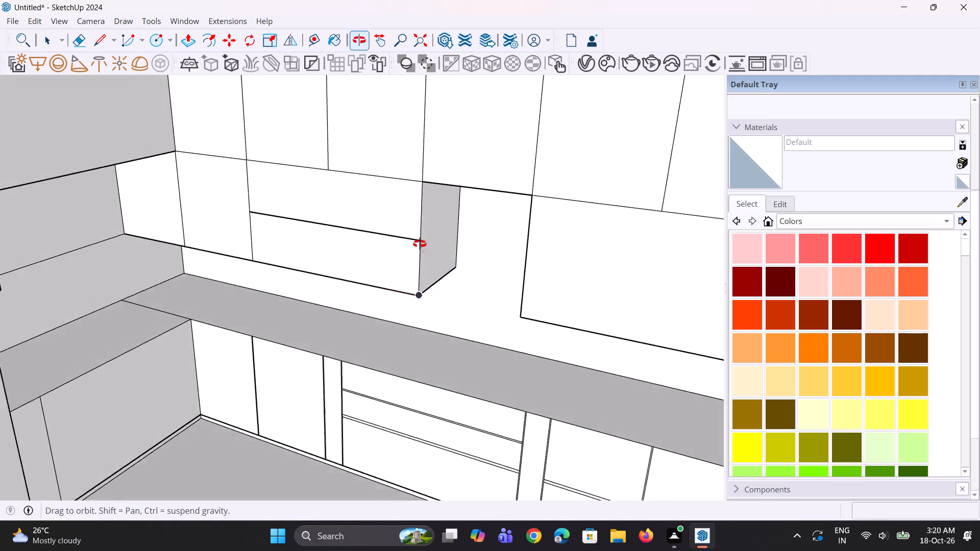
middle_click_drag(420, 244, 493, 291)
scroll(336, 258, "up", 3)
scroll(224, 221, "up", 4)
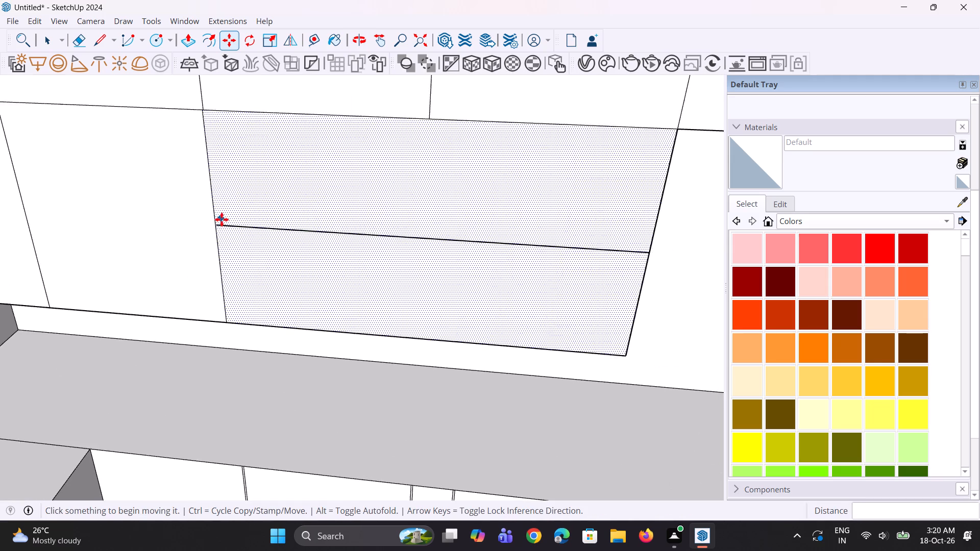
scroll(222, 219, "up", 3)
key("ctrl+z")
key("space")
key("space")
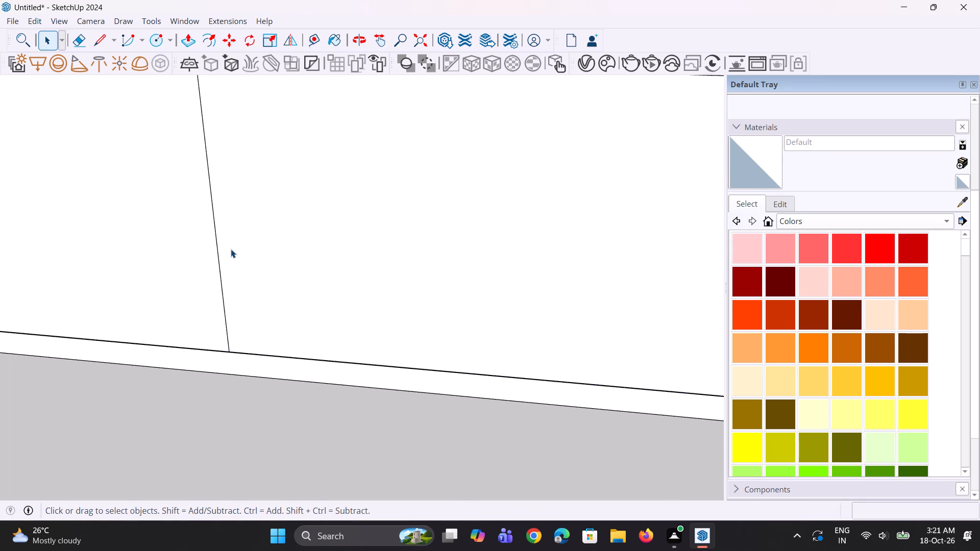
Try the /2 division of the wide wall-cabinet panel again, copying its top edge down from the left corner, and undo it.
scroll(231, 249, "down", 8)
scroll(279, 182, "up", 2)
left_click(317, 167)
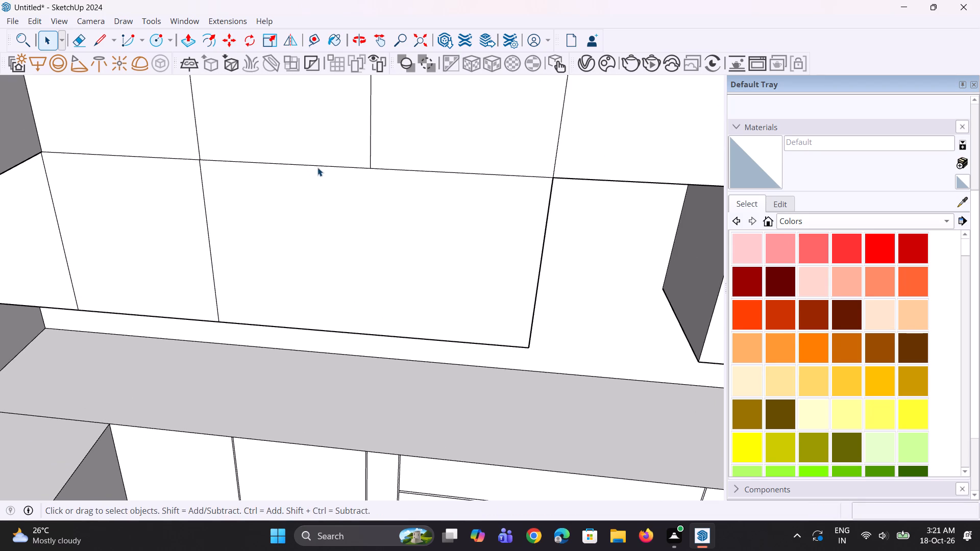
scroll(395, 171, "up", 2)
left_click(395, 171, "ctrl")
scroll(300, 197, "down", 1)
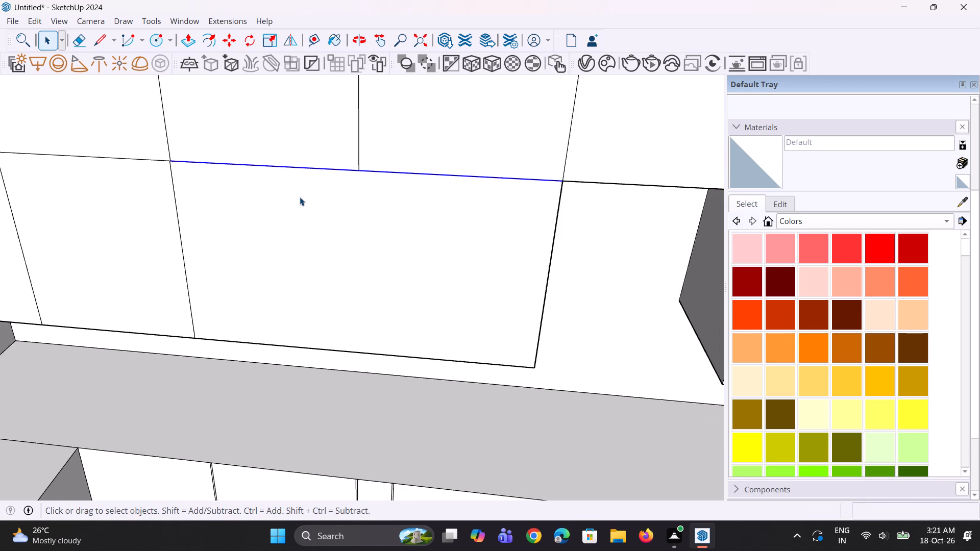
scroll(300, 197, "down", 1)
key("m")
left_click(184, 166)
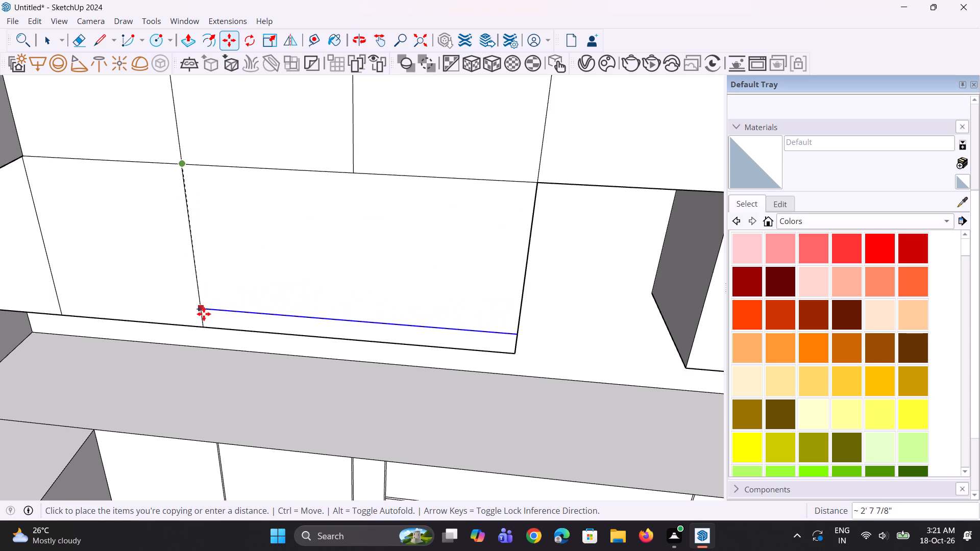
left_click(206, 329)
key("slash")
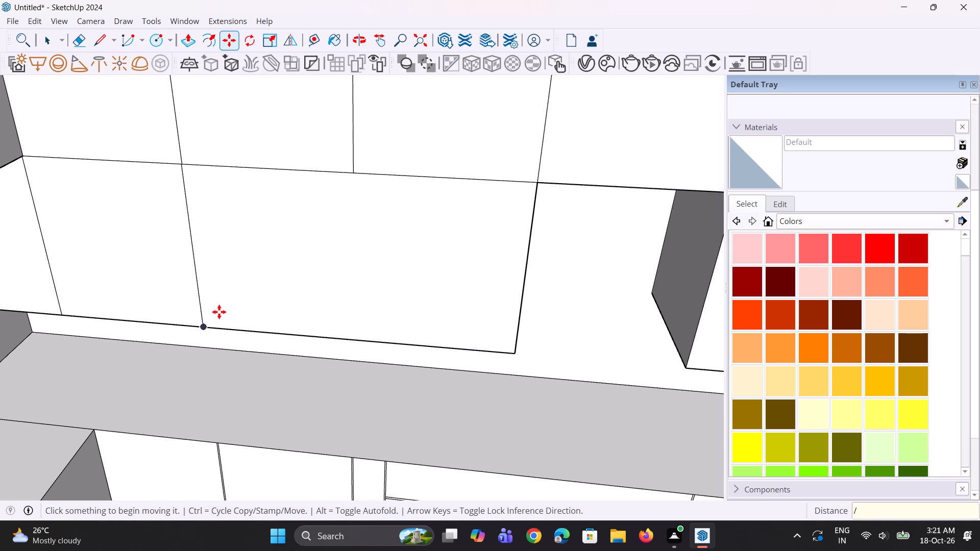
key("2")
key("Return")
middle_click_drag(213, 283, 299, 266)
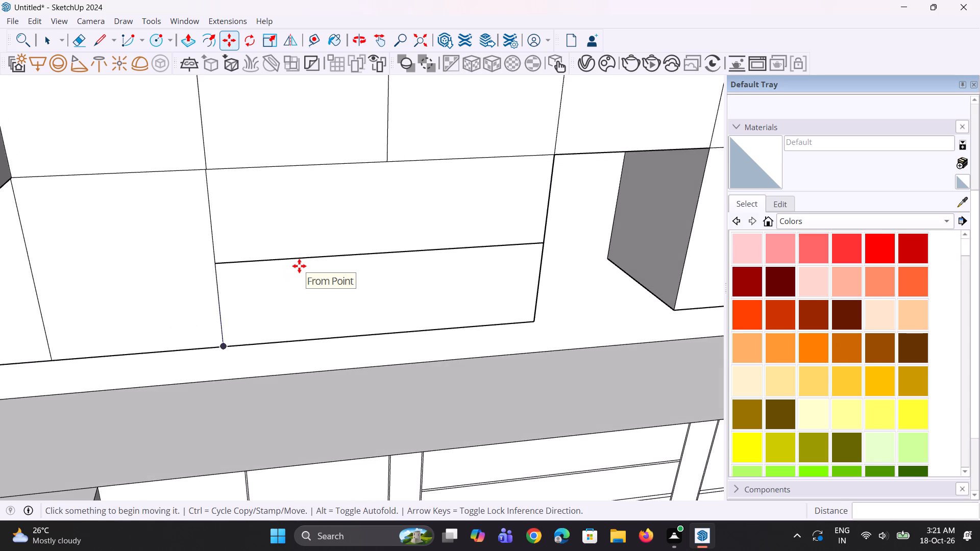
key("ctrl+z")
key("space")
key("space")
Copy both top-edge segments of the wide wall-cabinet panel to its bottom edge, with /2 spacing for a mid-height line.
left_click(247, 167)
scroll(422, 170, "up", 2)
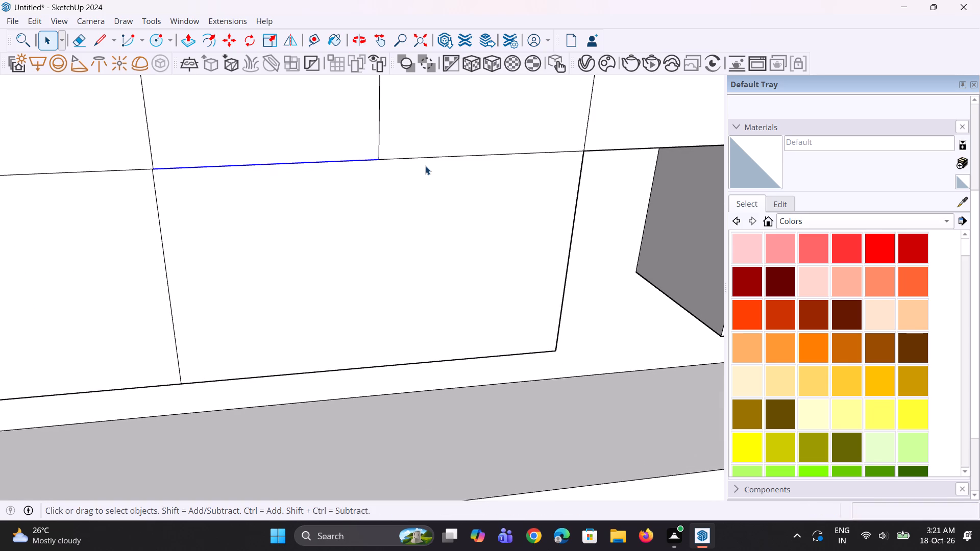
left_click(431, 157, "ctrl")
key("m")
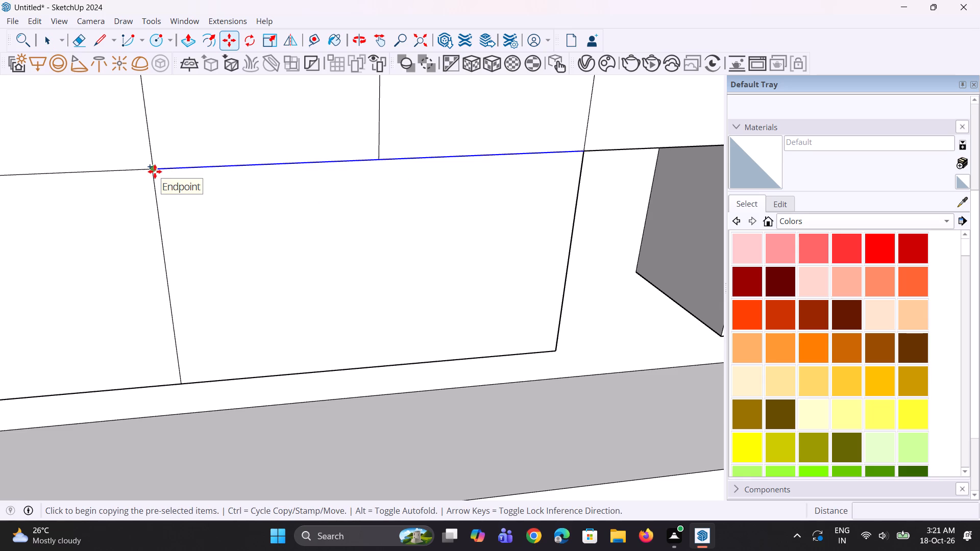
left_click(583, 152)
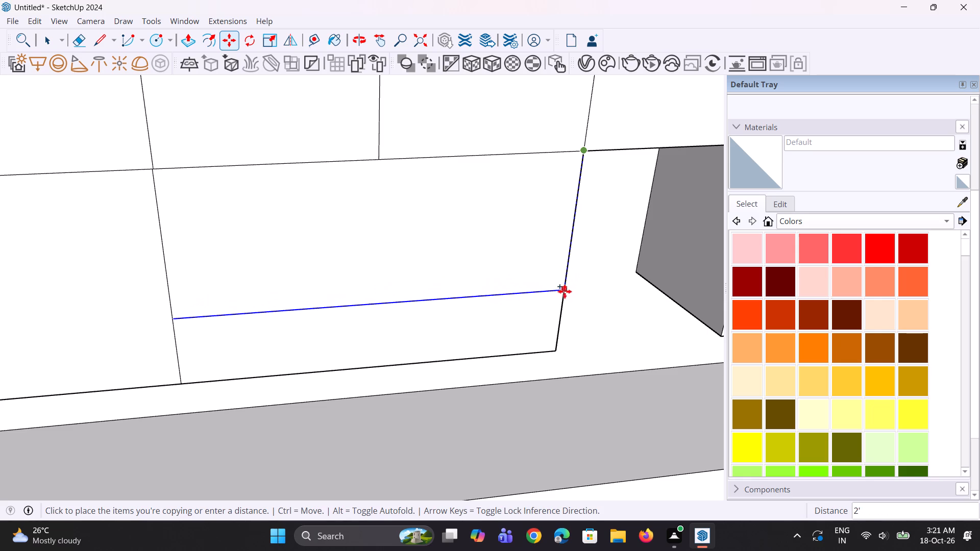
left_click(554, 352)
type("/2")
key("Return")
middle_click_drag(508, 314, 491, 300)
key("space")
key("space")
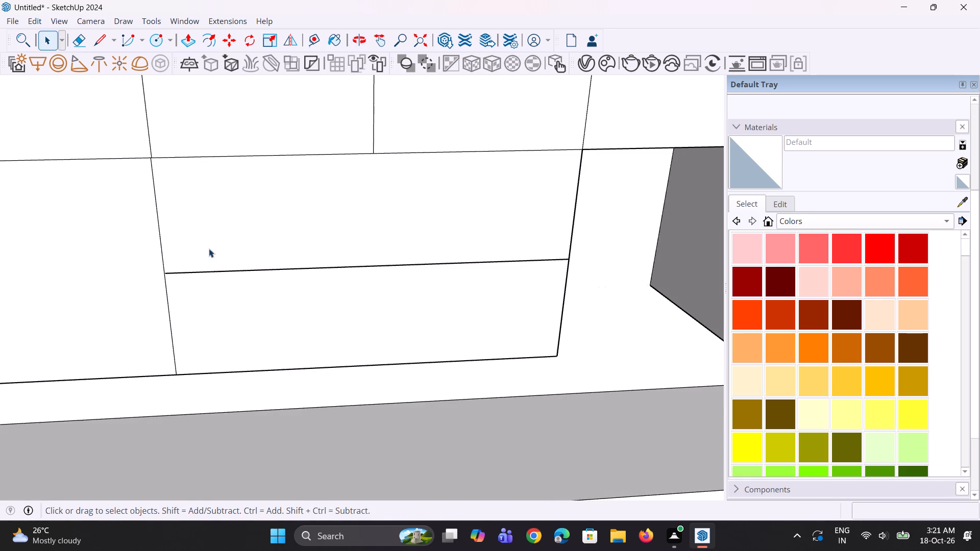
Draw a line about 1/8" long joining the mid-height line's left end to the wide wall-cabinet panel's side edge.
scroll(200, 247, "up", 3)
scroll(140, 285, "up", 18)
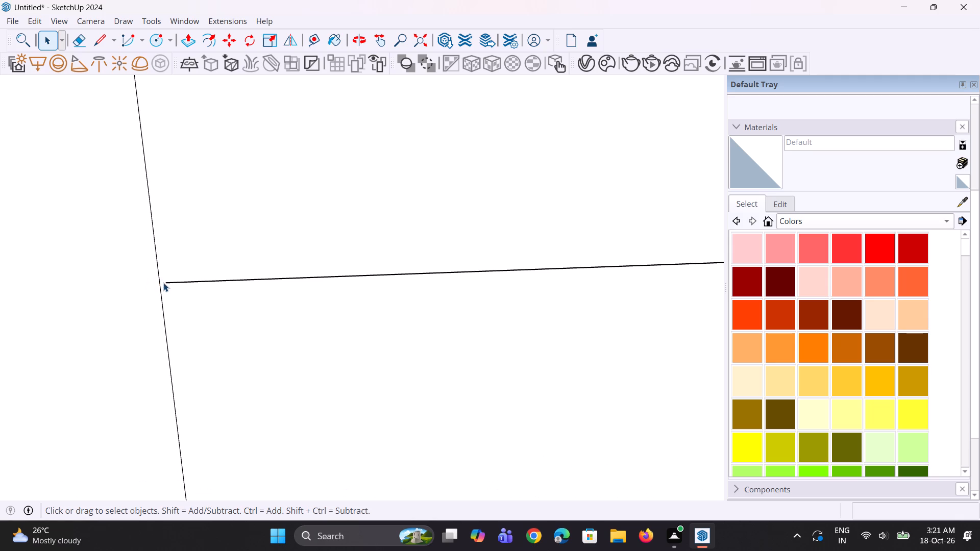
left_click(175, 284)
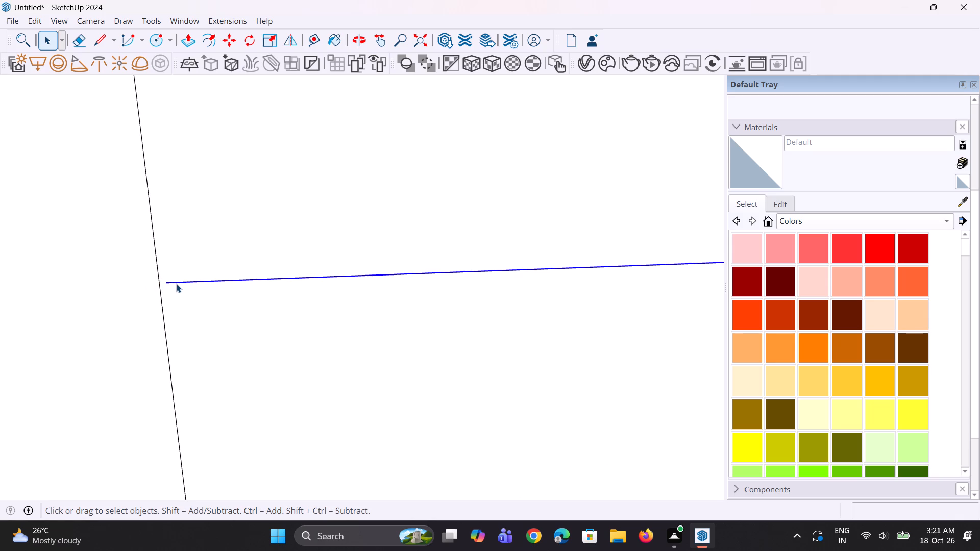
scroll(176, 284, "down", 9)
key("l")
scroll(176, 285, "up", 6)
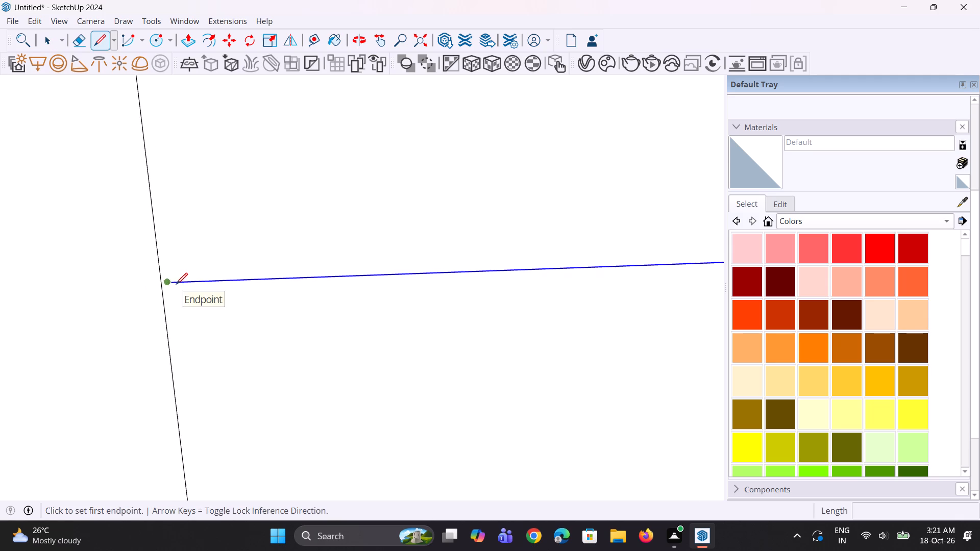
scroll(176, 284, "up", 4)
left_click(167, 283)
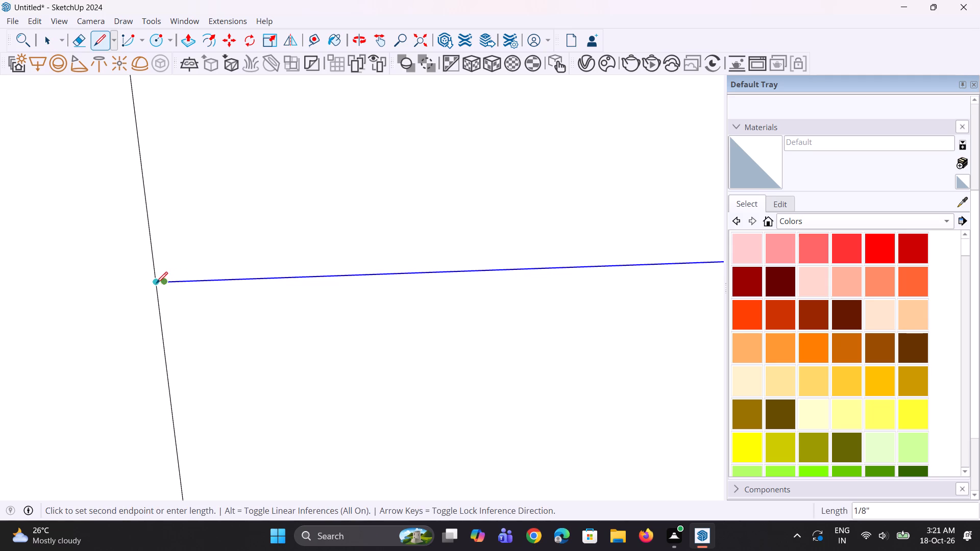
left_click(156, 283)
scroll(157, 304, "down", 11)
key("space")
scroll(182, 310, "down", 7)
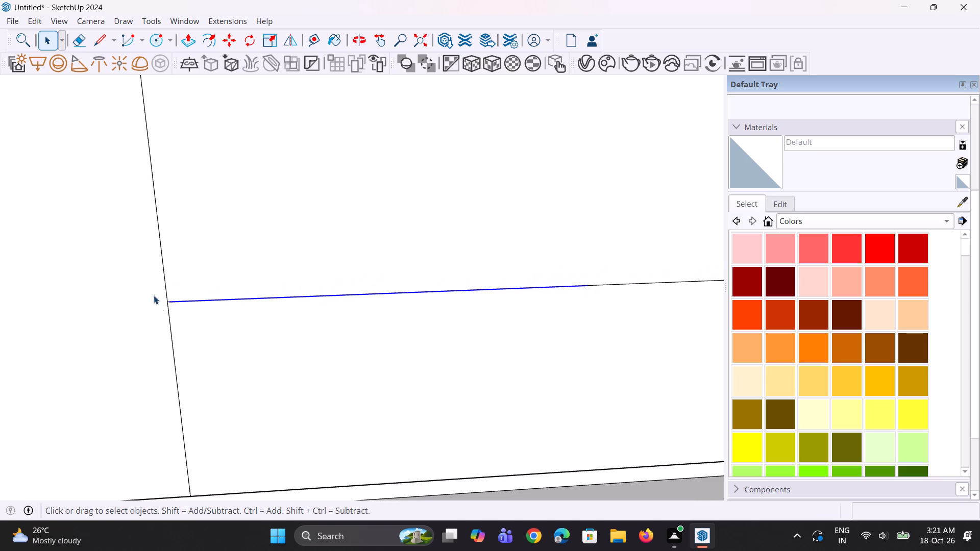
scroll(154, 295, "down", 16)
Undo the short joining line and the copied mid-height division of the wide lower wall-cabinet panel.
left_click(342, 104)
scroll(250, 284, "up", 8)
left_click(258, 291)
scroll(190, 291, "up", 2)
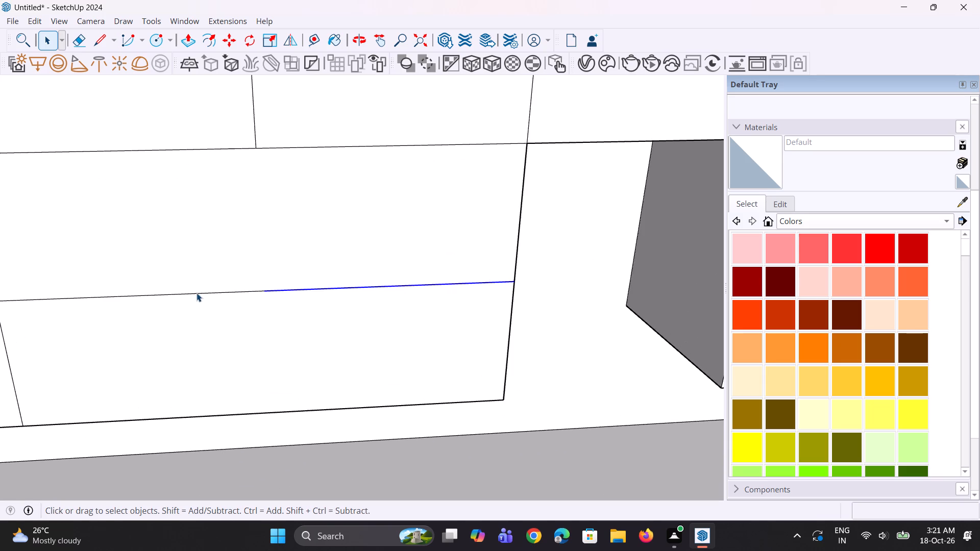
left_click(198, 294)
scroll(157, 295, "down", 3)
scroll(30, 305, "up", 3)
scroll(42, 296, "up", 20)
scroll(42, 296, "up", 1)
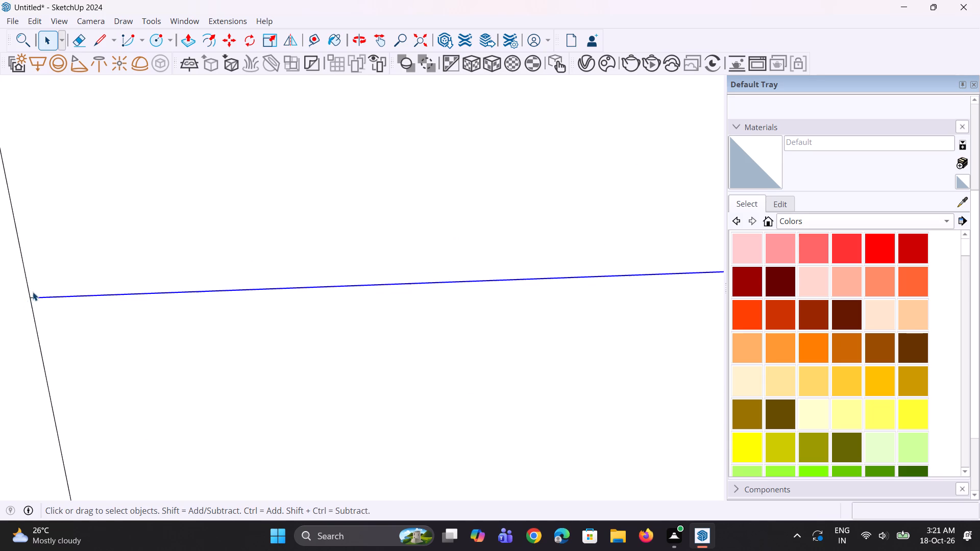
scroll(33, 292, "up", 7)
key("ctrl+z")
key("ctrl+z")
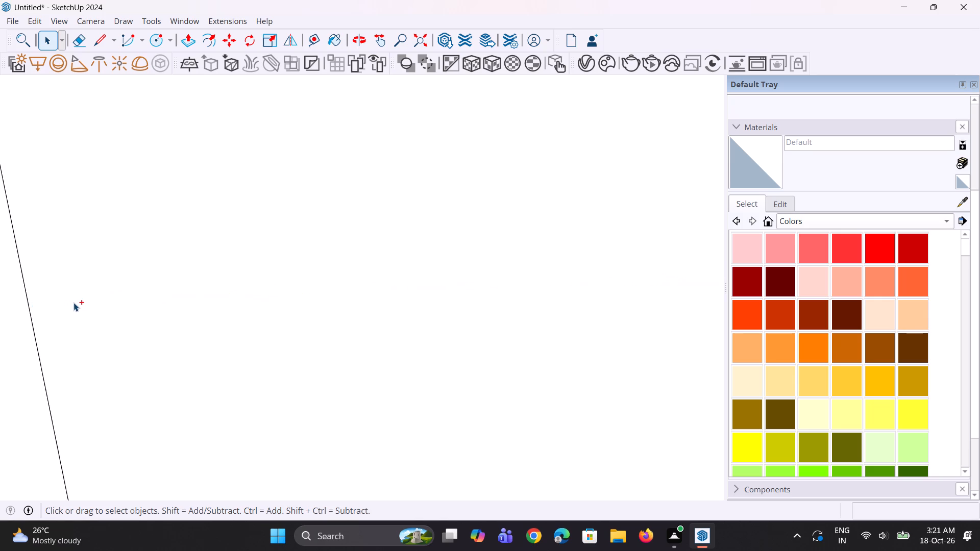
Draw a line about 5' 5 1/8" long across the wide lower wall-cabinet panel at mid-height, from side edge to side edge.
scroll(67, 306, "down", 20)
scroll(67, 306, "down", 9)
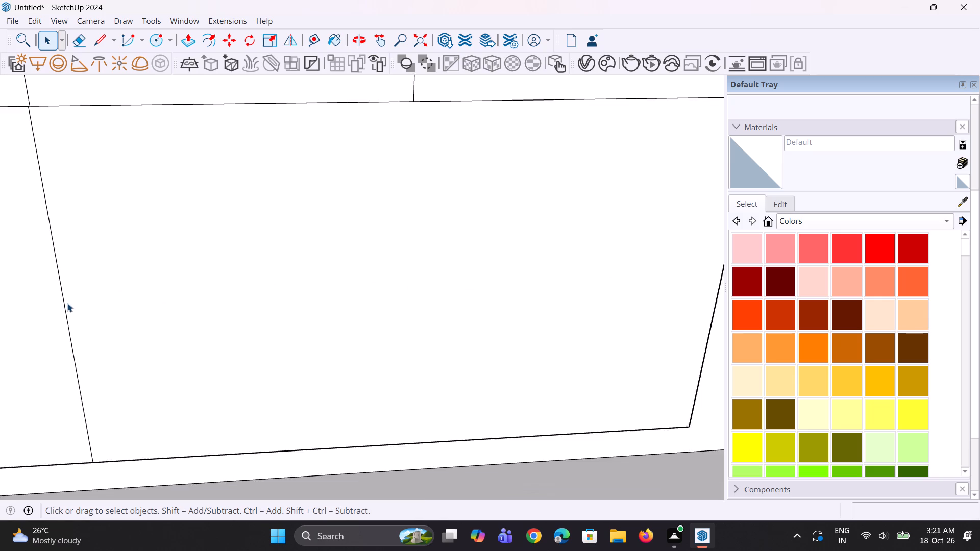
scroll(67, 303, "down", 10)
key("l")
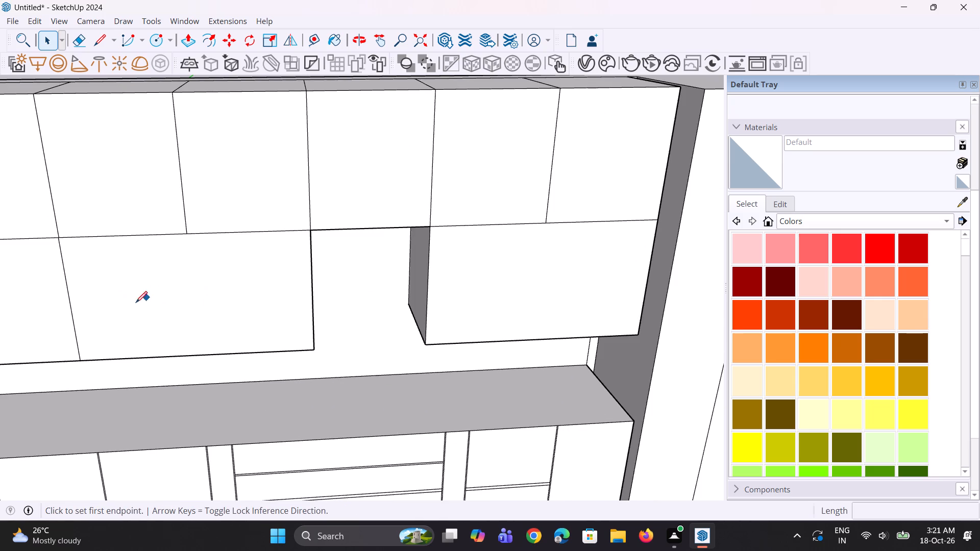
left_click(71, 305)
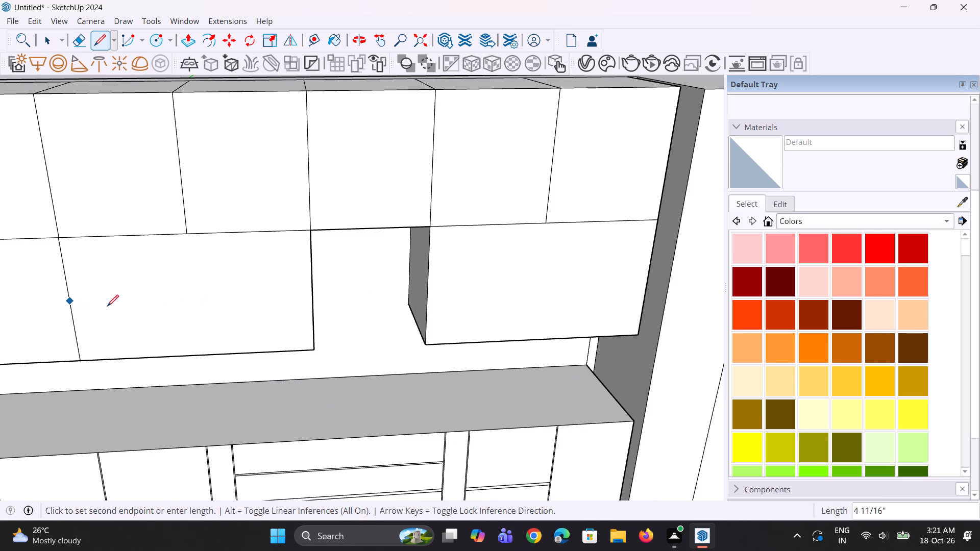
left_click(315, 290)
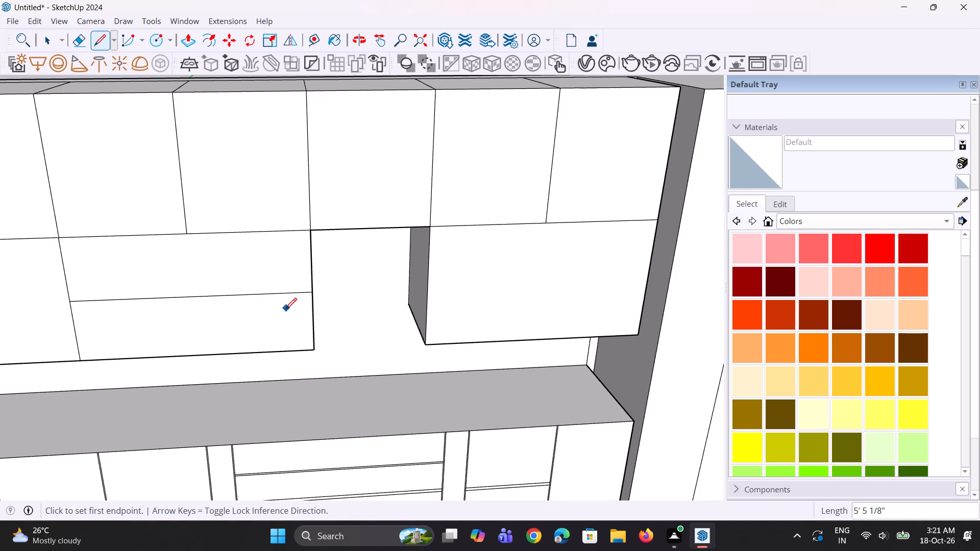
middle_click_drag(258, 295, 252, 292)
key("space")
key("space")
Push the long front face of the side wall's upper cabinet inward 3" with Push/Pull.
scroll(270, 304, "down", 9)
middle_click_drag(275, 303, 269, 285)
scroll(271, 289, "down", 5)
middle_click_drag(268, 284, 59, 322)
scroll(268, 284, "up", 1)
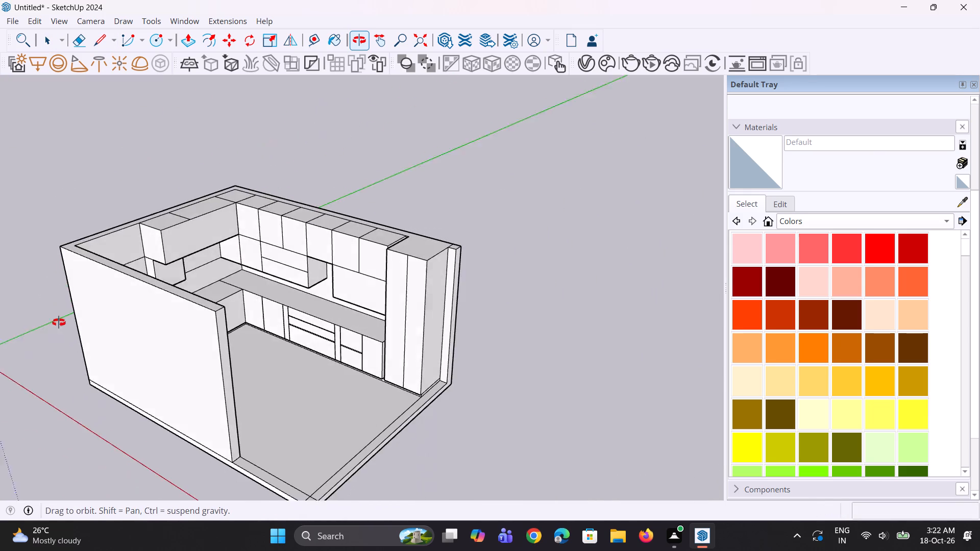
middle_click_drag(59, 322, 202, 340)
scroll(153, 284, "up", 2)
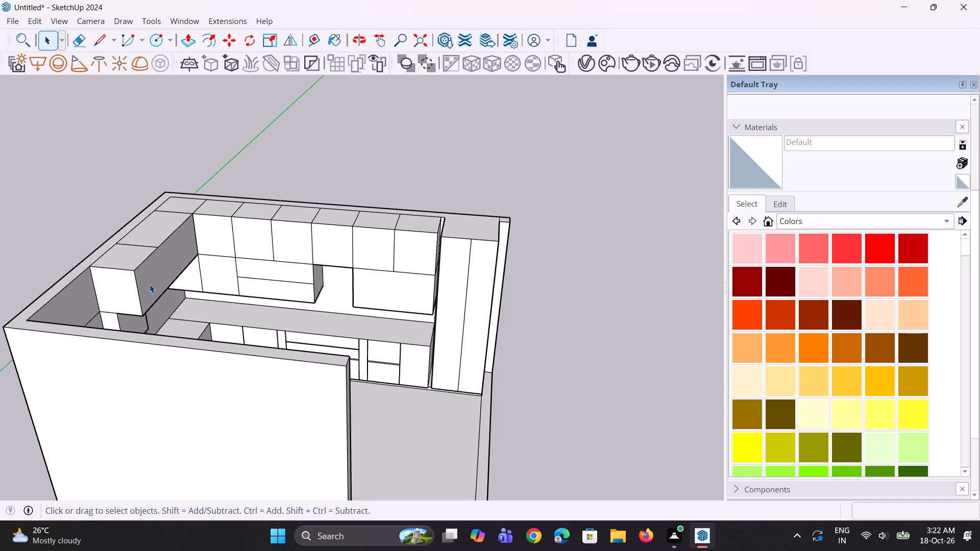
scroll(150, 285, "up", 4)
key("p")
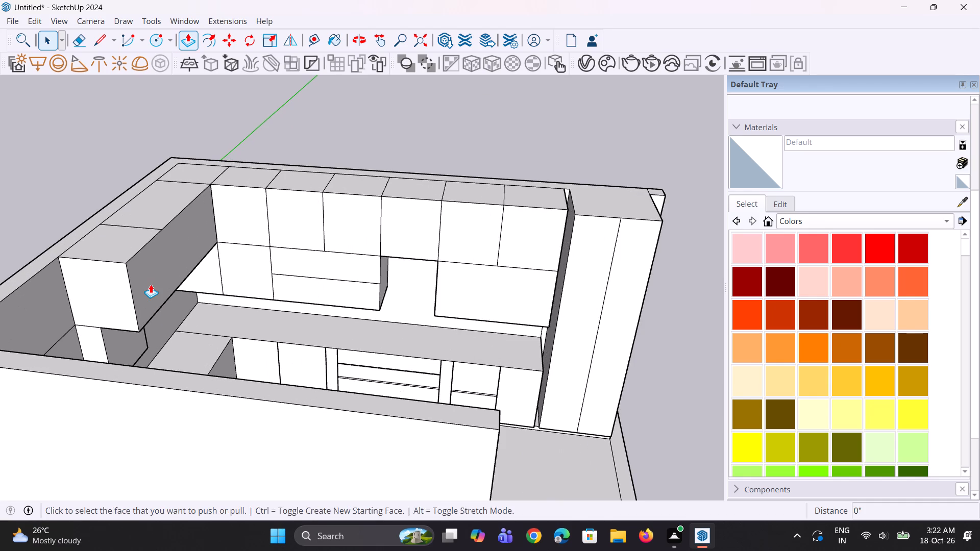
left_click(151, 284)
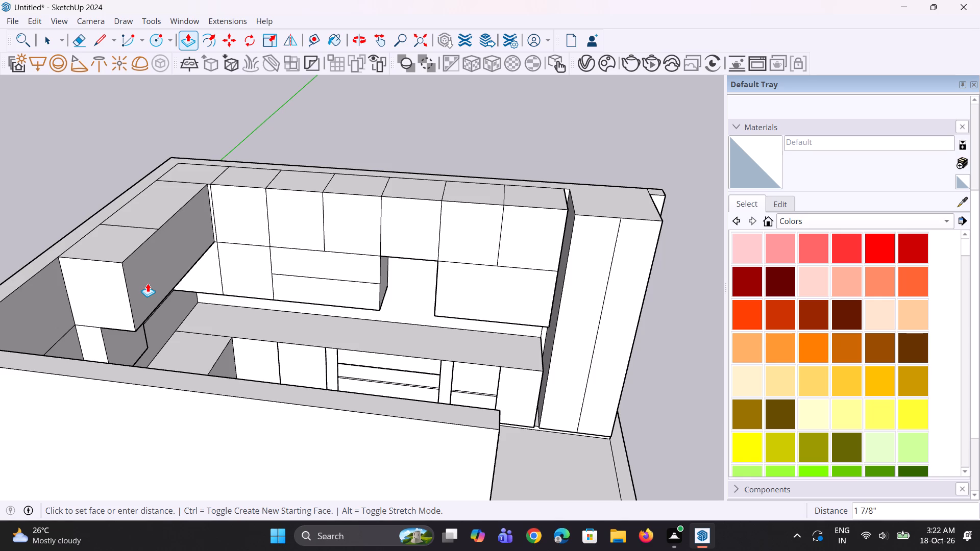
type("3\"")
key("Return")
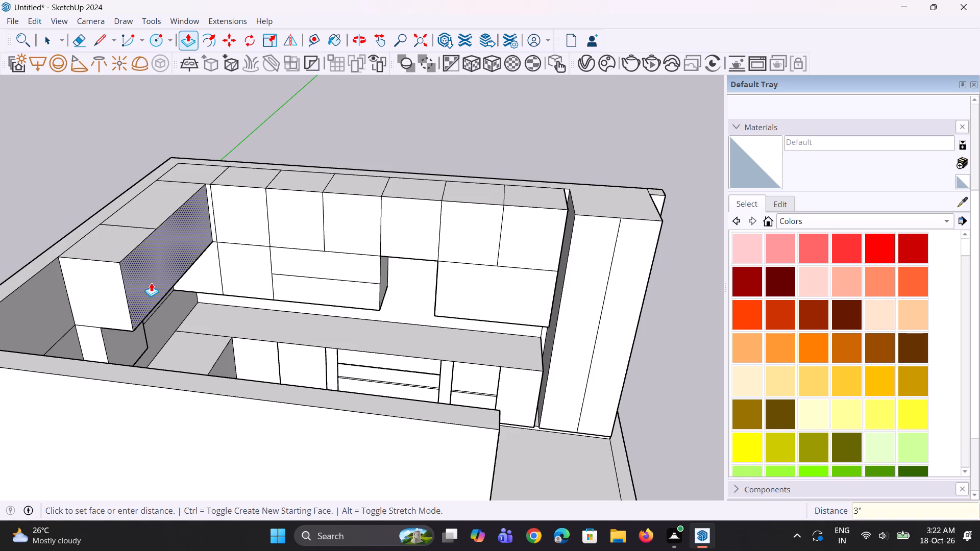
Pull the recessed front of the side wall's upper cabinet back out 3" as a new starting face, forming a front panel.
left_click(151, 283)
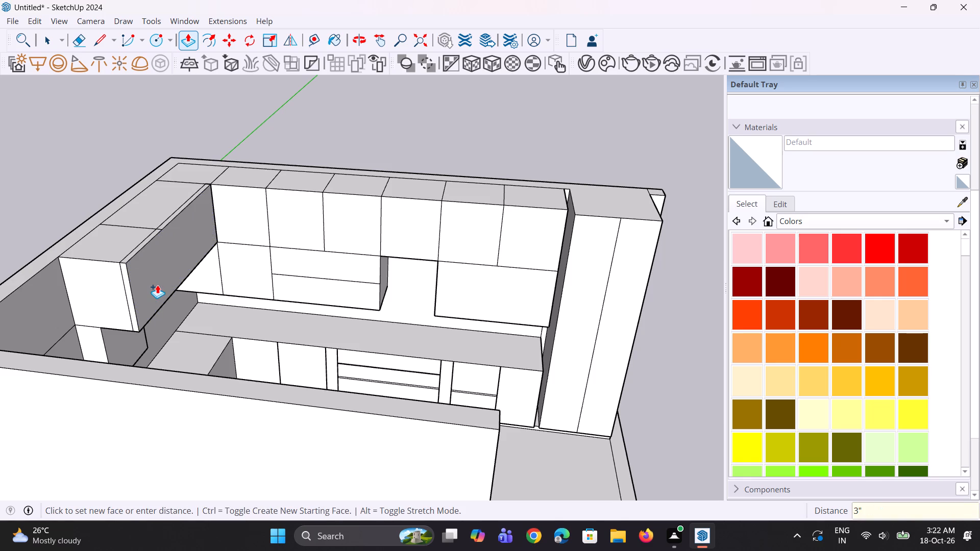
key("3")
key("shift+Return")
key("shift+quotedbl")
key("BackSpace")
key("3")
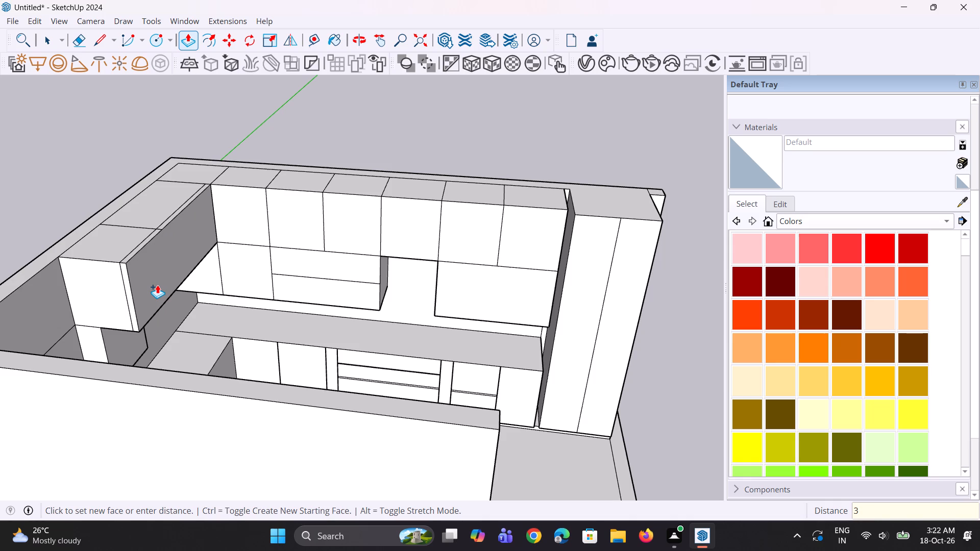
key("shift+quotedbl")
key("Return")
Pull the front face of the small cabinet below out 3" as a new starting face.
middle_click_drag(157, 285, 148, 280)
scroll(143, 296, "up", 6)
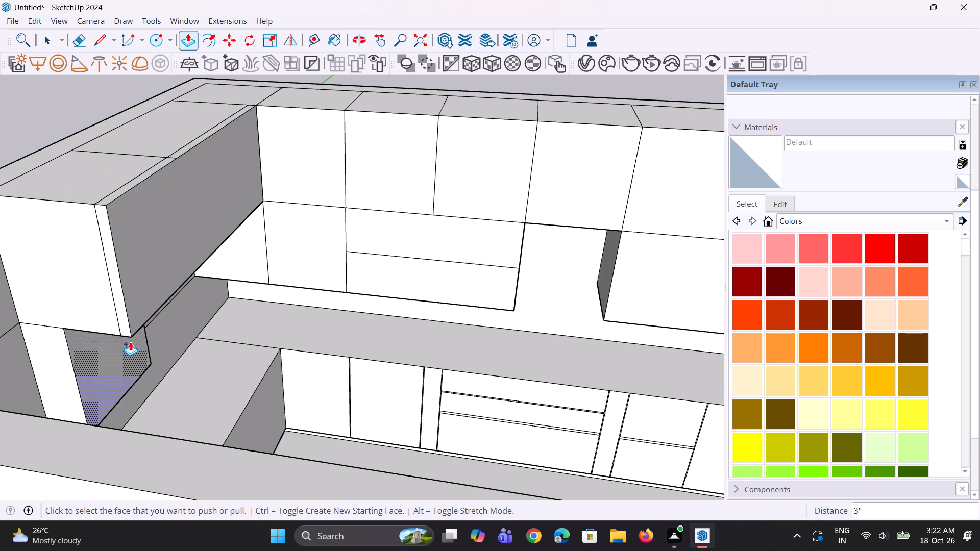
left_click(85, 367)
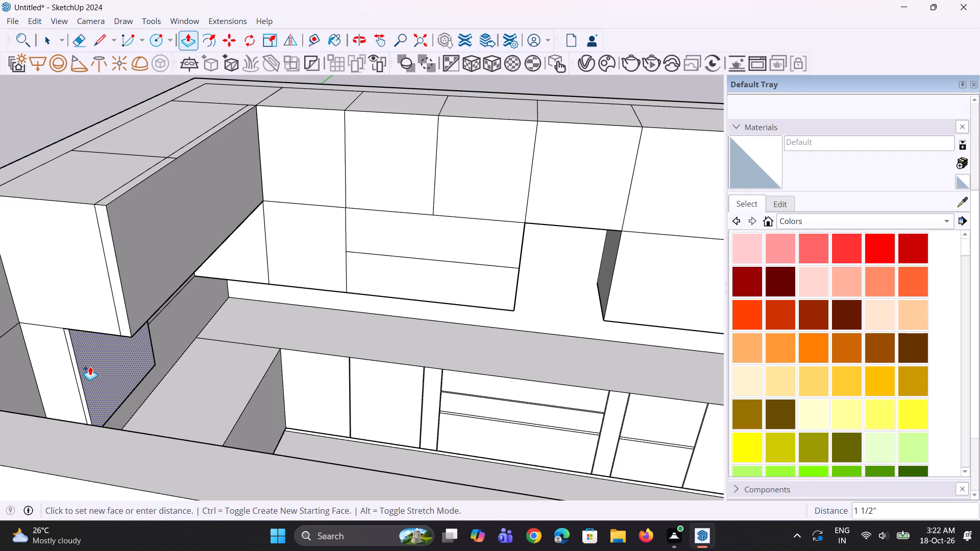
key("Escape")
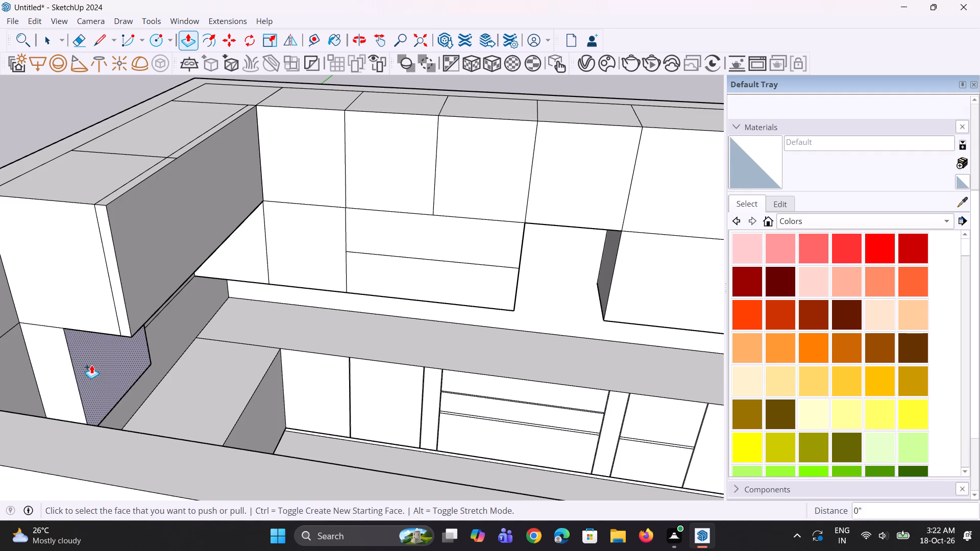
double_click(91, 365)
Push the side wall's upper cabinet front panel inward by about 1/2".
scroll(91, 365, "up", 1)
middle_click_drag(91, 364, 65, 362)
scroll(75, 349, "down", 5)
scroll(82, 283, "up", 2)
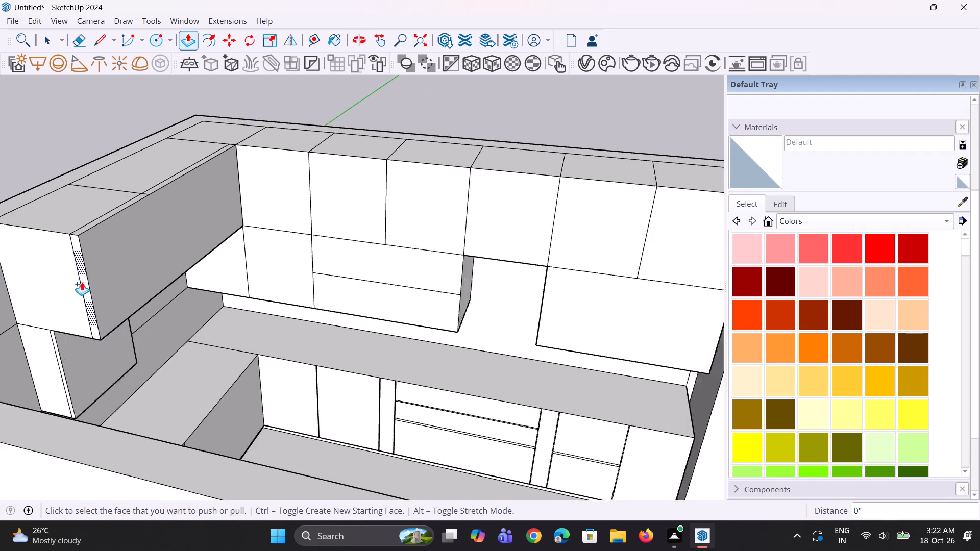
scroll(82, 282, "up", 2)
left_click(107, 279)
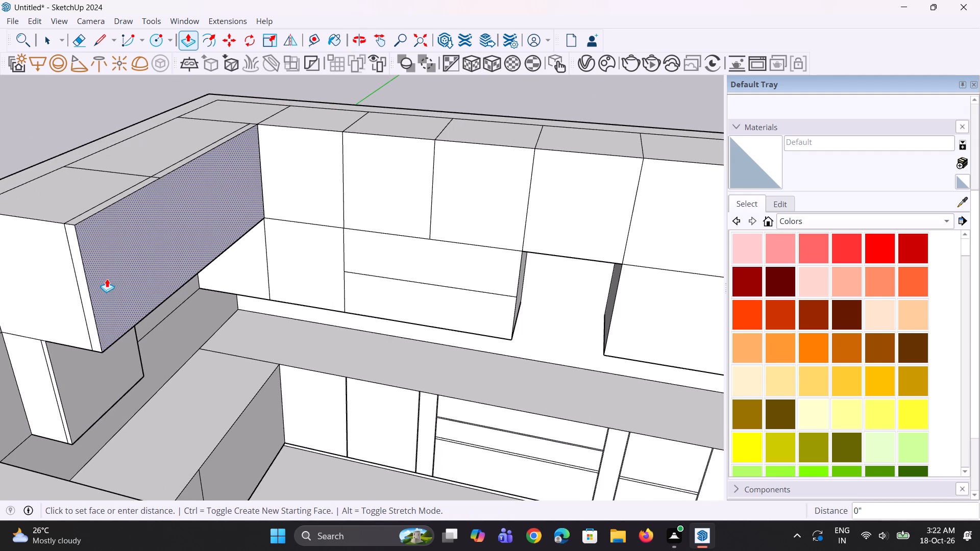
left_click(107, 279)
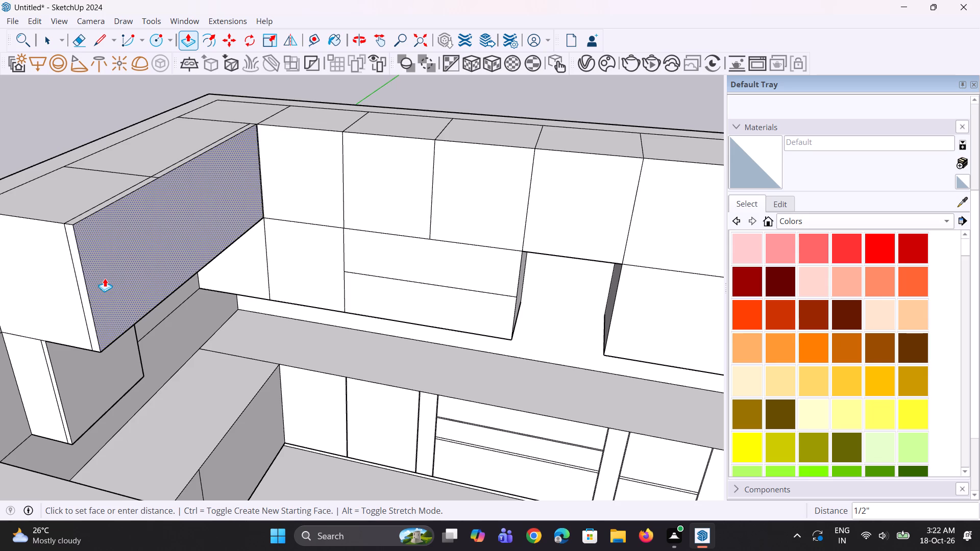
left_click(105, 278)
scroll(106, 346, "down", 5)
middle_click_drag(106, 329, 63, 322)
key("space")
key("space")
Erase the short line segment crossing the narrow front-panel strip on top of the side wall's upper cabinet.
scroll(120, 249, "up", 8)
middle_click_drag(139, 218, 145, 250)
scroll(150, 248, "up", 3)
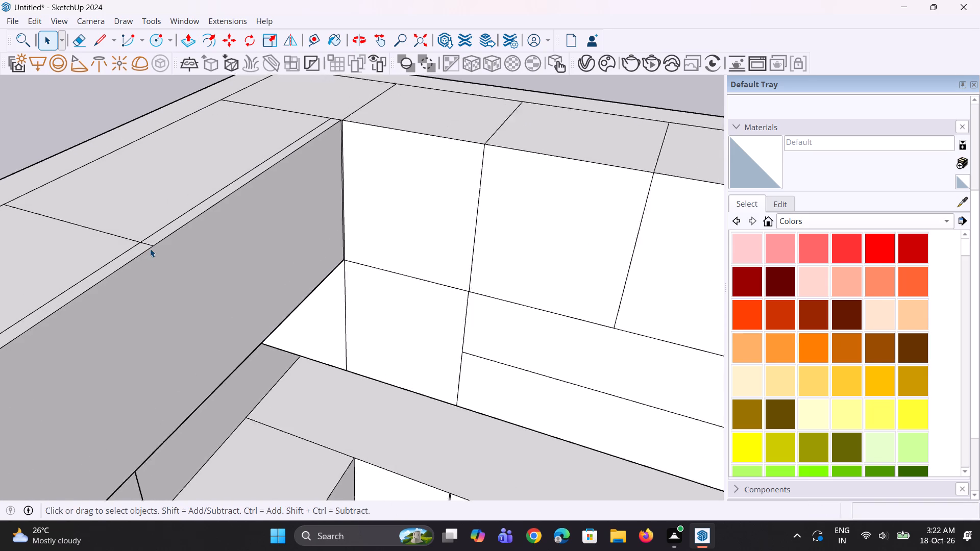
scroll(150, 248, "up", 1)
key("e")
scroll(158, 245, "up", 1)
left_click(150, 243)
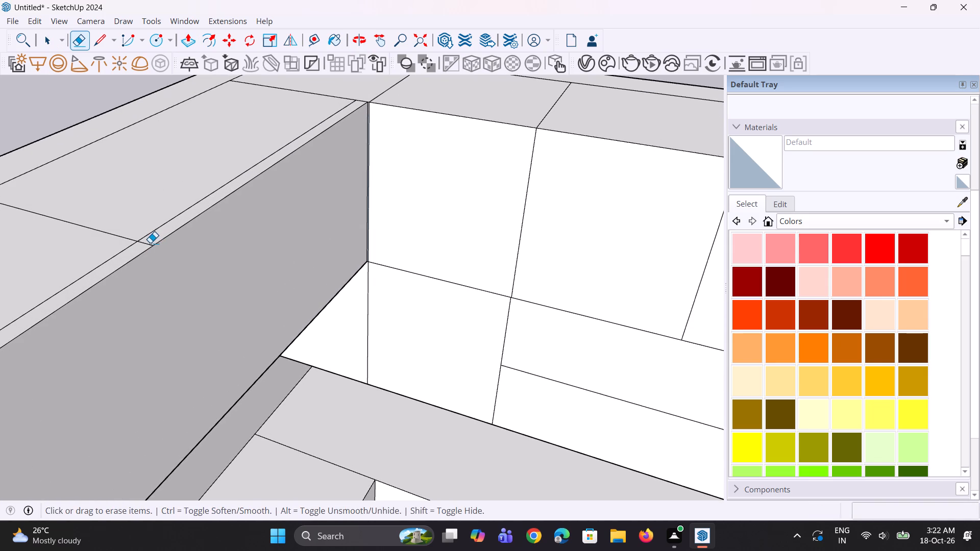
left_click(150, 246)
key("ctrl+z")
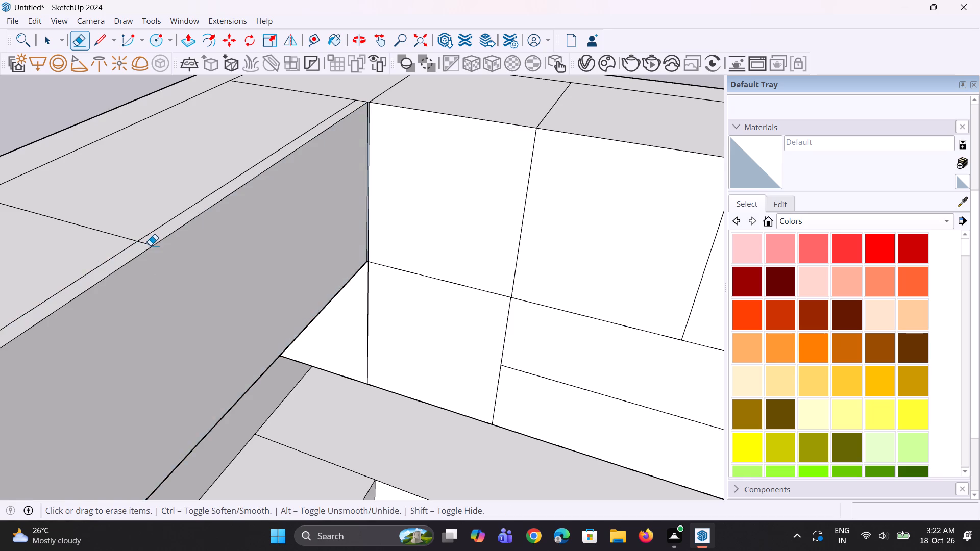
scroll(147, 244, "up", 4)
left_click(145, 244)
scroll(153, 249, "down", 4)
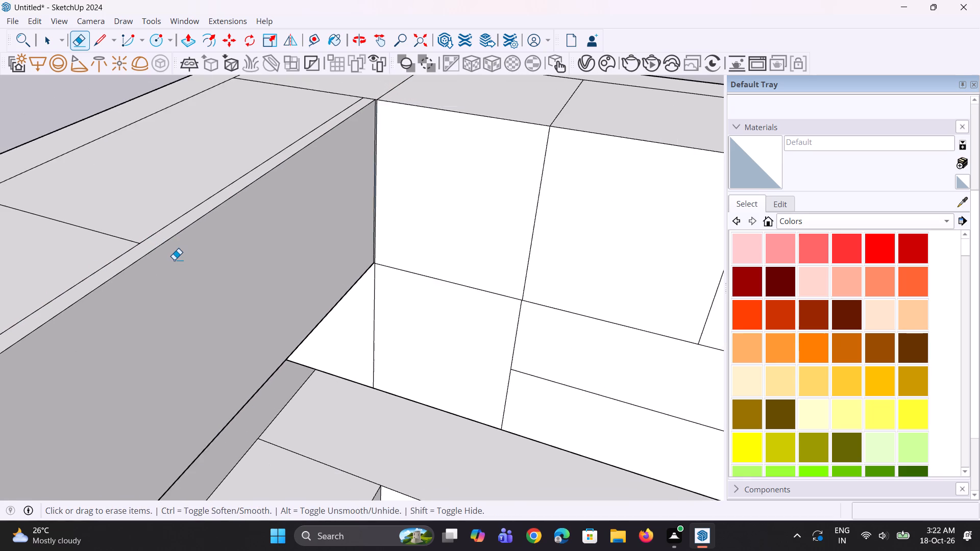
scroll(174, 260, "down", 5)
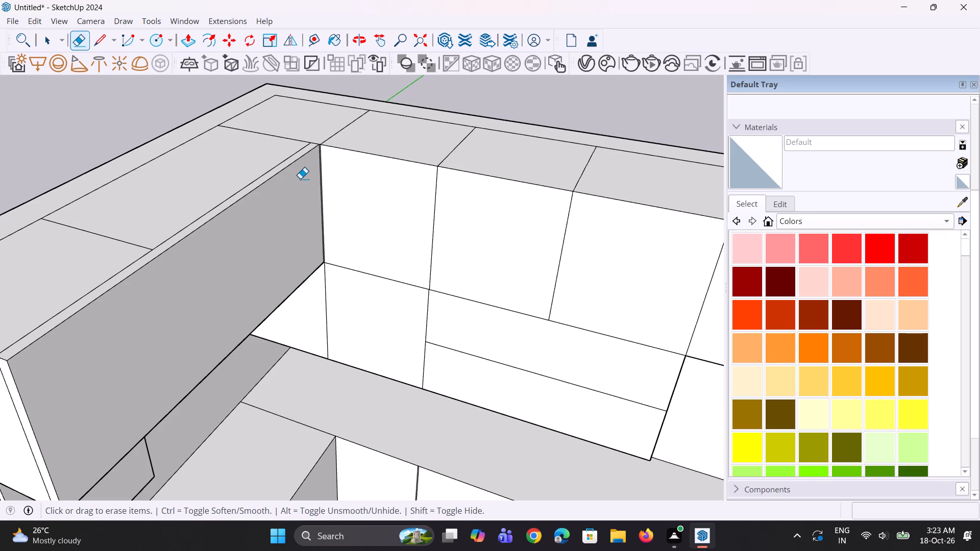
Offset the outline of the back wall's narrow corner face, below the side wall's upper cabinet, inward by about 2 3/16".
scroll(287, 164, "down", 4)
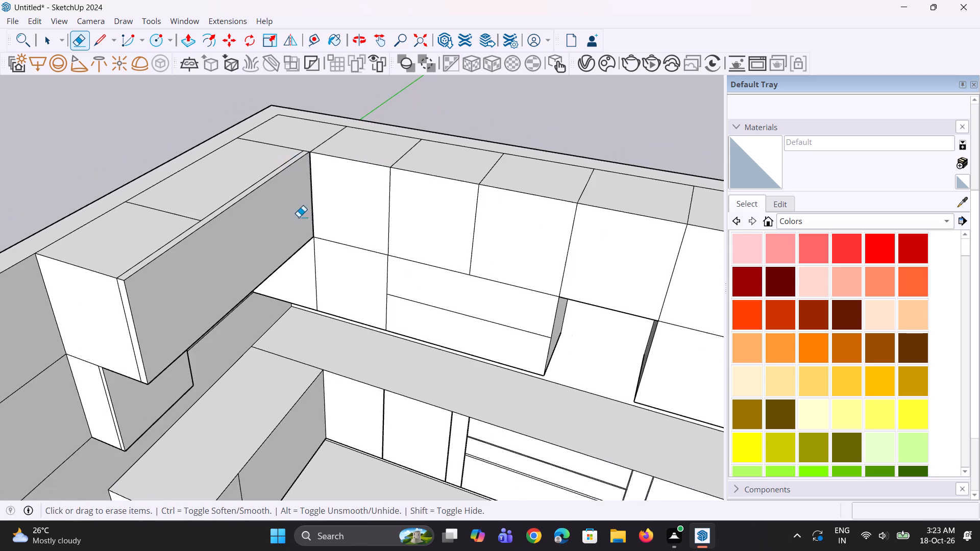
middle_click_drag(291, 223, 269, 246)
scroll(94, 330, "up", 7)
middle_click_drag(141, 355, 147, 305)
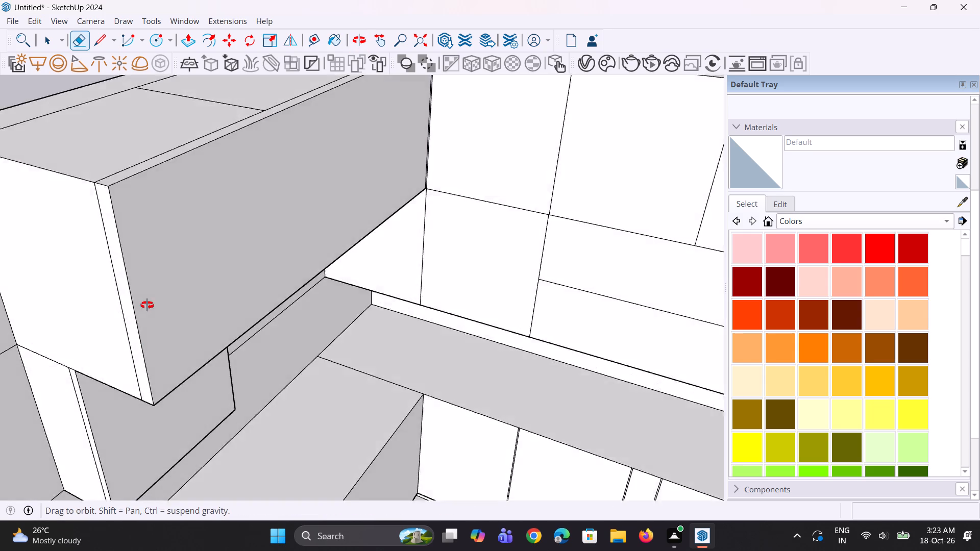
middle_click_drag(147, 305, 114, 187)
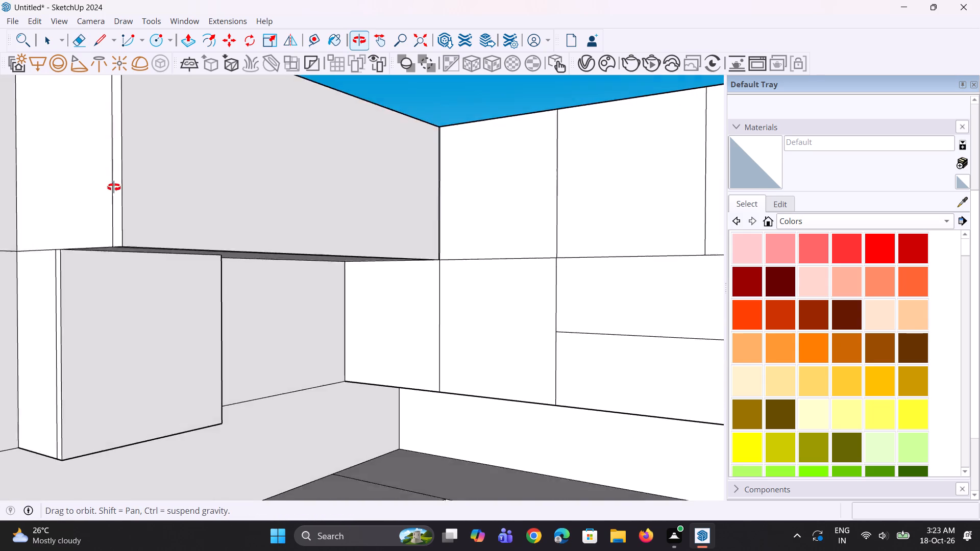
middle_click_drag(114, 187, 98, 173)
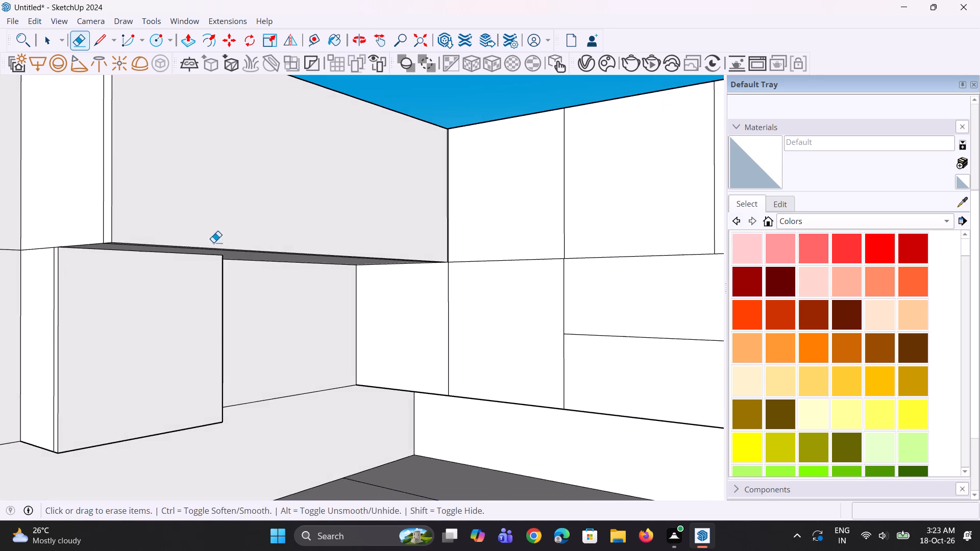
scroll(220, 268, "up", 1)
middle_click_drag(222, 278, 131, 250)
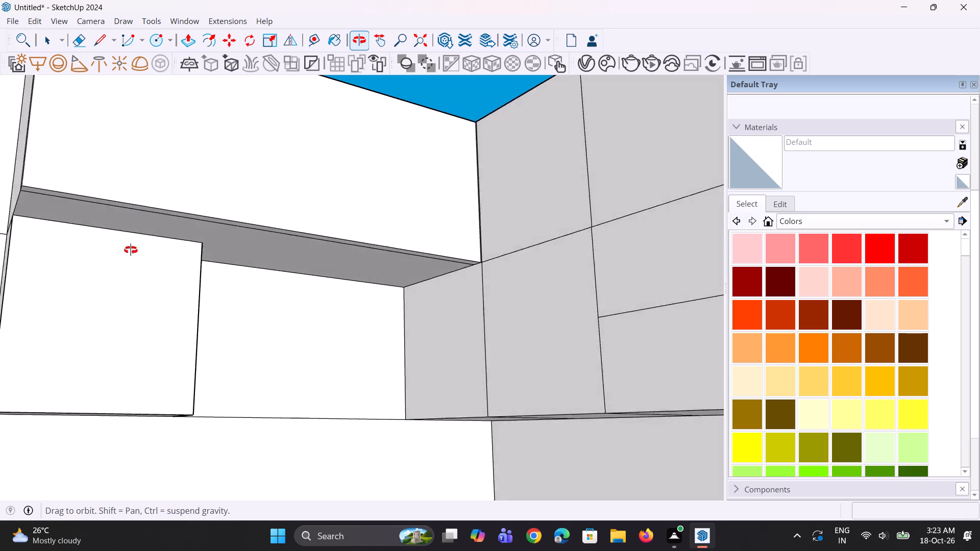
middle_click_drag(131, 250, 117, 273)
scroll(238, 254, "down", 9)
middle_click_drag(240, 254, 294, 284)
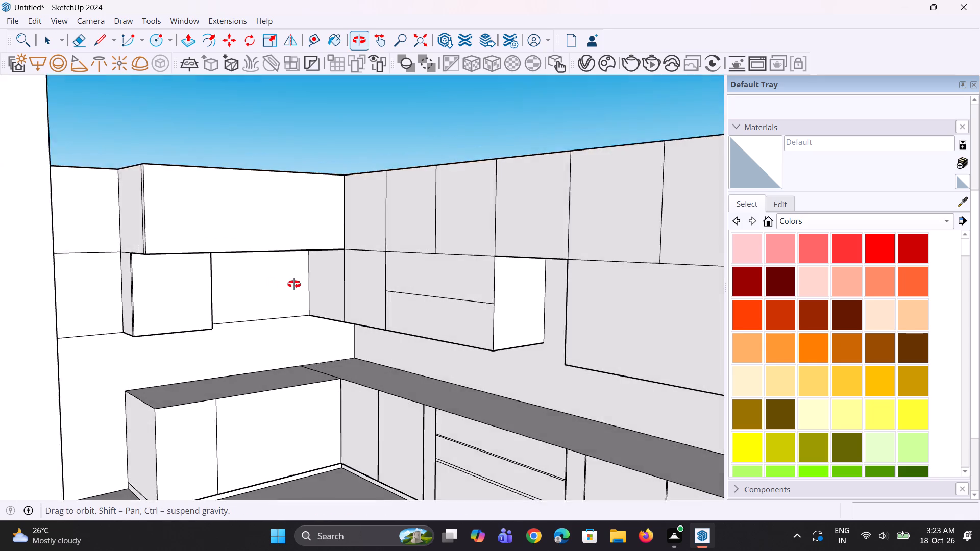
middle_click_drag(294, 284, 293, 287)
scroll(316, 284, "up", 6)
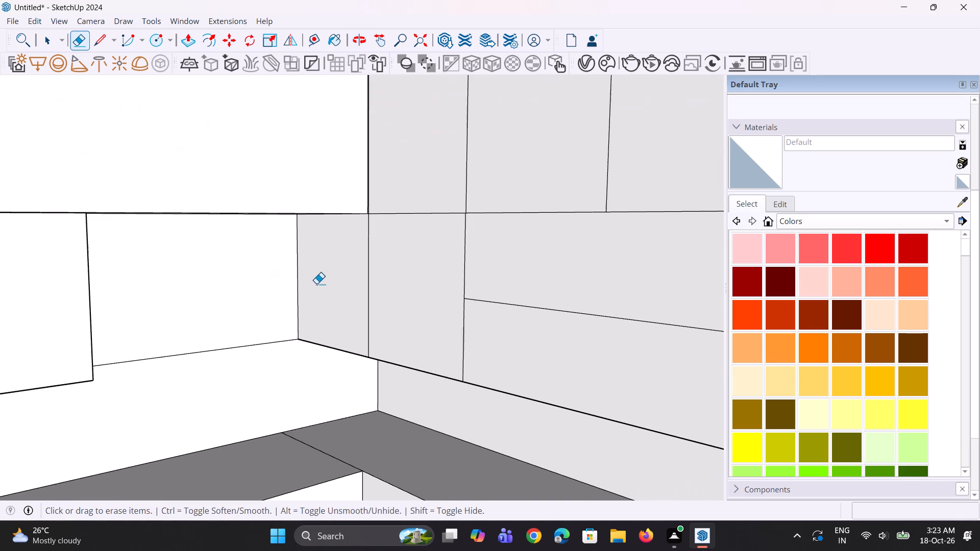
key("space")
left_click(348, 296)
scroll(328, 297, "up", 2)
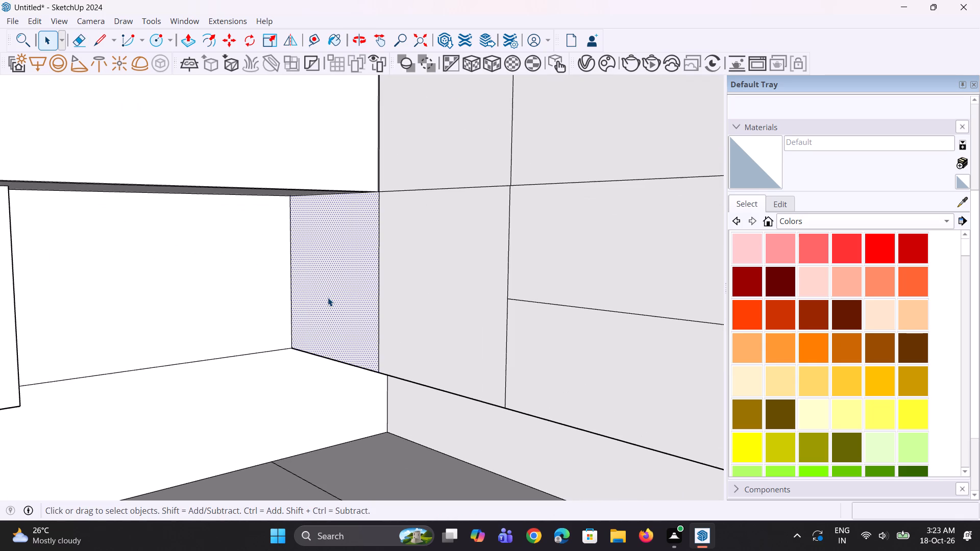
key("f")
left_click(297, 279)
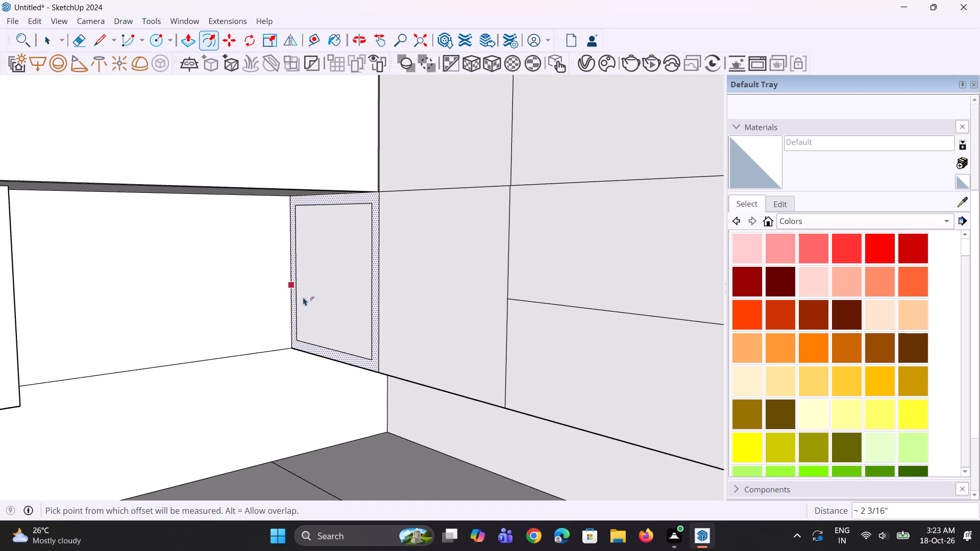
scroll(304, 297, "up", 1)
middle_click_drag(306, 299, 346, 313)
Push the inset panel of the corner cabinet face inward about 11 3/16", leaving a border frame around the recess.
key("space")
key("p")
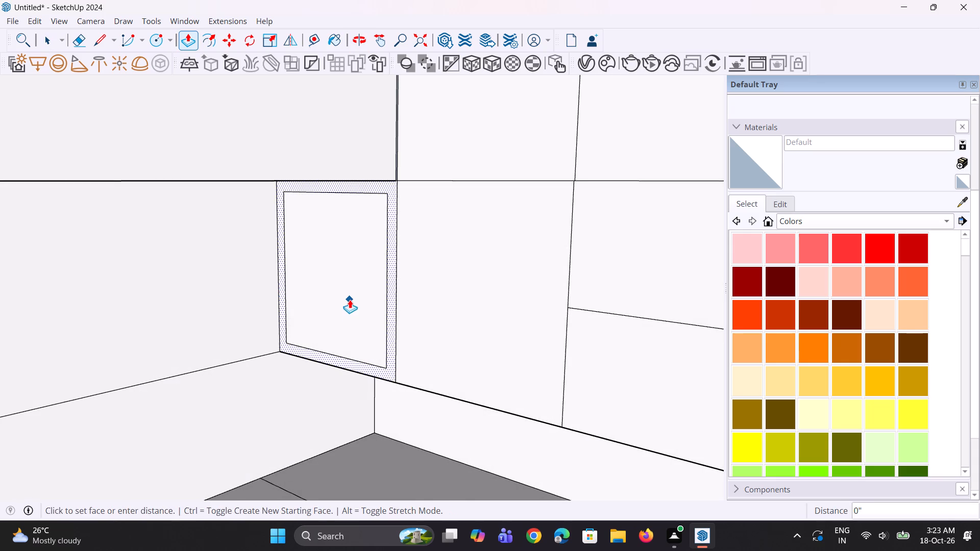
left_click(350, 299)
key("Escape")
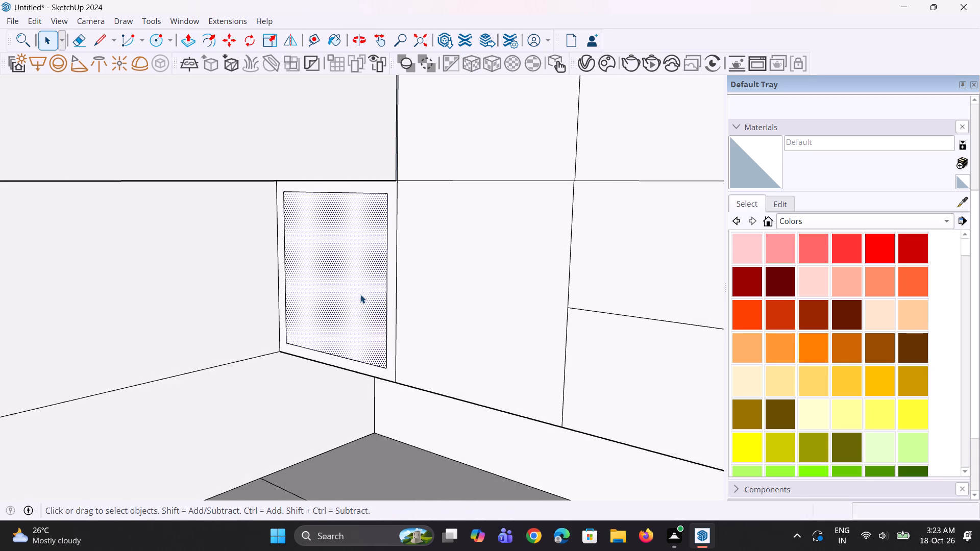
key("space")
left_click(360, 294)
key("p")
left_click(360, 294)
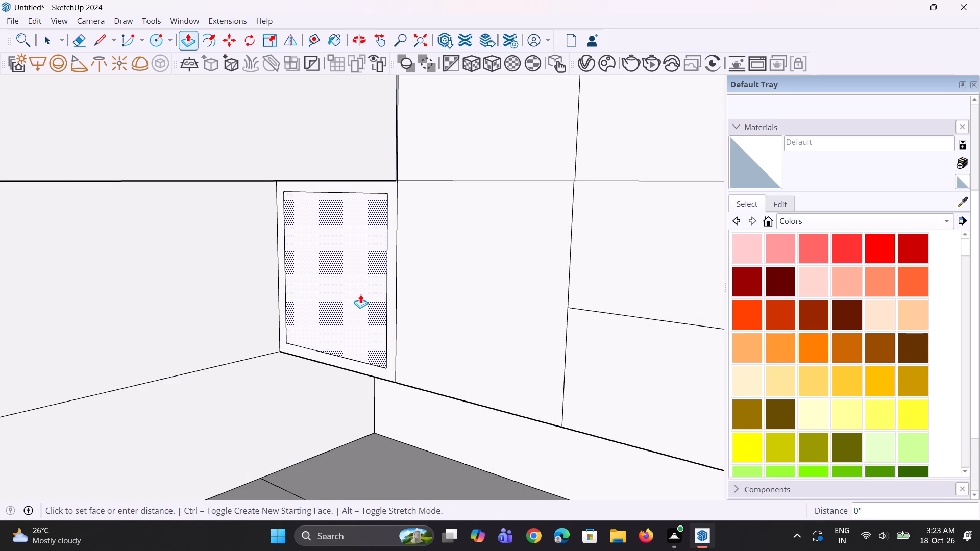
middle_click_drag(331, 275, 399, 319)
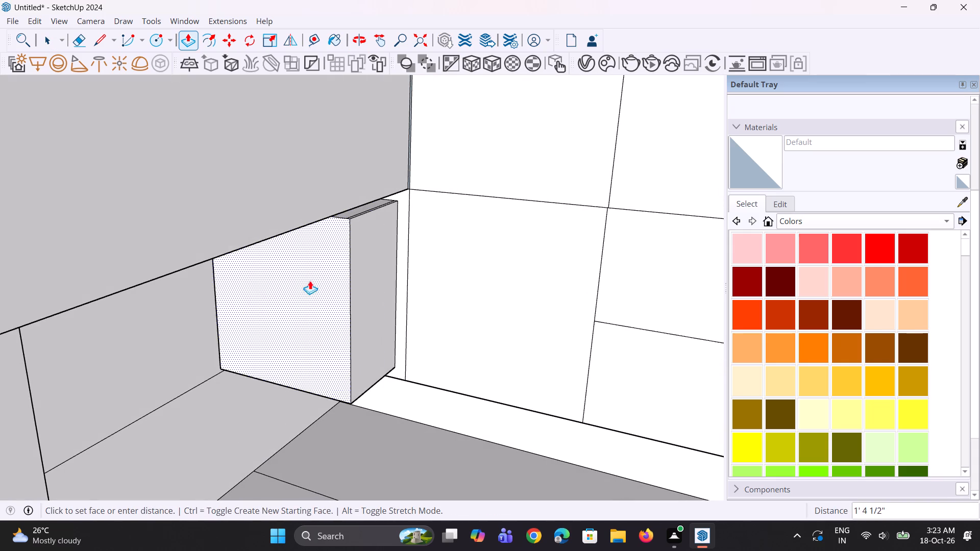
left_click(371, 234)
Push the back face of the corner cabinet's recess about 1' 5 3/4" deeper.
middle_click_drag(335, 324, 387, 300)
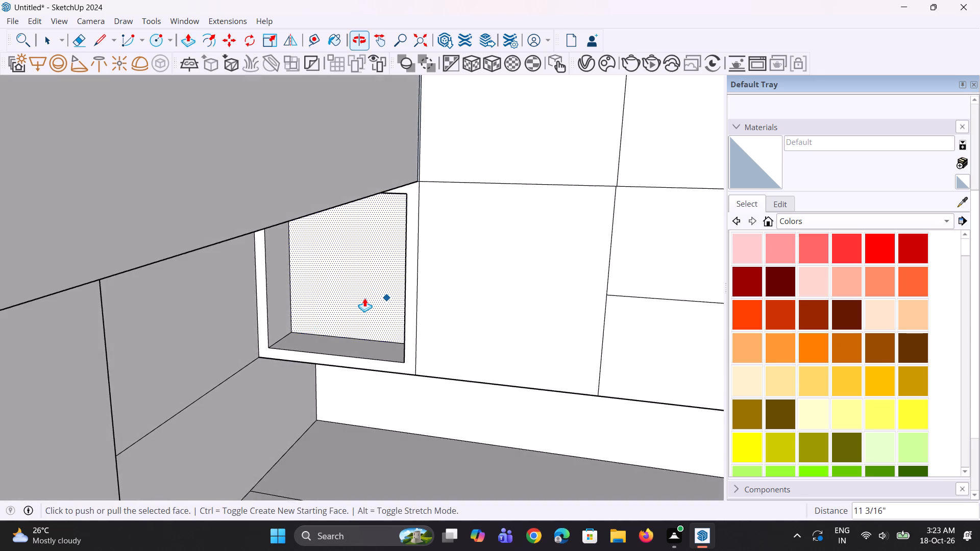
scroll(362, 298, "up", 3)
left_click(362, 298)
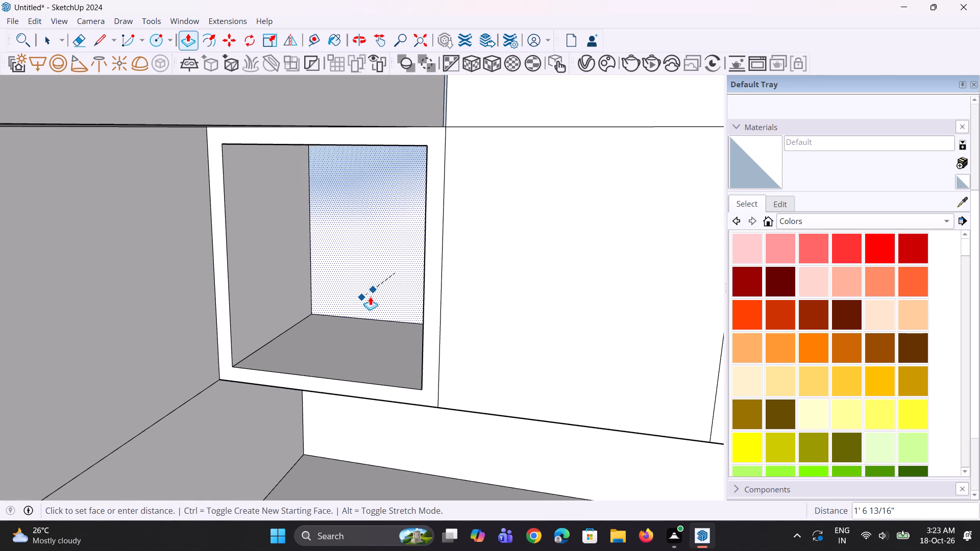
key("Escape")
left_click(335, 310)
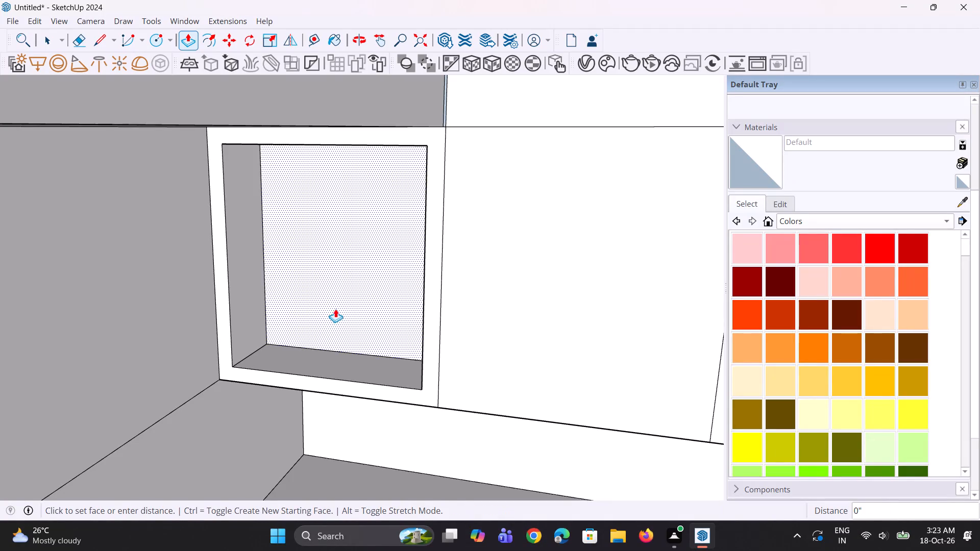
left_click(370, 283)
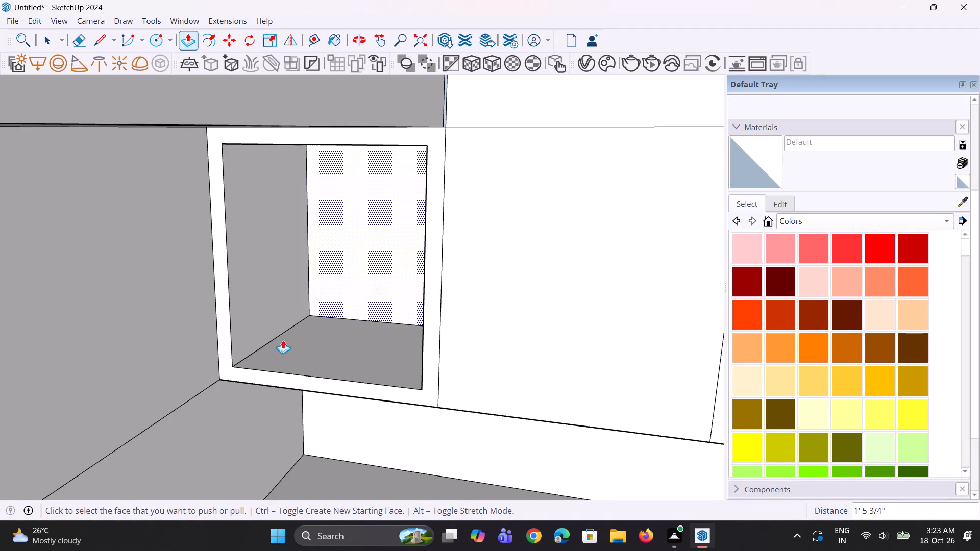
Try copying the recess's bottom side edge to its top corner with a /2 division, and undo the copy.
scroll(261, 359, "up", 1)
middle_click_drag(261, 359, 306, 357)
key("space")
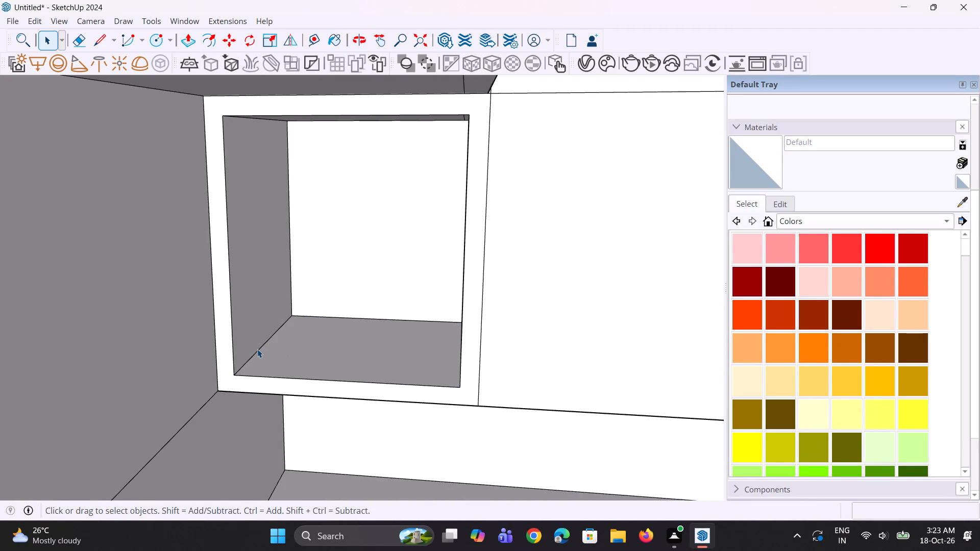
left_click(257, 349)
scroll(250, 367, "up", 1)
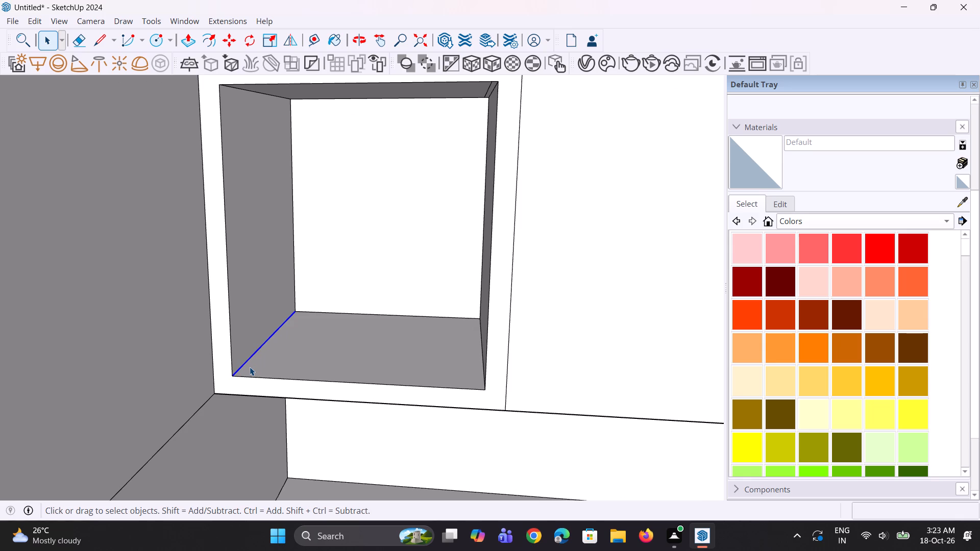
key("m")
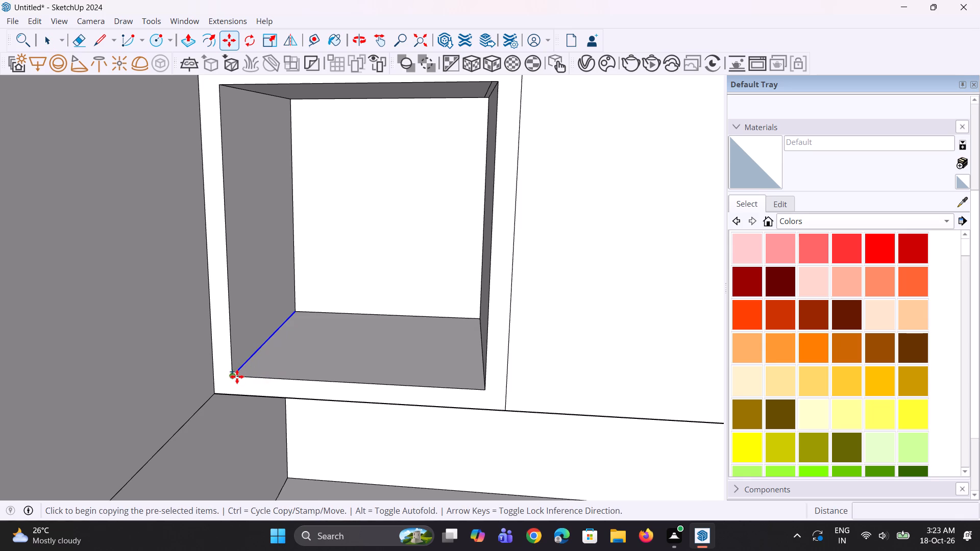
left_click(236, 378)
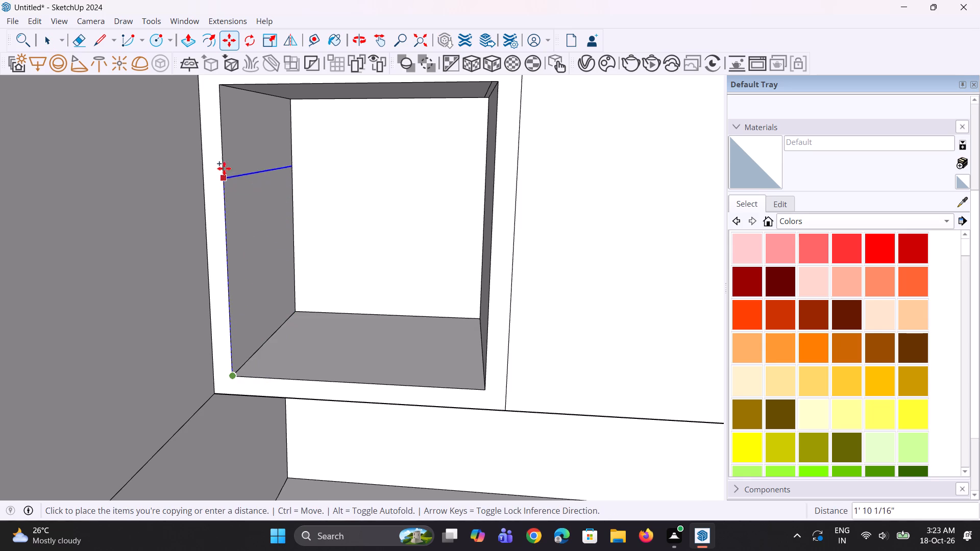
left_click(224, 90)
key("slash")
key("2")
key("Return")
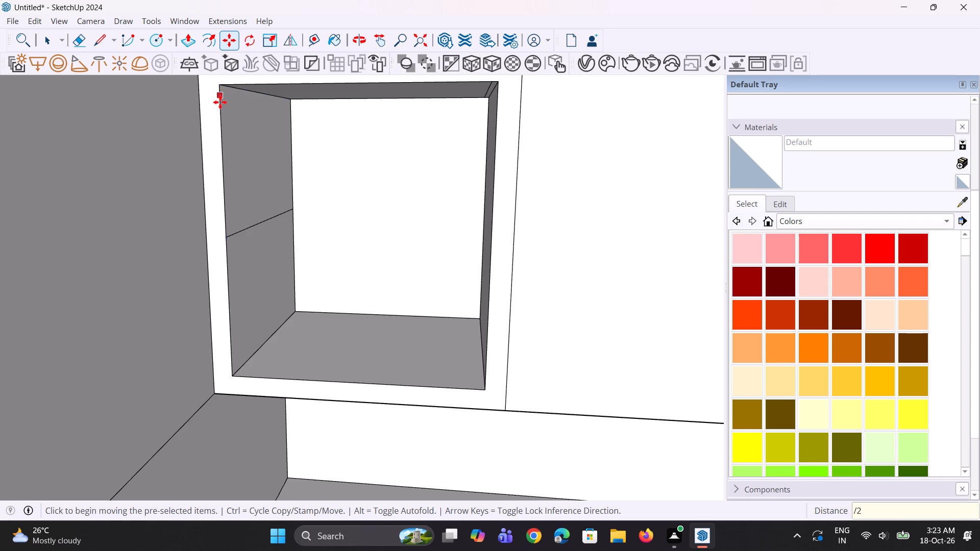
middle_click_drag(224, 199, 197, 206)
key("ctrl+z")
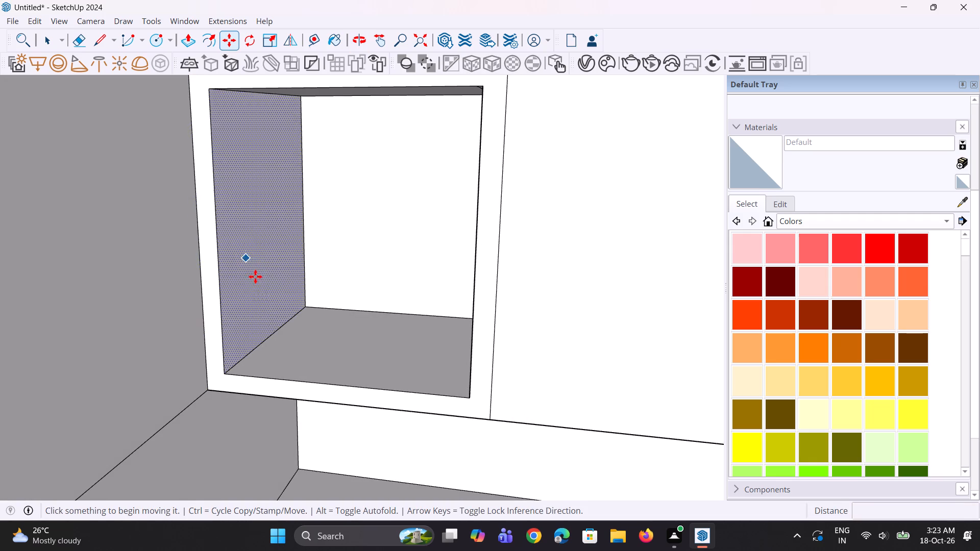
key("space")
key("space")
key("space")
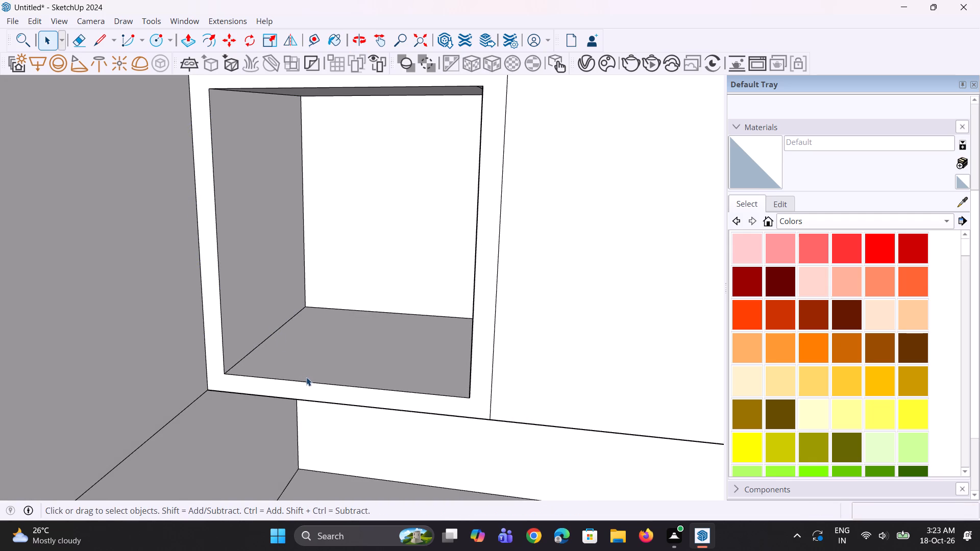
Copy the recess's bottom side edge 2' 7 9/16" up to the top corner, dividing the distance by /2.
middle_click_drag(313, 381, 320, 382)
left_click(240, 364)
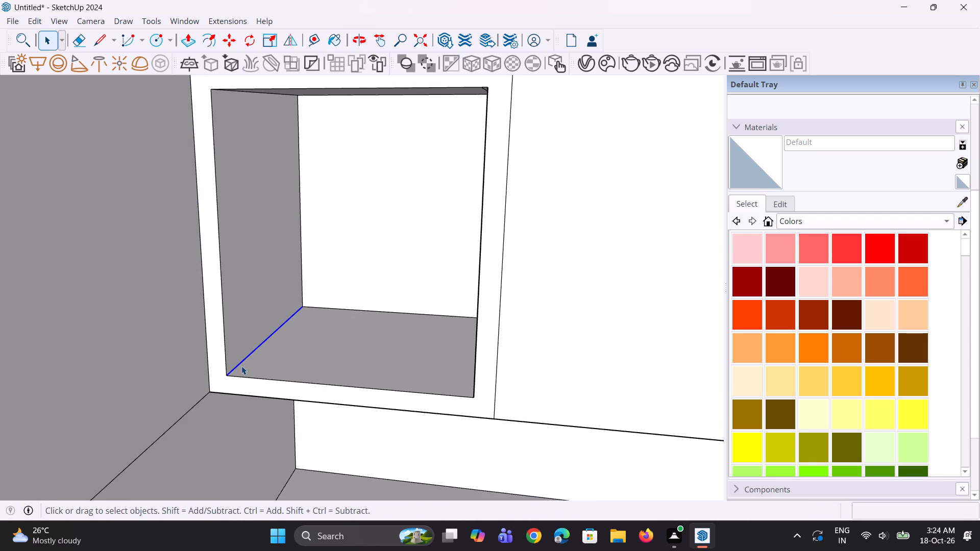
scroll(251, 380, "down", 2)
scroll(234, 371, "up", 1)
key("m")
scroll(234, 370, "up", 1)
middle_click_drag(234, 370, 230, 352)
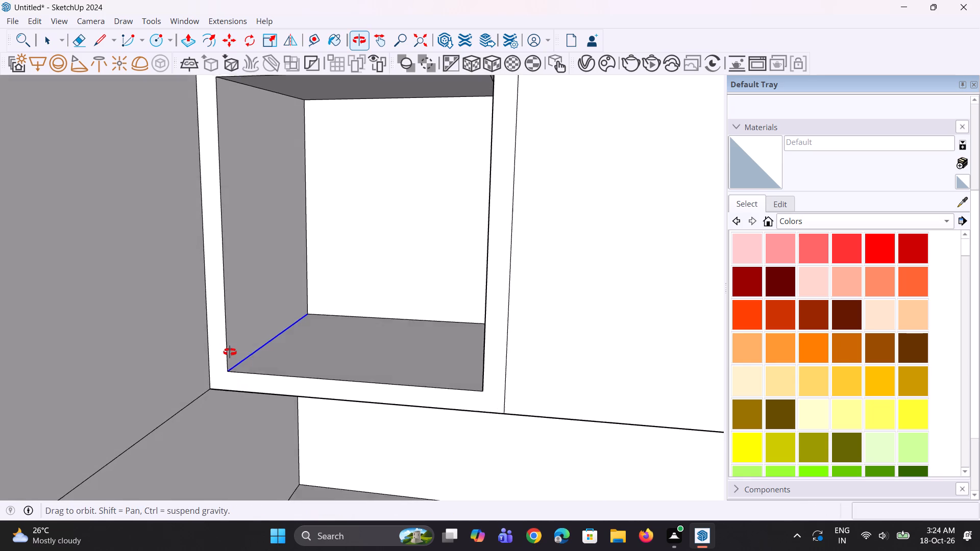
middle_click_drag(230, 352, 230, 350)
left_click(228, 369)
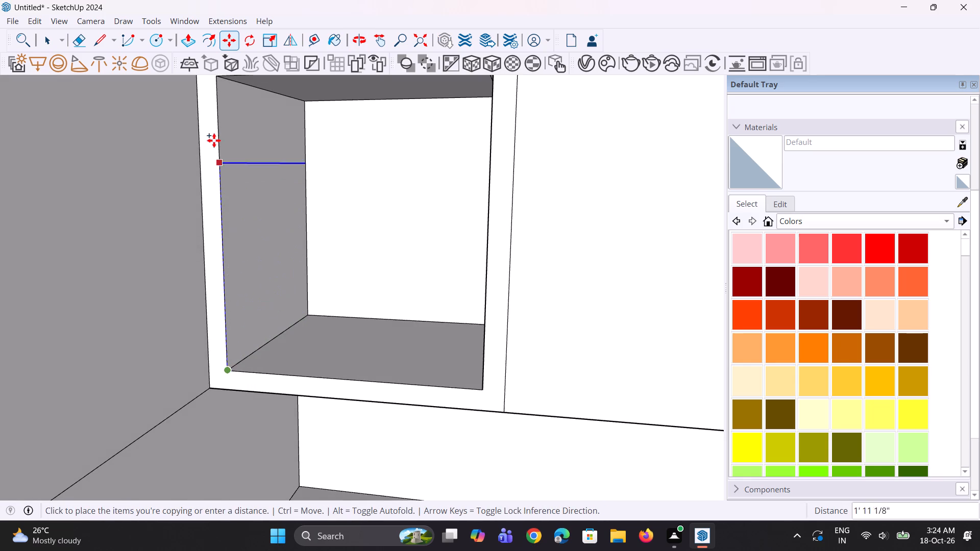
left_click(215, 82)
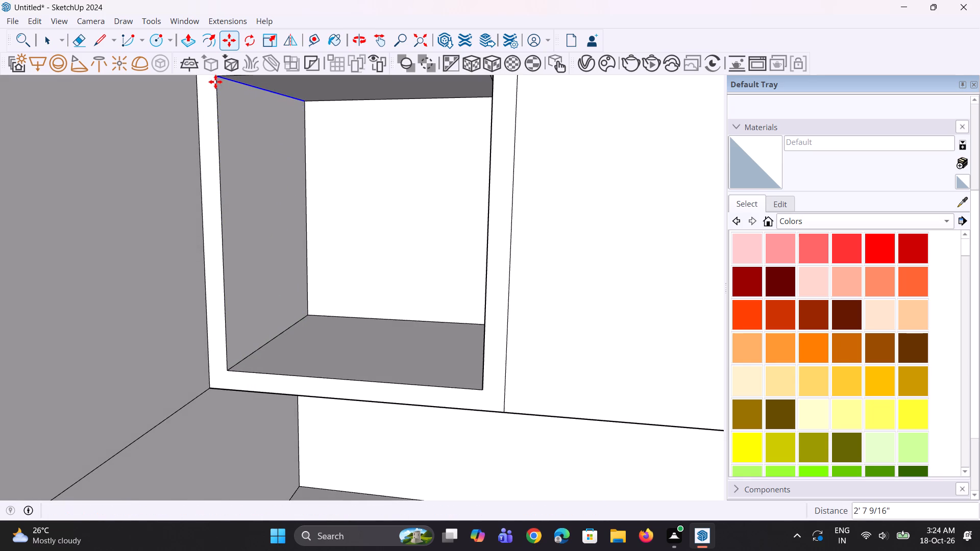
type("/2")
key("Return")
key("space")
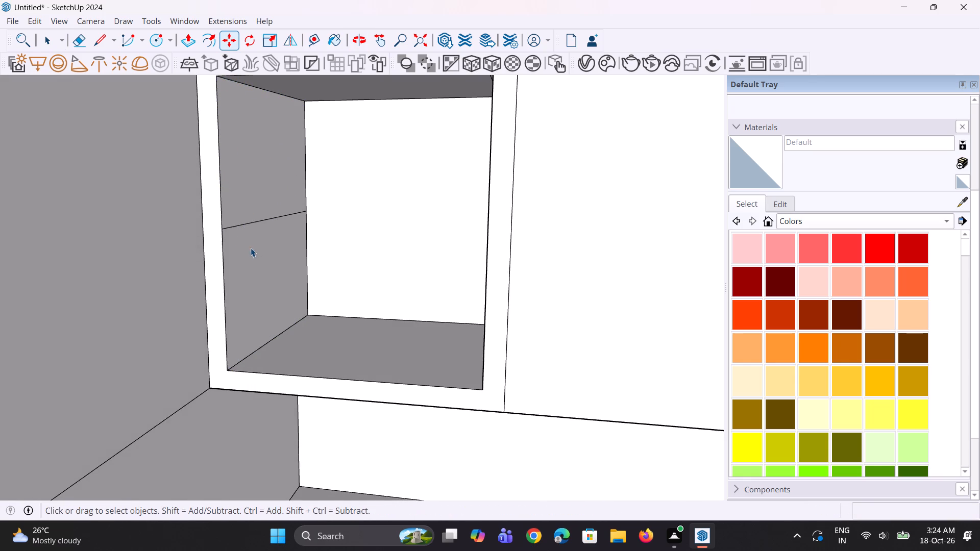
Copy the dividing line at the middle of the recess's side face 1" downward to outline a shelf strip.
key("space")
left_click(233, 229)
scroll(217, 239, "up", 2)
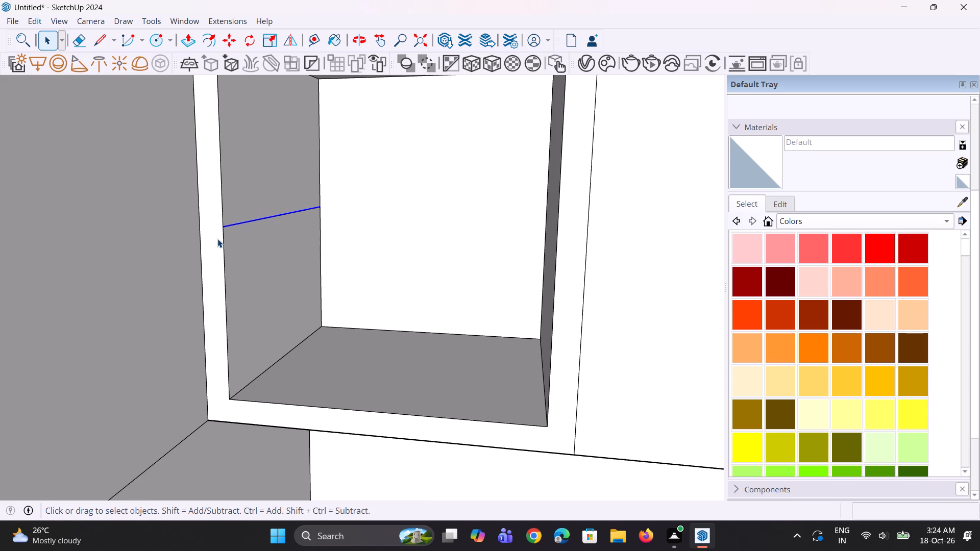
key("m")
scroll(222, 236, "up", 2, "ctrl")
left_click(226, 229)
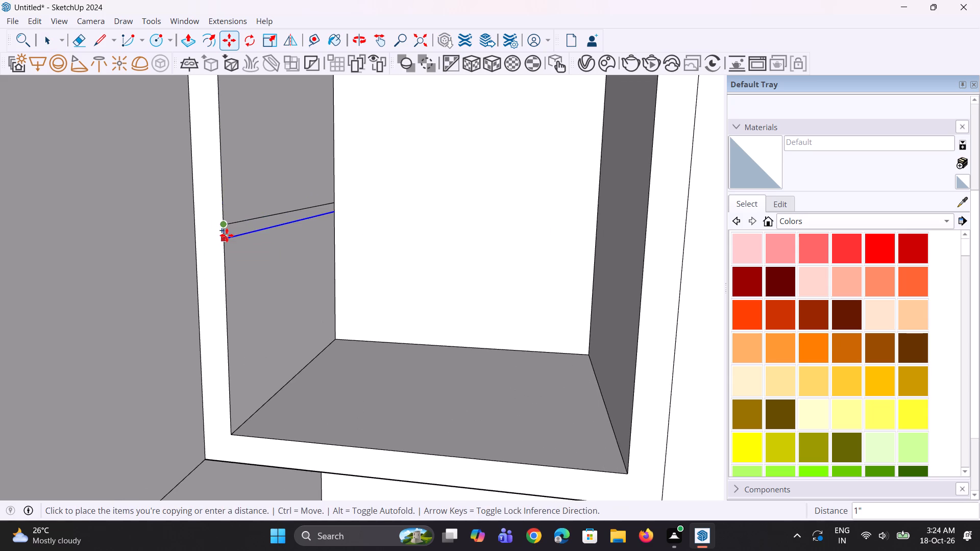
left_click(227, 235)
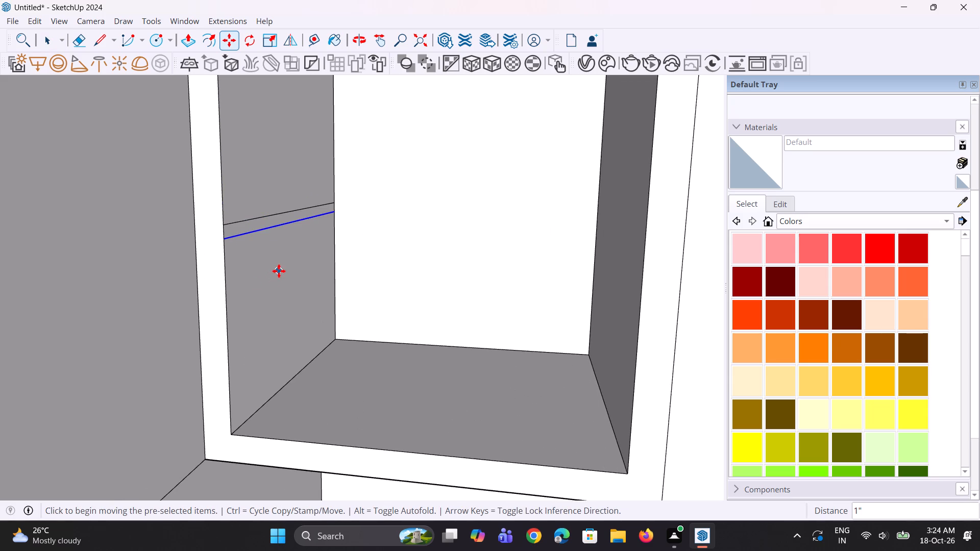
Pull the 1" strip across the recess by 2' 4 1/16" to the opposite side, forming a middle shelf.
key("p")
left_click(265, 227)
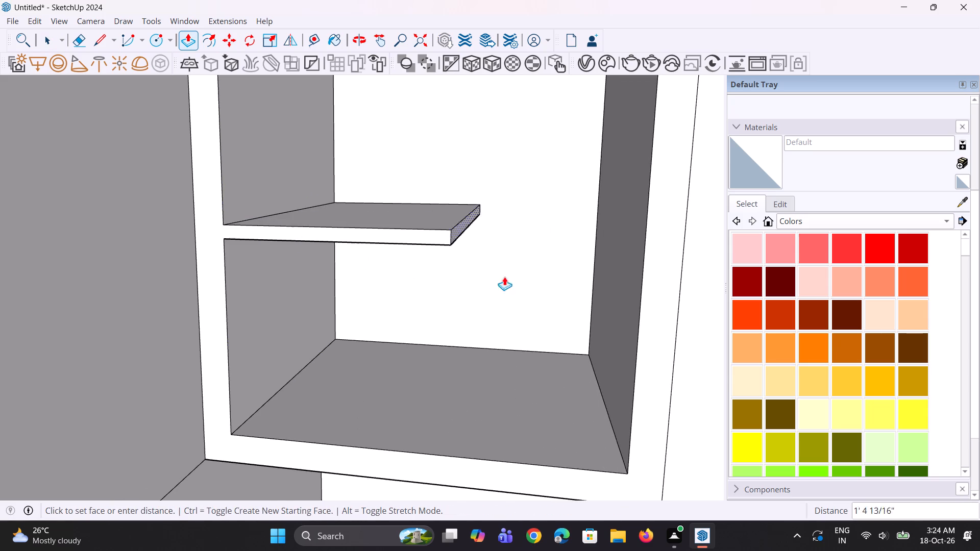
left_click(638, 328)
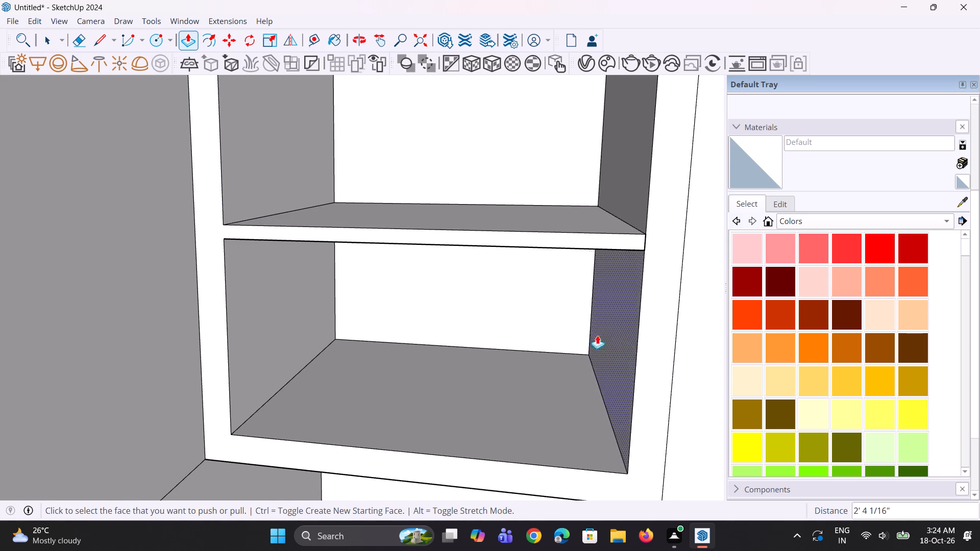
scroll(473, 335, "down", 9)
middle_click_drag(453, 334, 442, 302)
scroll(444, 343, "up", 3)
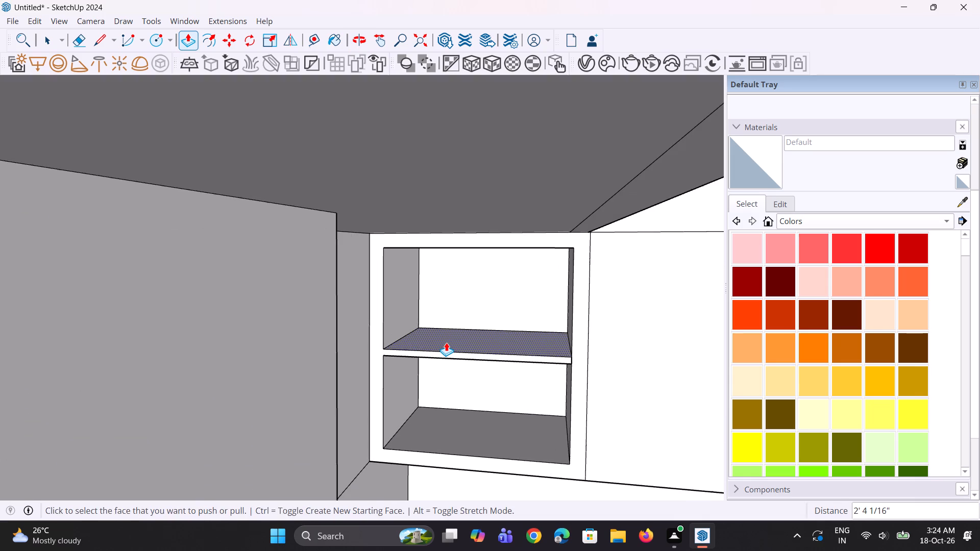
Raise the top face of the middle shelf in the corner recess by 1/2" to thicken it.
left_click(446, 342)
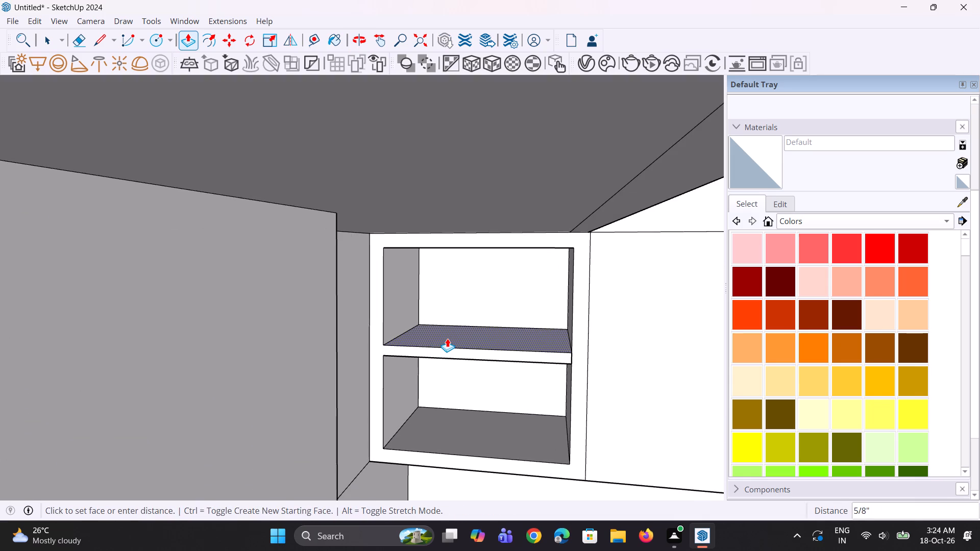
left_click(448, 339)
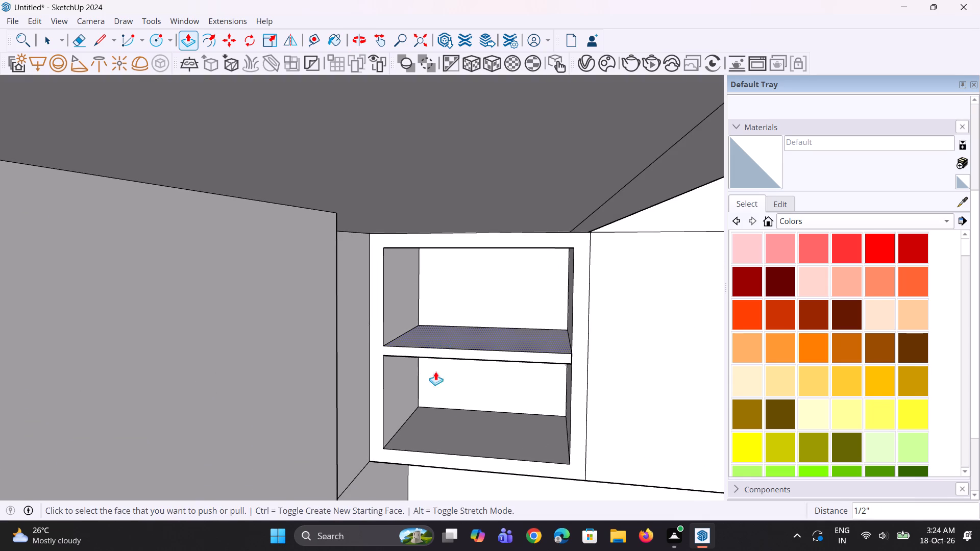
Copy the bottom edge of the wall cabinet front beside the tall unit up to its top corner, dividing the distance by /2.
scroll(435, 373, "up", 1)
middle_click_drag(435, 373, 422, 373)
scroll(422, 373, "down", 10)
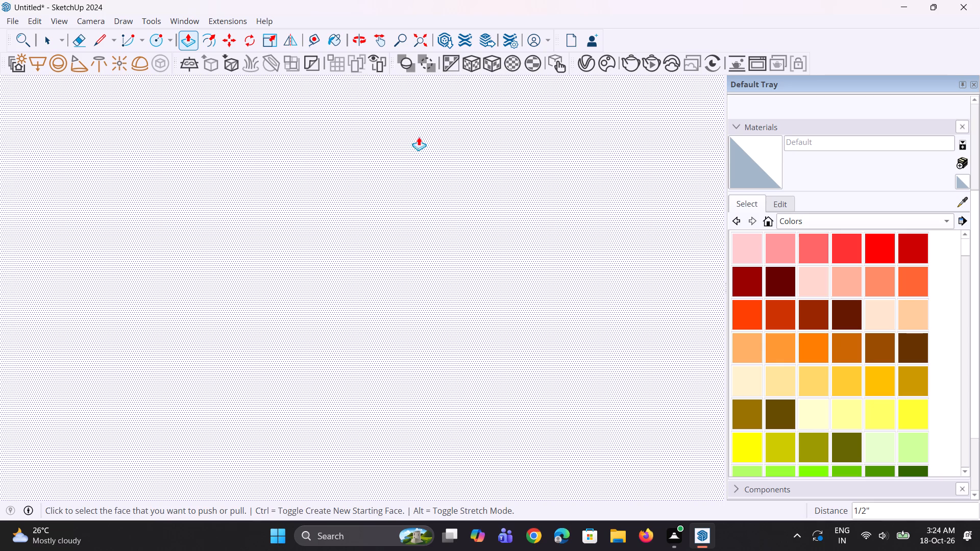
left_click(420, 52)
left_click(420, 47)
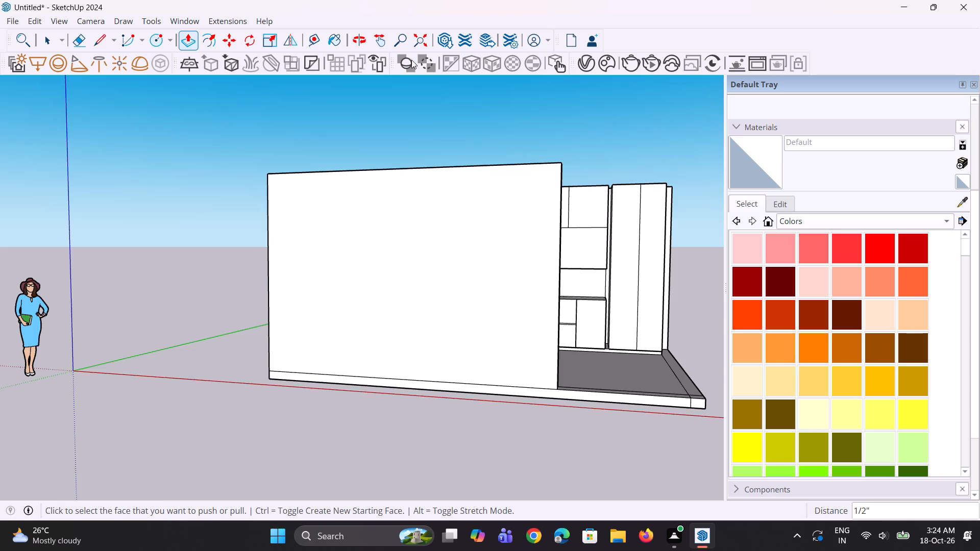
middle_click_drag(514, 323, 407, 390)
scroll(515, 323, "up", 1)
scroll(455, 316, "up", 3)
middle_click_drag(398, 284, 462, 350)
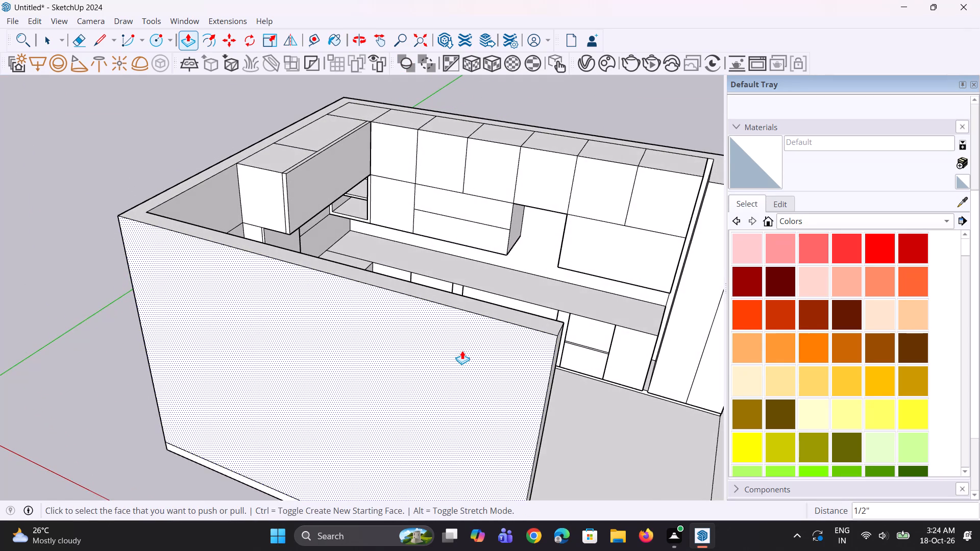
scroll(439, 346, "down", 3)
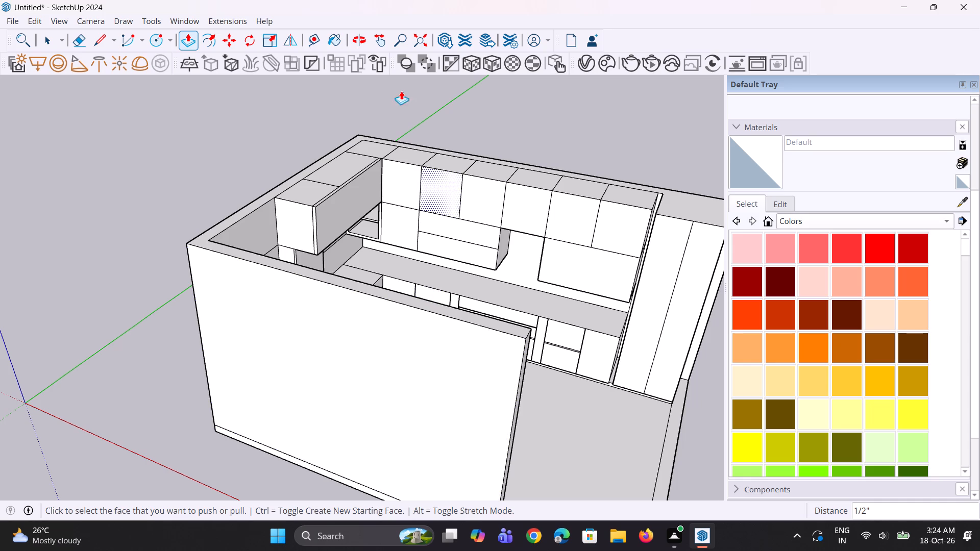
middle_click_drag(597, 251, 606, 208)
scroll(597, 251, "up", 8)
key("space")
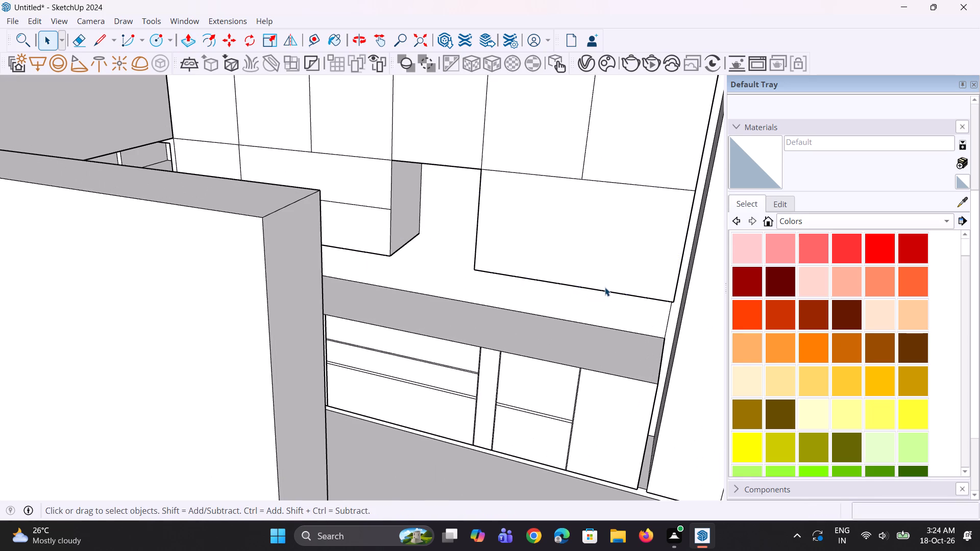
left_click(604, 290)
scroll(599, 299, "up", 2)
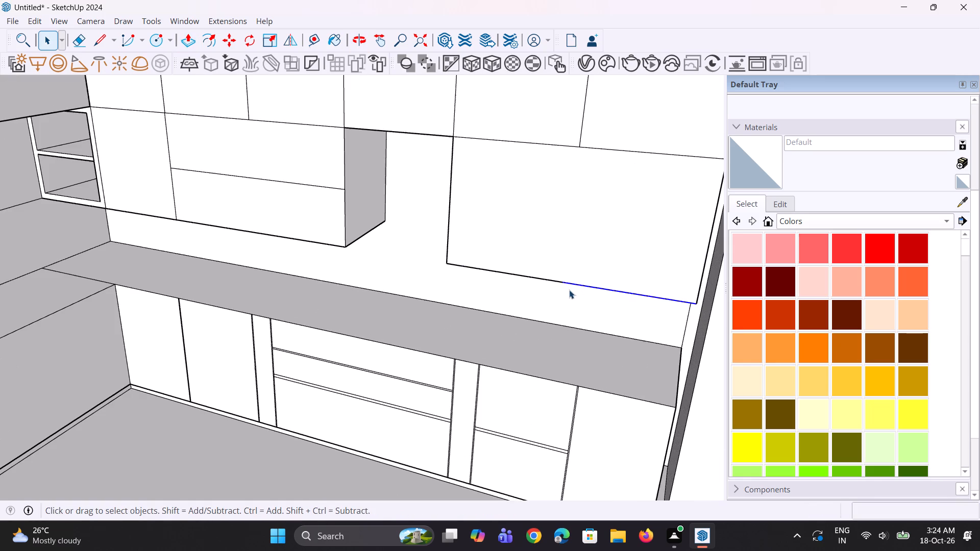
left_click(555, 282, "ctrl")
key("m")
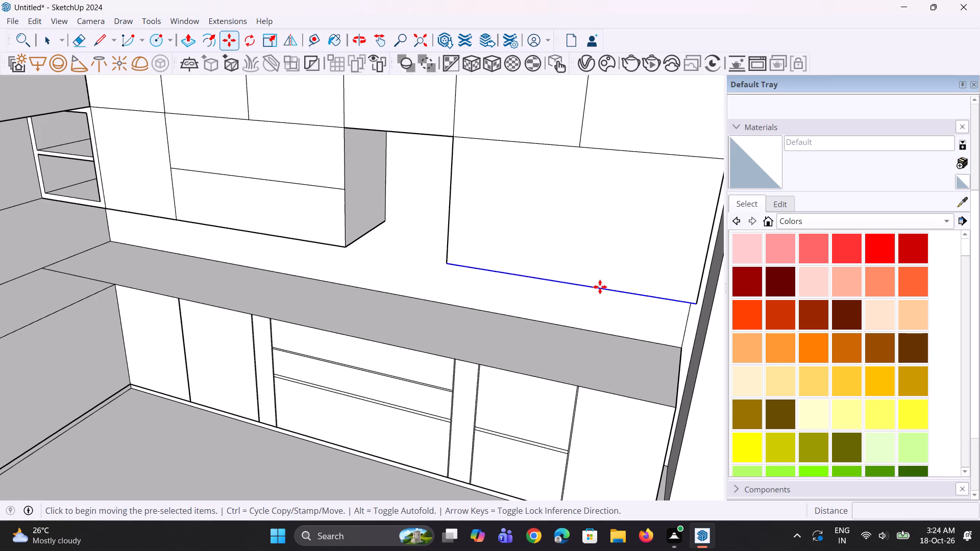
left_click(697, 304)
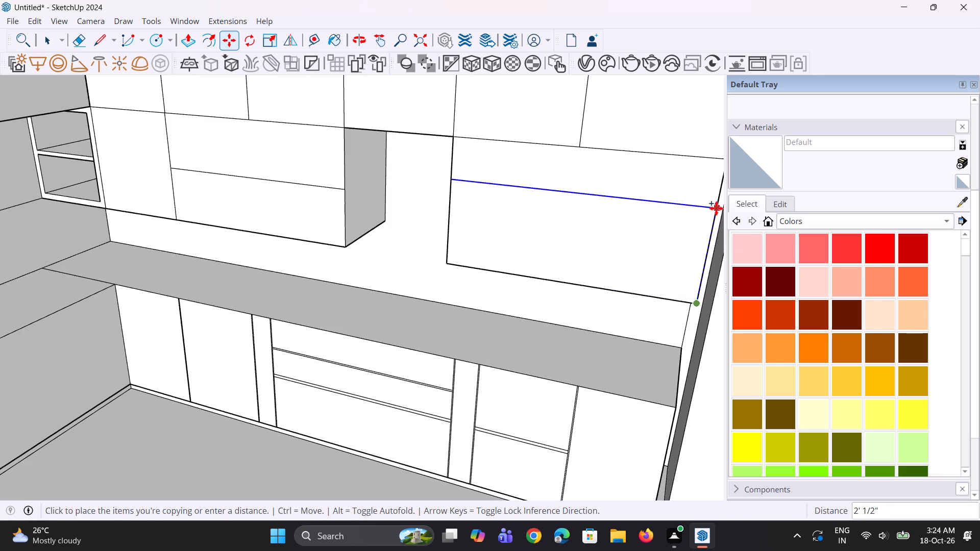
scroll(716, 208, "down", 6)
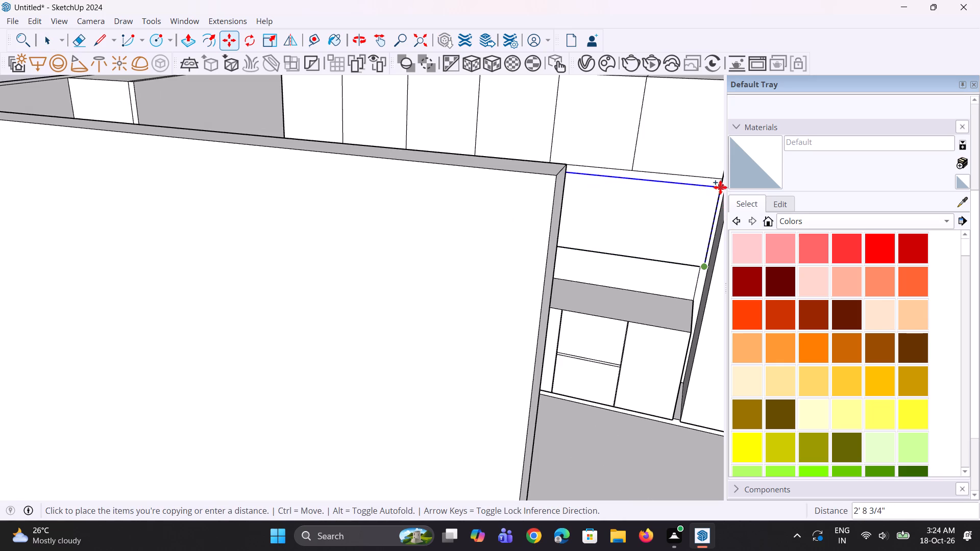
left_click(722, 183)
type("/2")
key("Return")
middle_click_drag(679, 228, 633, 236)
key("space")
key("space")
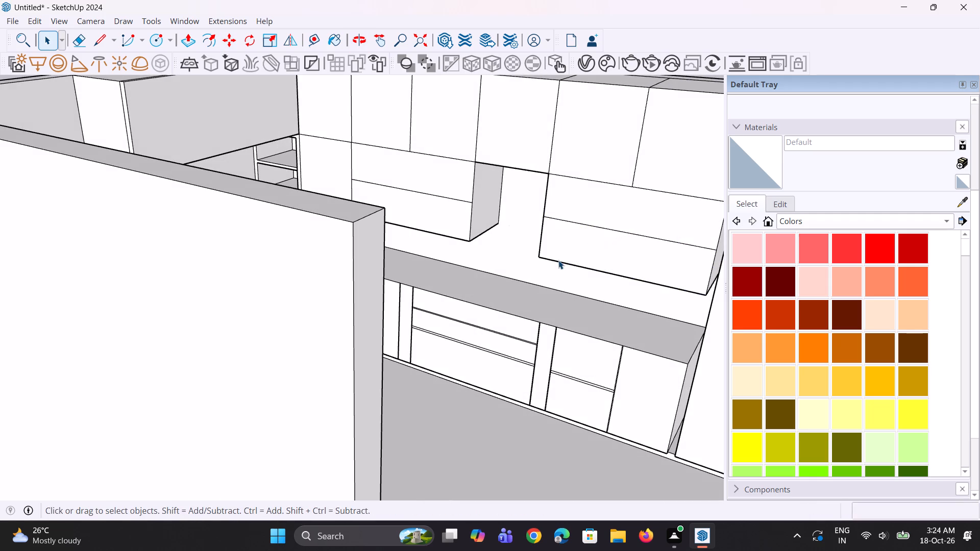
Offset the outline of that cabinet front's lower half slightly inward to form a thin frame.
scroll(558, 260, "down", 3)
left_click(572, 260)
scroll(572, 260, "up", 6)
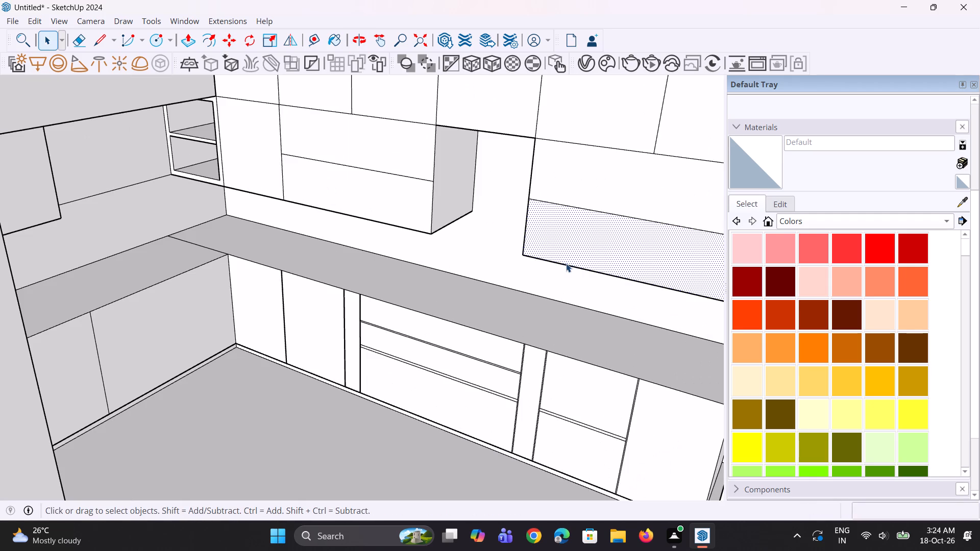
key("f")
left_click(532, 231)
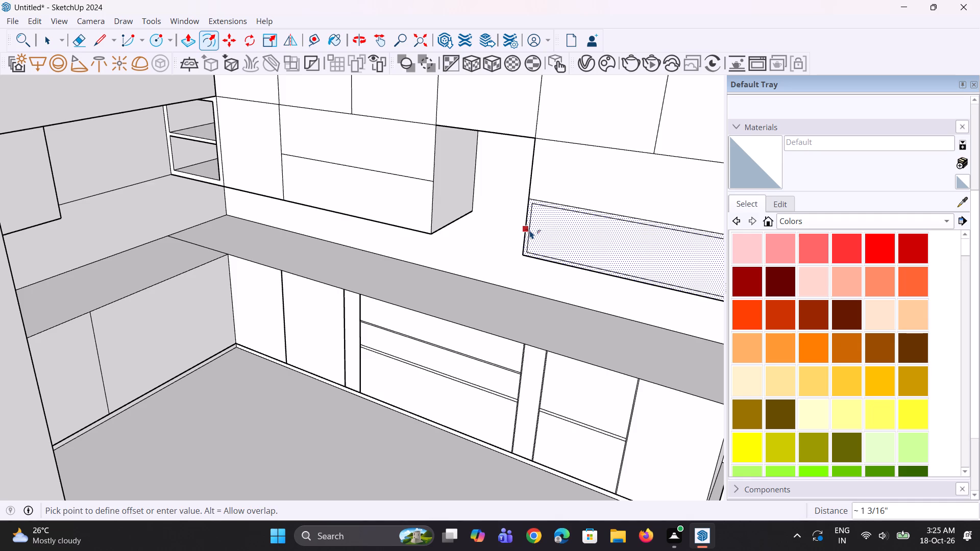
left_click(531, 231)
key("space")
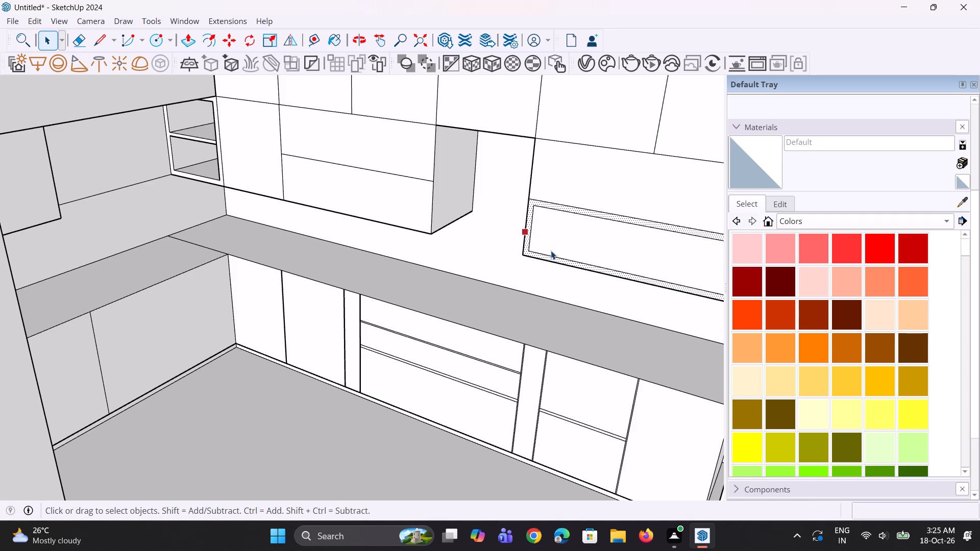
Push the face inside the frame back into the cabinet in several stages, hollowing out an open niche.
left_click(552, 251)
scroll(531, 266, "down", 4)
key("p")
left_click(596, 252)
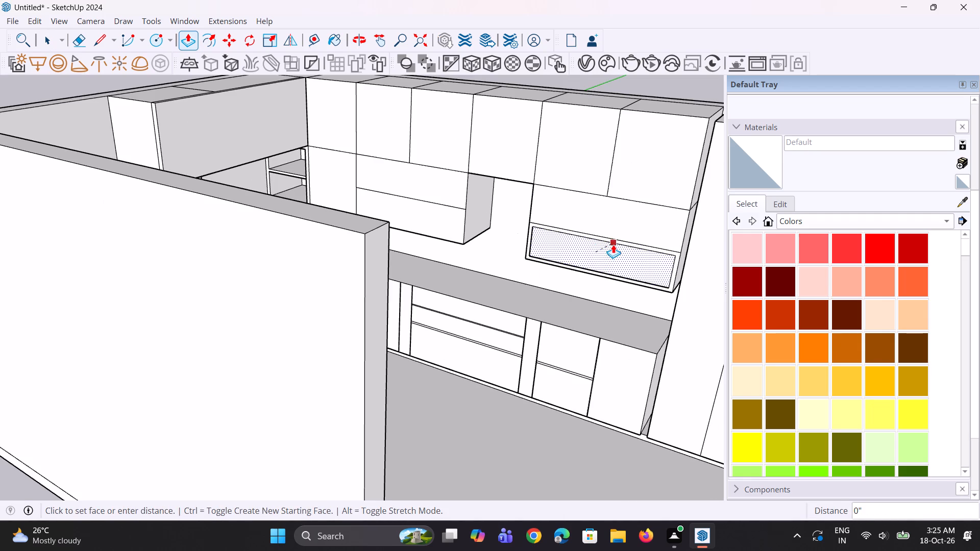
left_click(606, 249)
scroll(606, 260, "up", 4)
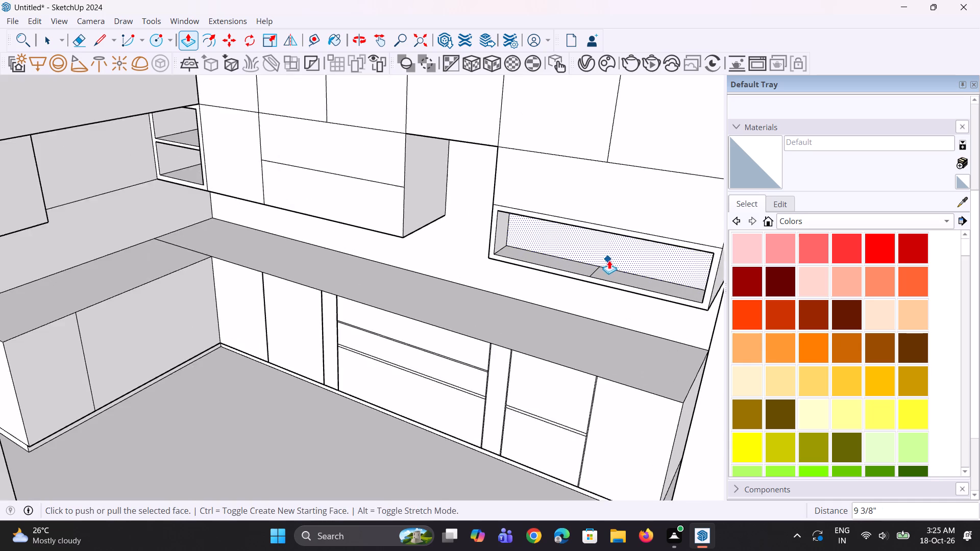
scroll(609, 260, "up", 3)
left_click(616, 253)
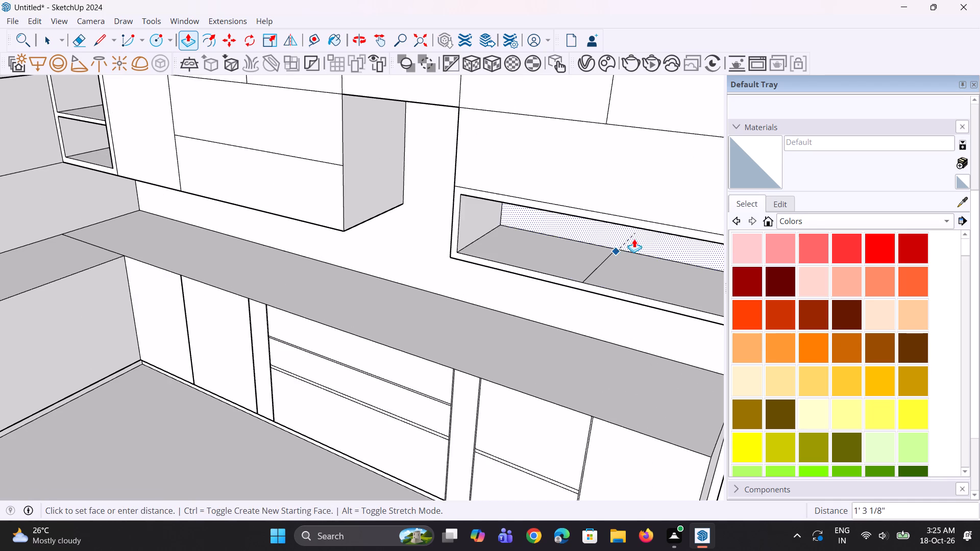
left_click(632, 241)
scroll(625, 266, "up", 6)
left_click(647, 248)
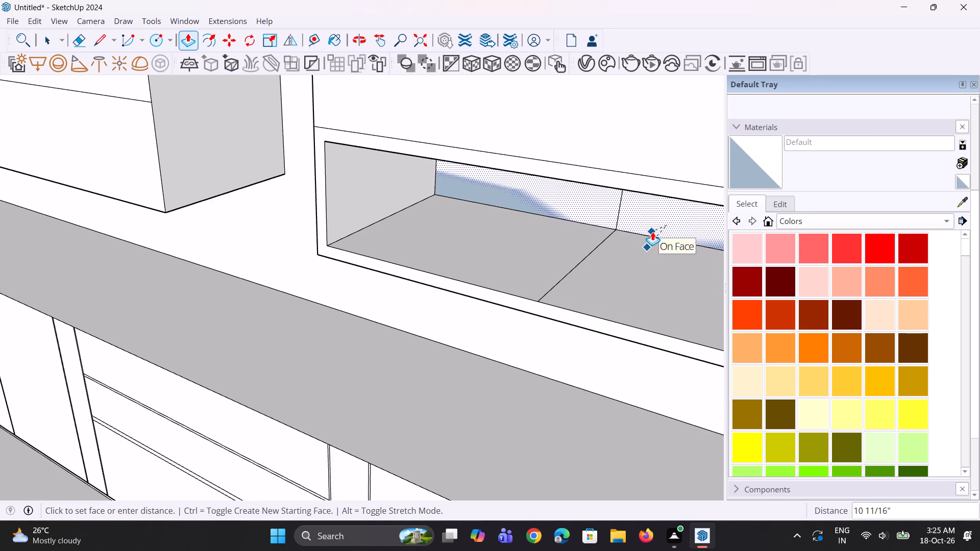
key("Escape")
left_click(640, 234)
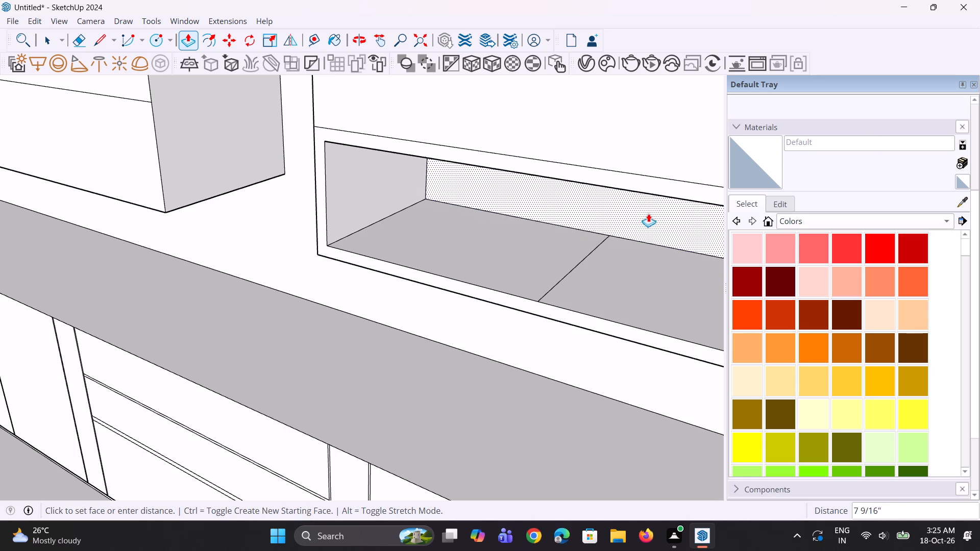
left_click(650, 211)
Erase the stray dividing line across the open niche's floor.
scroll(613, 260, "up", 2)
key("e")
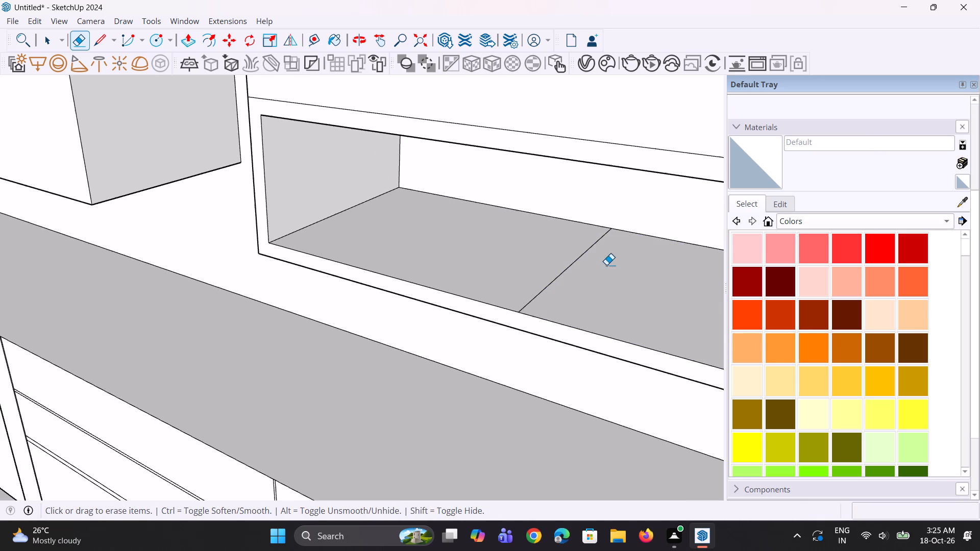
left_click(570, 262)
left_click(570, 262)
left_click(572, 263)
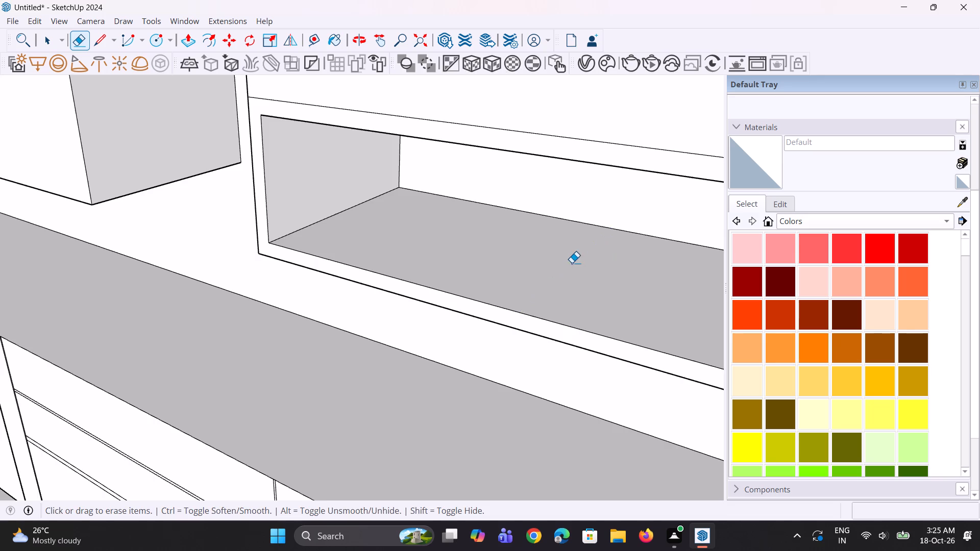
Erase the stray dividing lines on the cabinet's underside and on the open niche's ceiling.
middle_click_drag(565, 315, 589, 281)
scroll(565, 315, "up", 1)
scroll(500, 338, "down", 9)
middle_click_drag(540, 322, 578, 295)
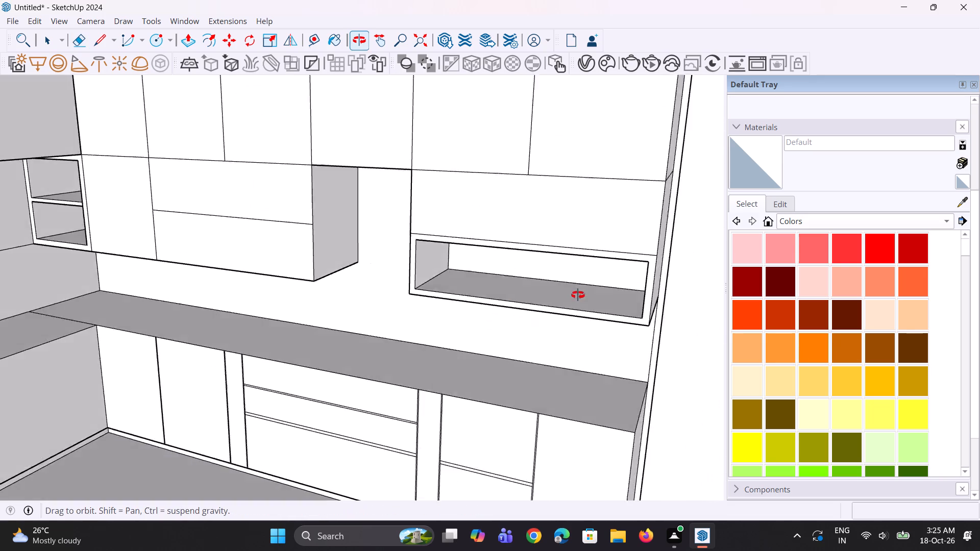
middle_click_drag(578, 295, 567, 225)
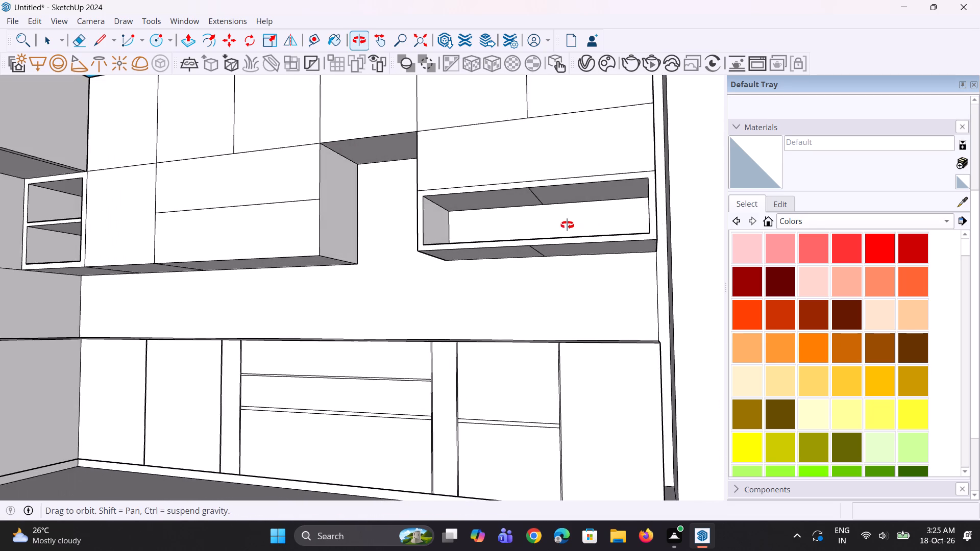
middle_click_drag(567, 225, 564, 216)
scroll(510, 251, "up", 5)
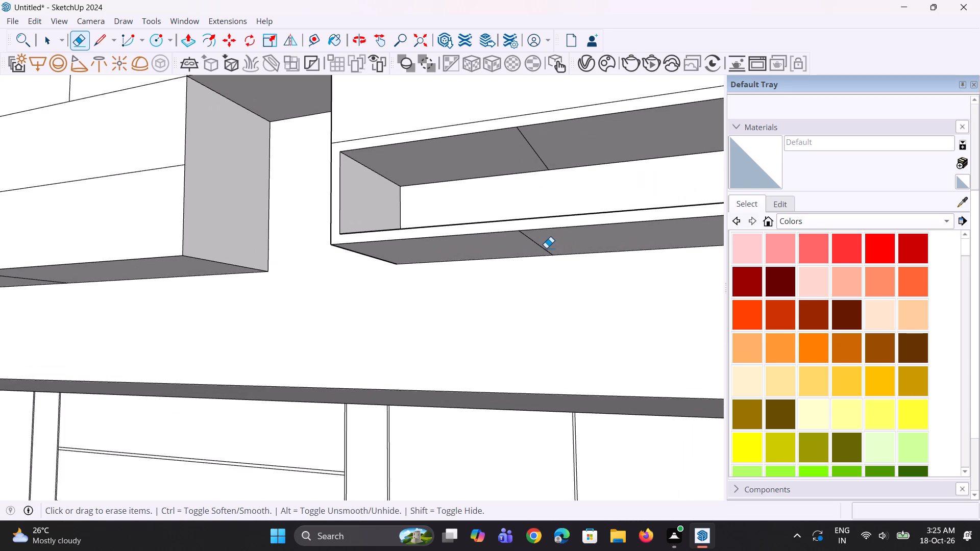
left_click(543, 248)
scroll(555, 150, "up", 2)
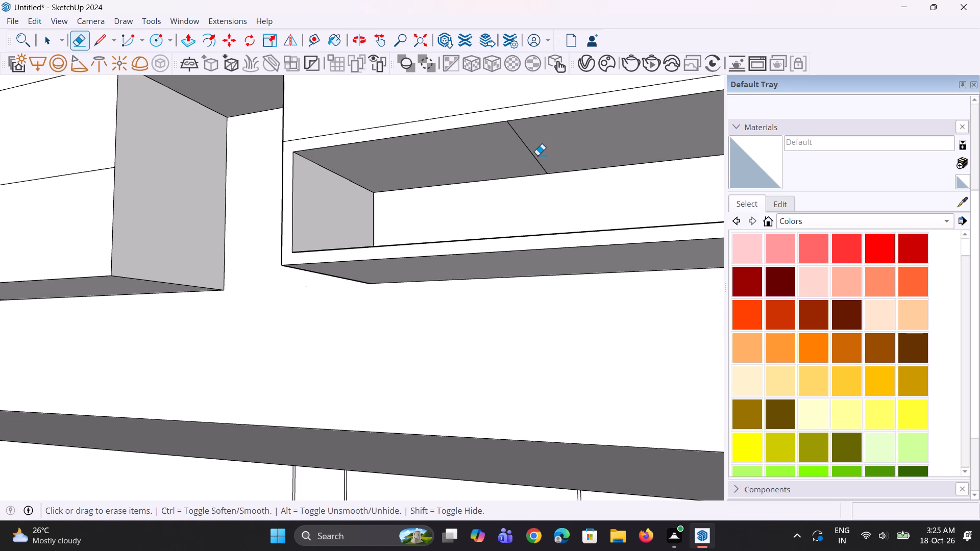
left_click(537, 155)
left_click(535, 156)
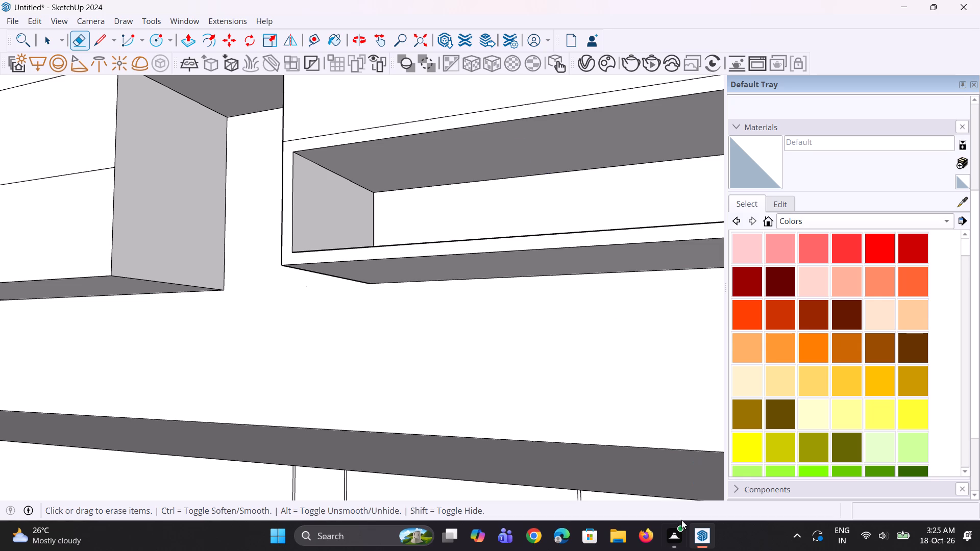
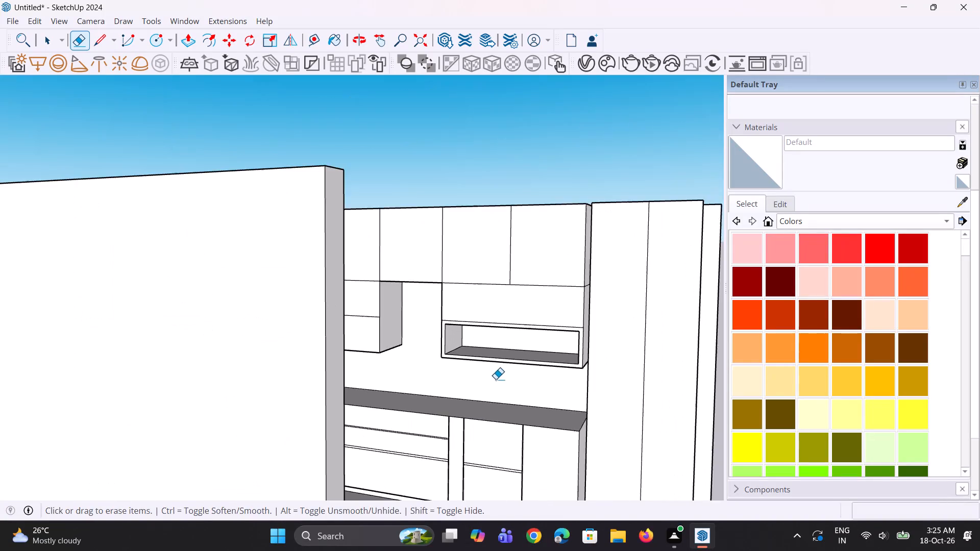
Examine the wall cabinets, open shelf, countertop and base cabinets of the kitchen run from several angles.
scroll(512, 384, "up", 1)
middle_click_drag(513, 384, 528, 386)
key("space")
key("space")
scroll(480, 367, "down", 5)
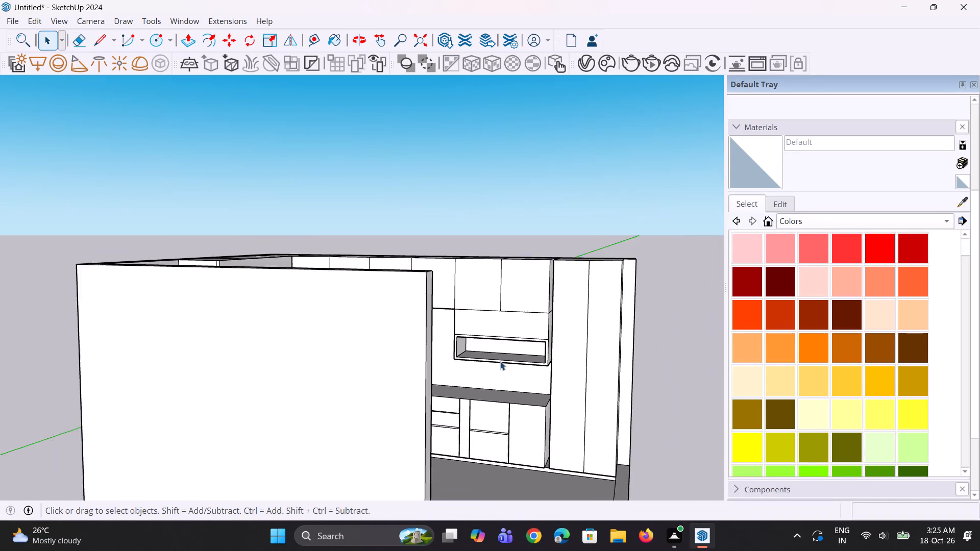
scroll(521, 359, "up", 1)
middle_click_drag(521, 359, 500, 339)
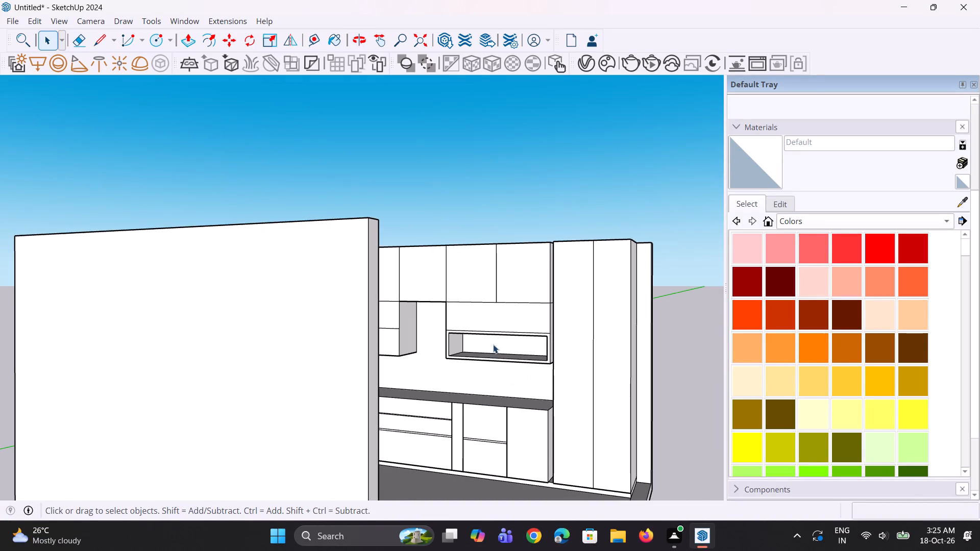
scroll(481, 341, "down", 3)
middle_click_drag(480, 340, 501, 424)
scroll(422, 300, "up", 8)
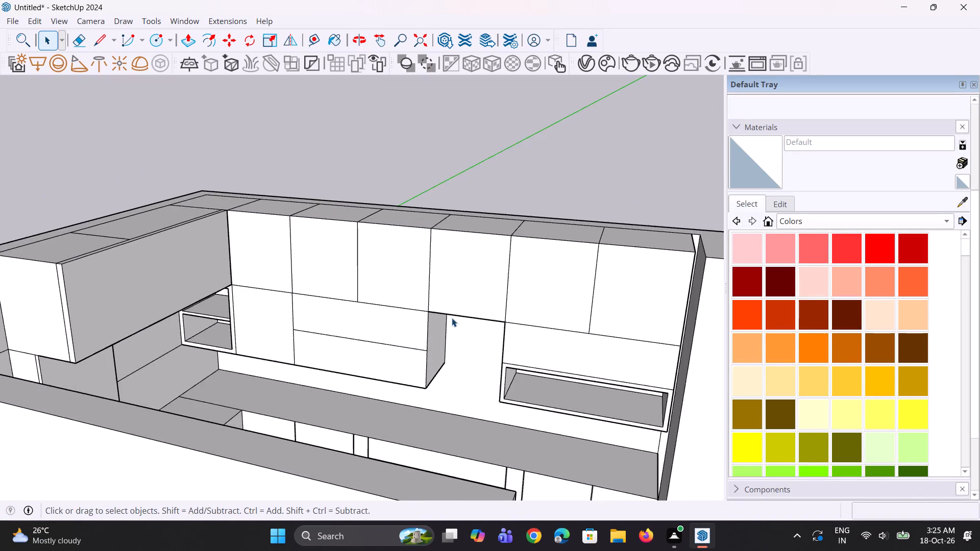
scroll(452, 318, "up", 4)
scroll(379, 312, "down", 9)
middle_click_drag(439, 411, 440, 431)
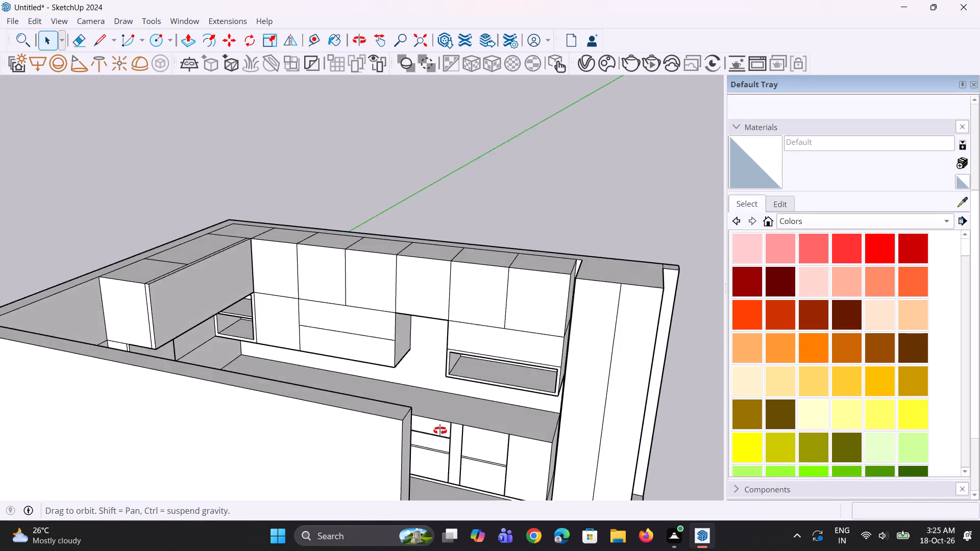
middle_click_drag(440, 431, 424, 449)
Push the vertical gap strip between the two-drawer unit and the end base cabinet inward by 0.3".
scroll(479, 488, "up", 17)
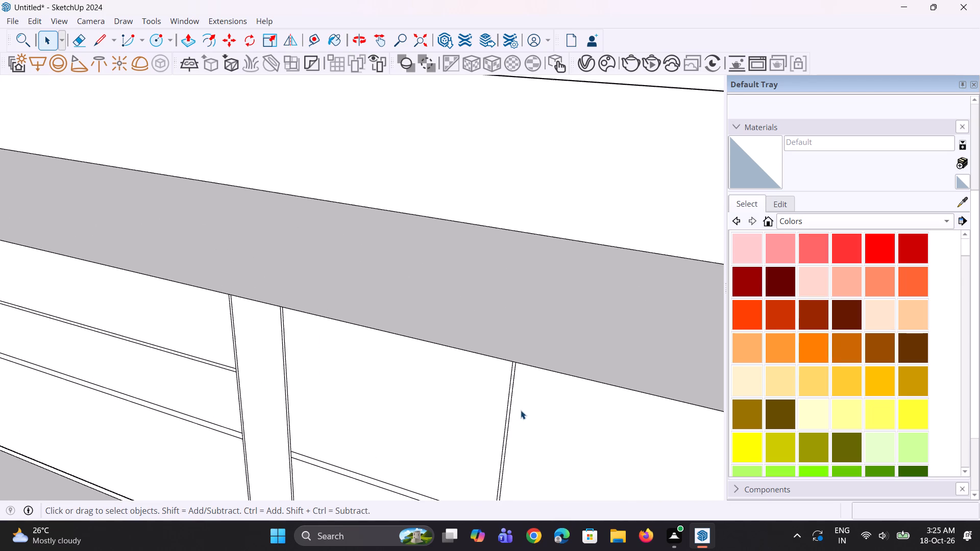
key("p")
scroll(516, 396, "up", 2)
left_click(510, 381)
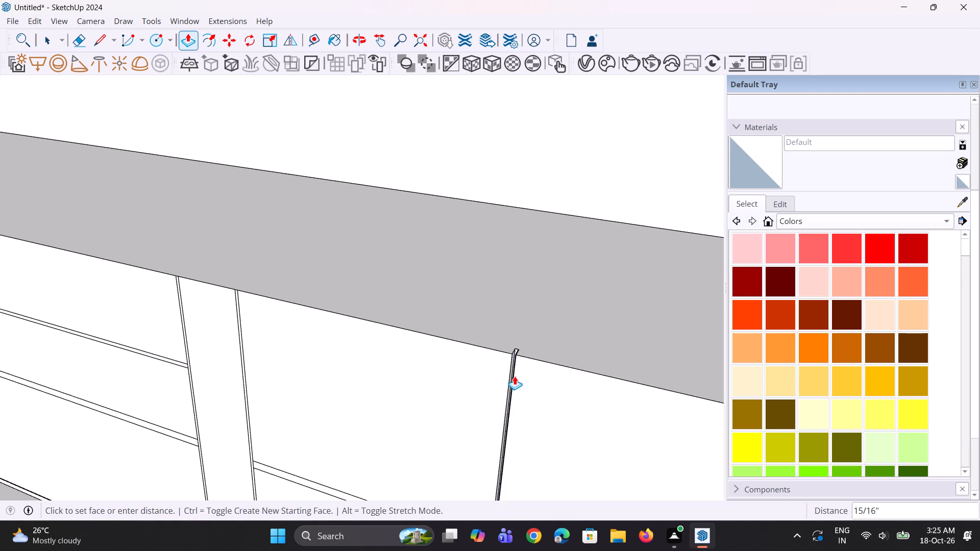
type("0.3\"")
key("Return")
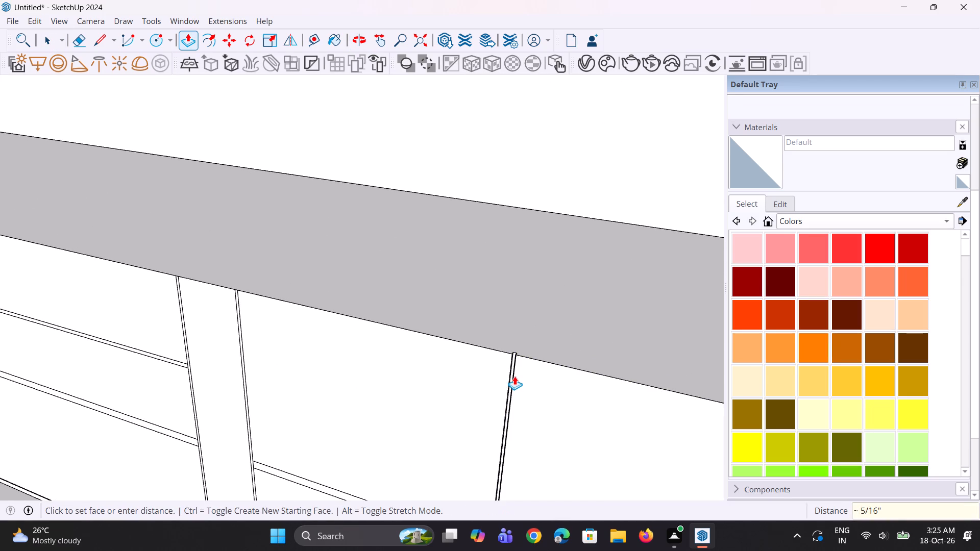
Repeat the 0.3" push on the two-drawer unit's other vertical gap and on the horizontal gap between its drawers.
middle_click_drag(459, 406, 517, 398)
scroll(267, 344, "up", 2)
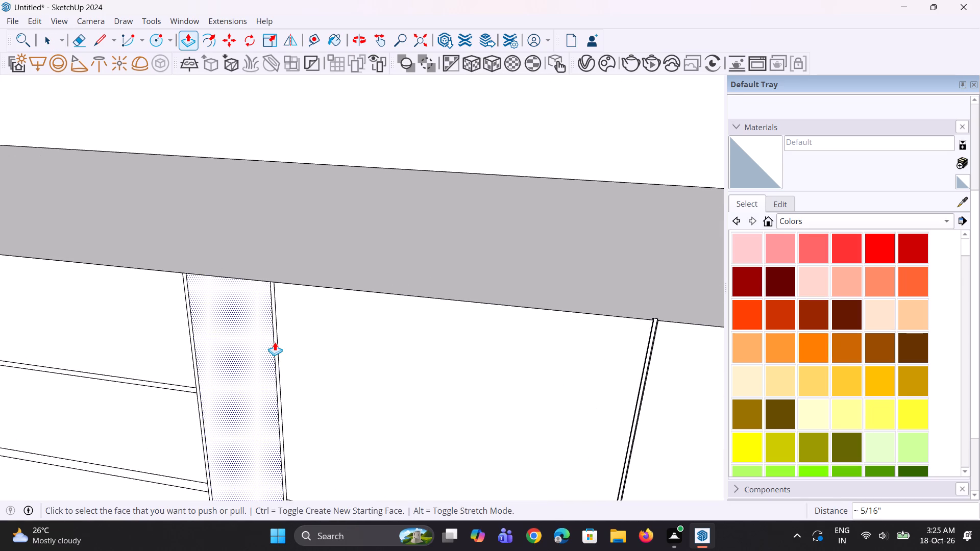
double_click(276, 343)
scroll(305, 316, "down", 8)
scroll(322, 395, "up", 2)
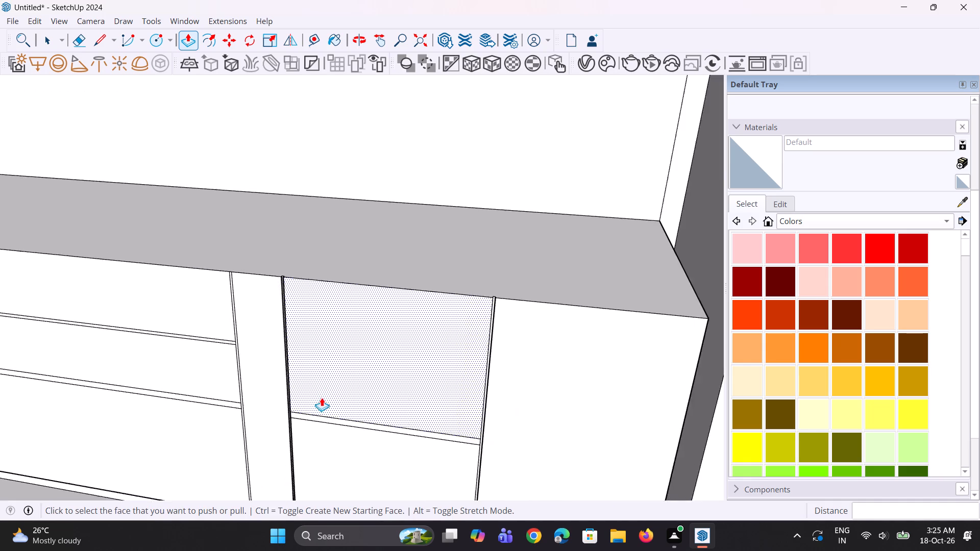
scroll(322, 397, "up", 3)
double_click(328, 422)
scroll(328, 422, "up", 1)
middle_click_drag(334, 421, 344, 409)
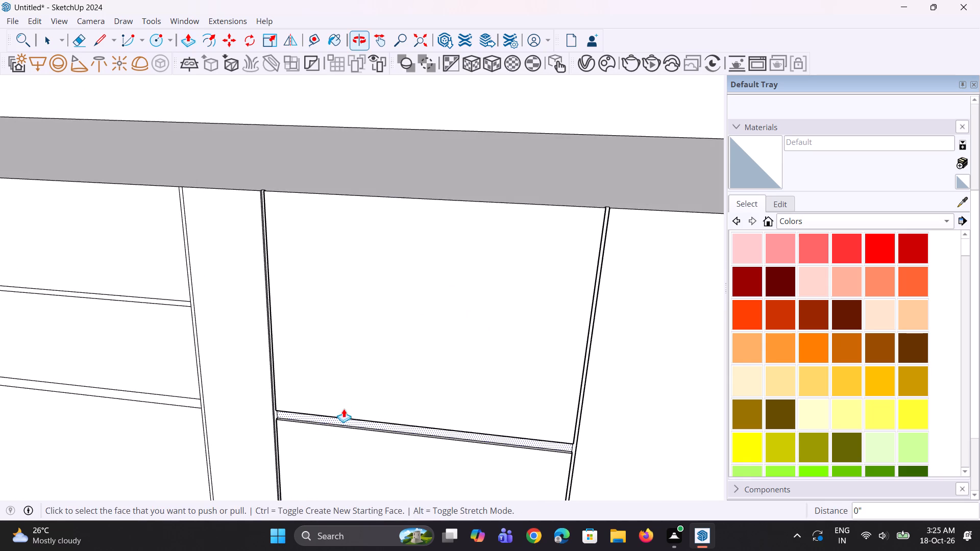
Push the horizontal gap between the two drawers deeper, using the countertop's back edge as the depth reference.
left_click(341, 421)
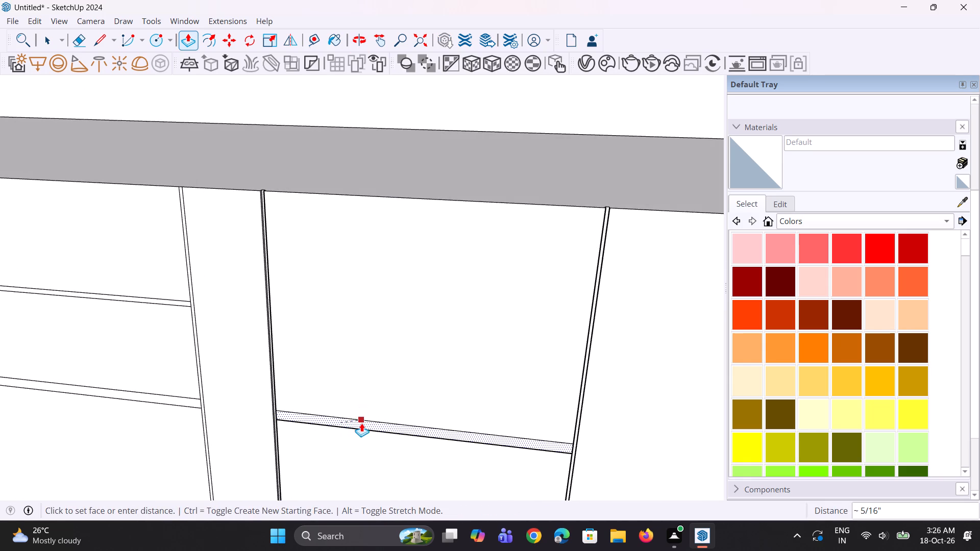
left_click(528, 131)
scroll(418, 428, "up", 1)
middle_click_drag(418, 428, 497, 285)
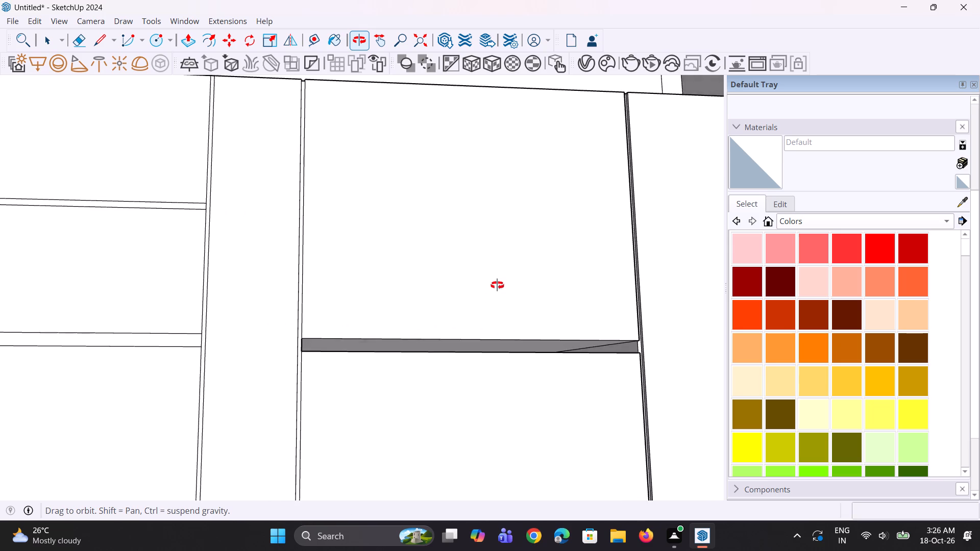
middle_click_drag(497, 285, 484, 331)
Repeat the last push on the vertical gap between the narrow panel and three-drawer unit, and on that unit's lower horizontal gap.
scroll(484, 331, "down", 9)
middle_click_drag(396, 360, 390, 368)
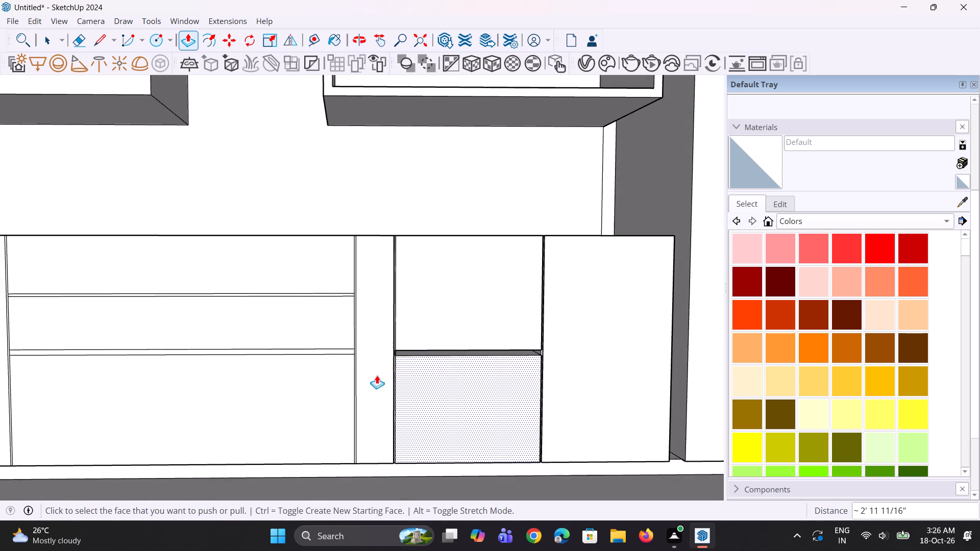
scroll(364, 382, "up", 3)
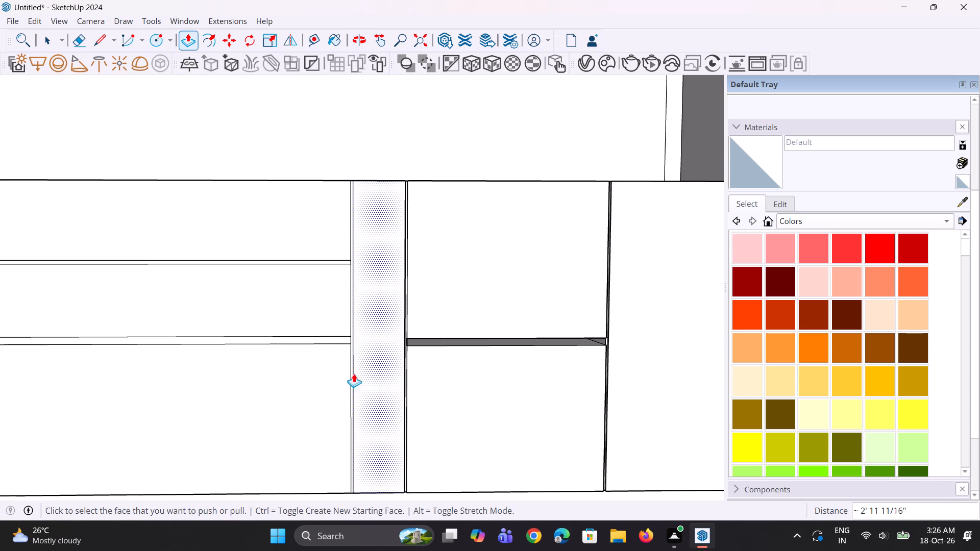
double_click(354, 372)
middle_click_drag(353, 372, 313, 390)
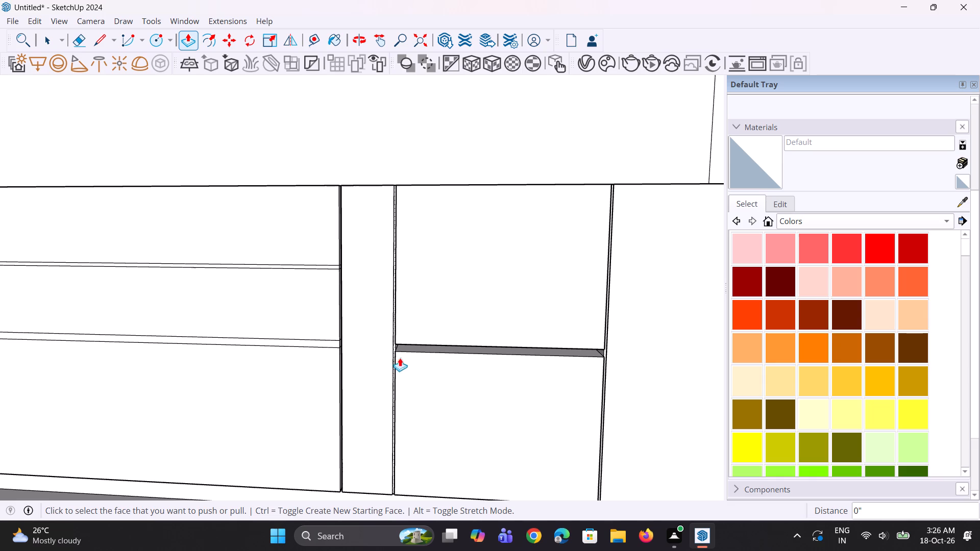
scroll(340, 344, "up", 2)
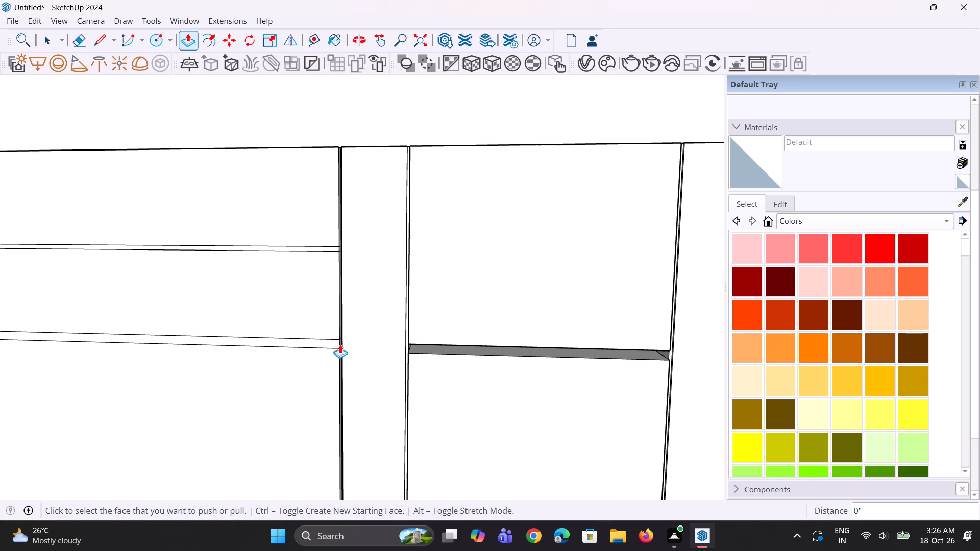
double_click(326, 344)
middle_click_drag(327, 344, 346, 343)
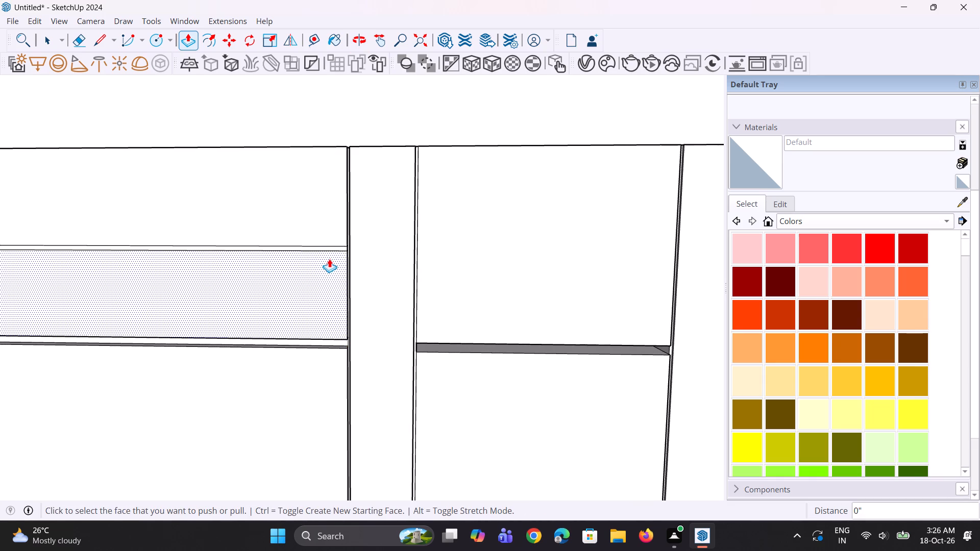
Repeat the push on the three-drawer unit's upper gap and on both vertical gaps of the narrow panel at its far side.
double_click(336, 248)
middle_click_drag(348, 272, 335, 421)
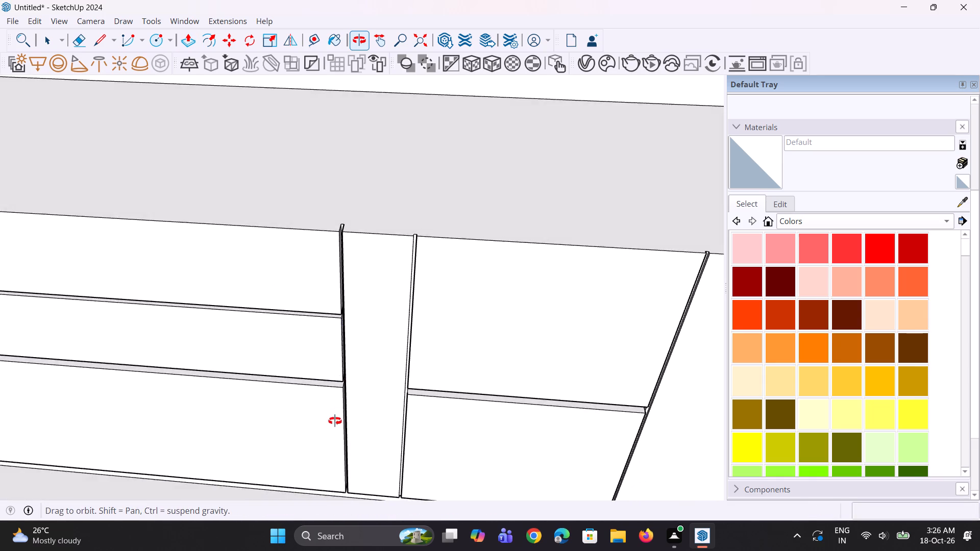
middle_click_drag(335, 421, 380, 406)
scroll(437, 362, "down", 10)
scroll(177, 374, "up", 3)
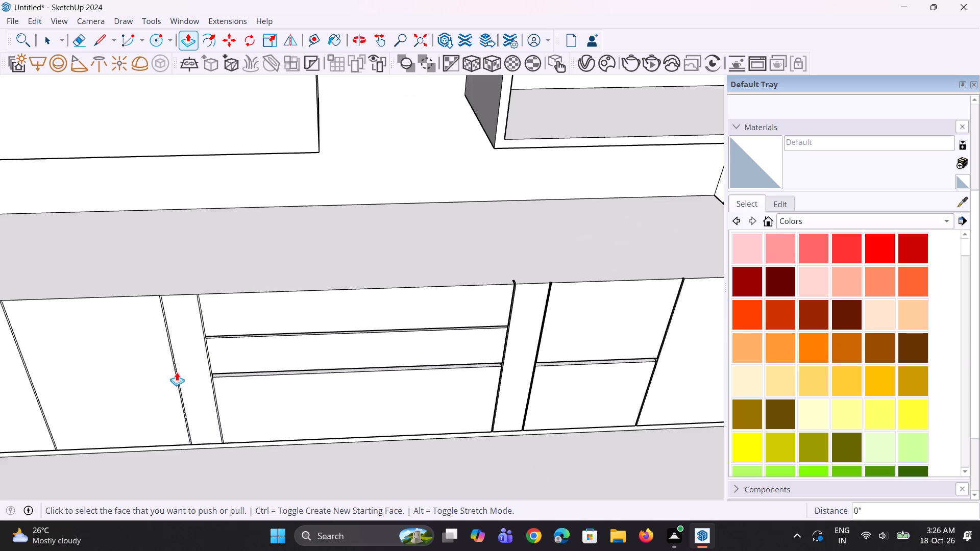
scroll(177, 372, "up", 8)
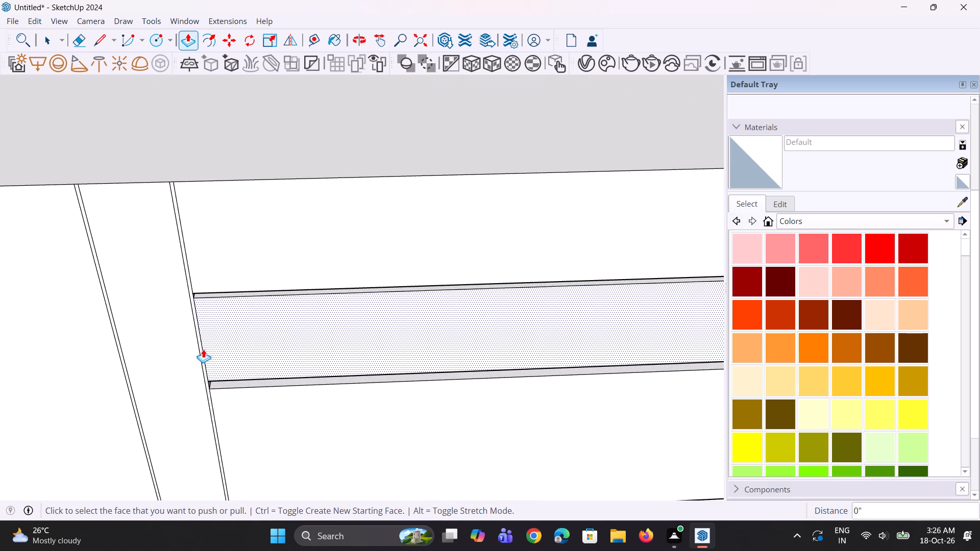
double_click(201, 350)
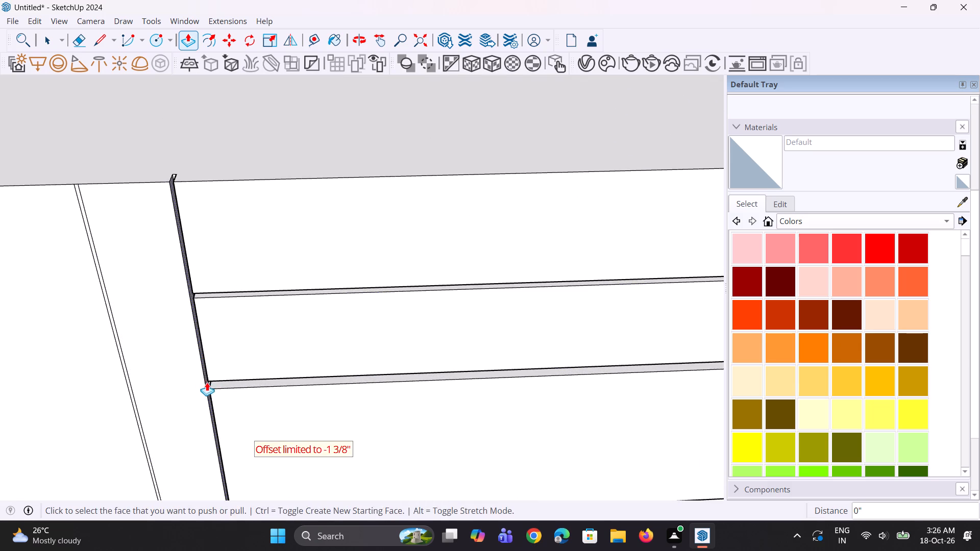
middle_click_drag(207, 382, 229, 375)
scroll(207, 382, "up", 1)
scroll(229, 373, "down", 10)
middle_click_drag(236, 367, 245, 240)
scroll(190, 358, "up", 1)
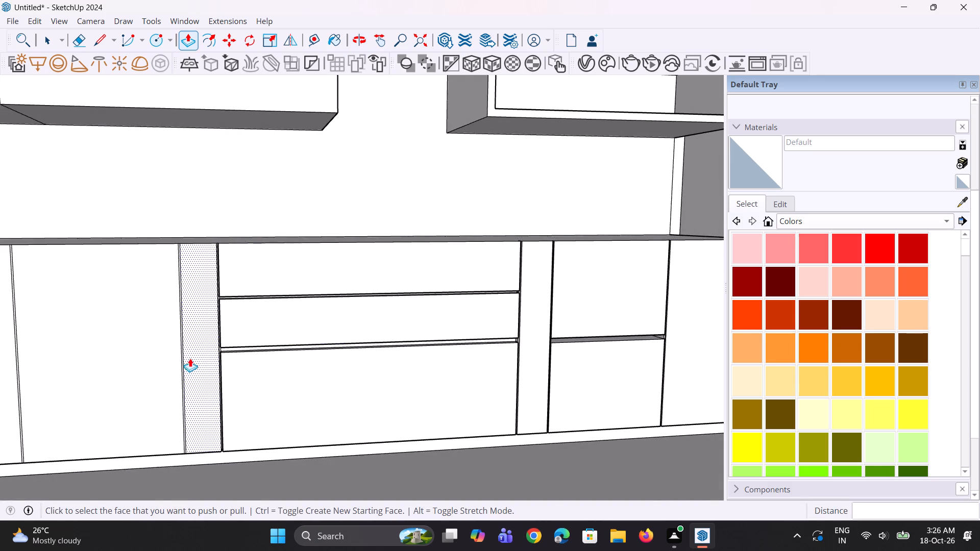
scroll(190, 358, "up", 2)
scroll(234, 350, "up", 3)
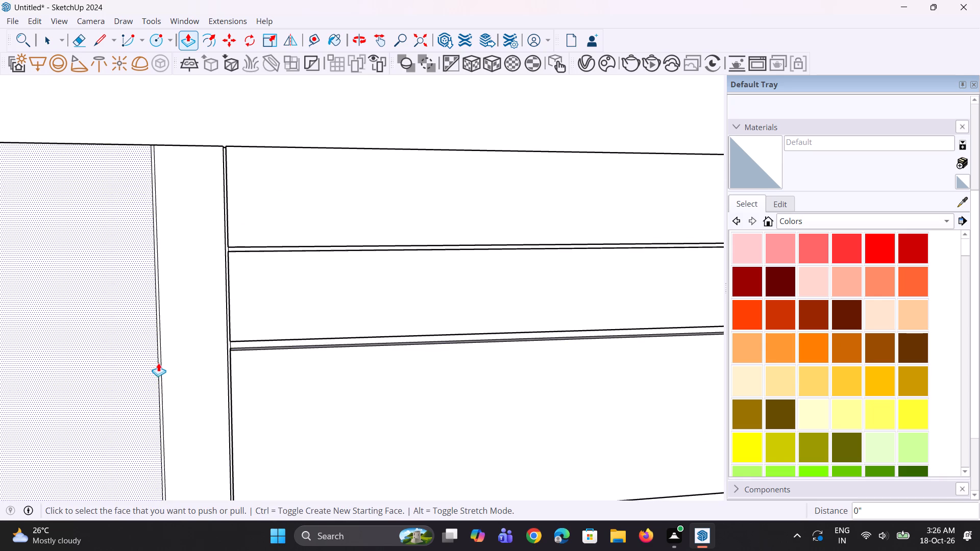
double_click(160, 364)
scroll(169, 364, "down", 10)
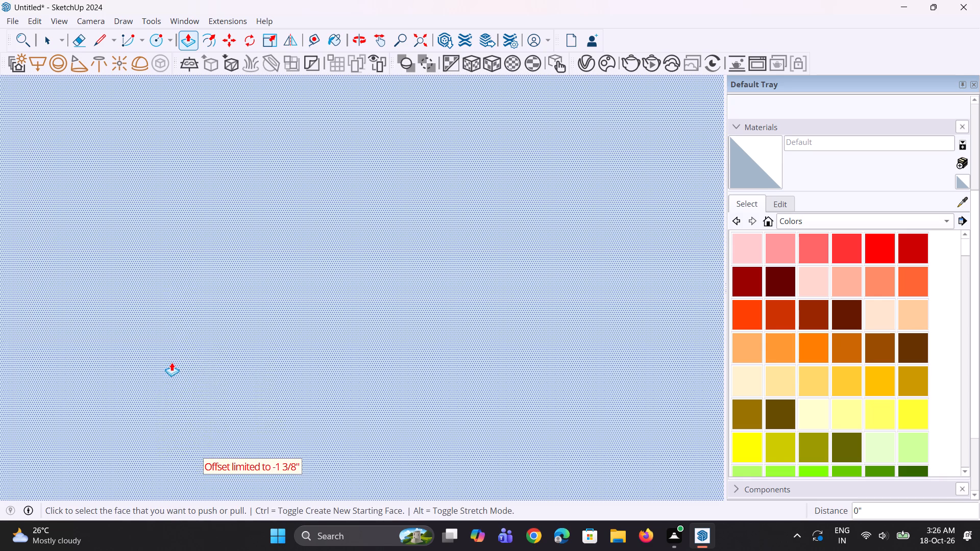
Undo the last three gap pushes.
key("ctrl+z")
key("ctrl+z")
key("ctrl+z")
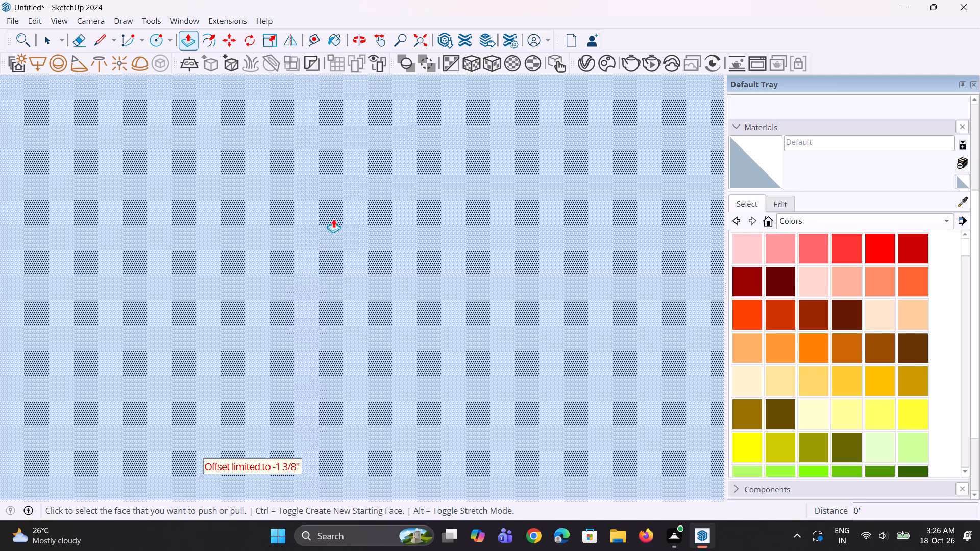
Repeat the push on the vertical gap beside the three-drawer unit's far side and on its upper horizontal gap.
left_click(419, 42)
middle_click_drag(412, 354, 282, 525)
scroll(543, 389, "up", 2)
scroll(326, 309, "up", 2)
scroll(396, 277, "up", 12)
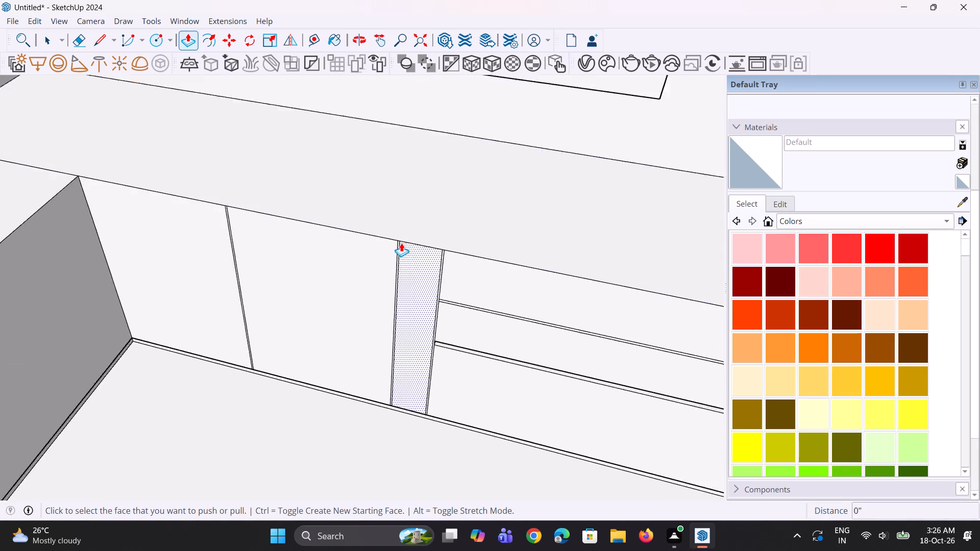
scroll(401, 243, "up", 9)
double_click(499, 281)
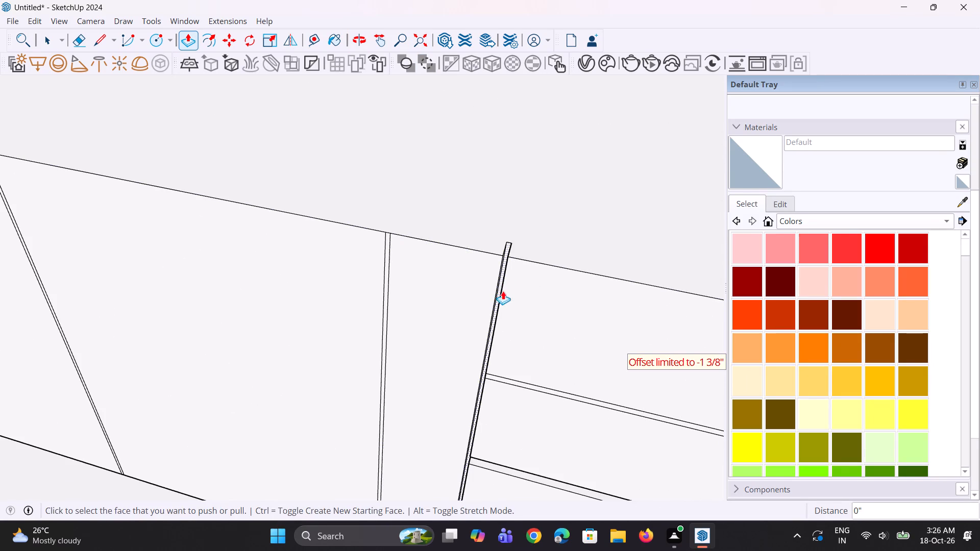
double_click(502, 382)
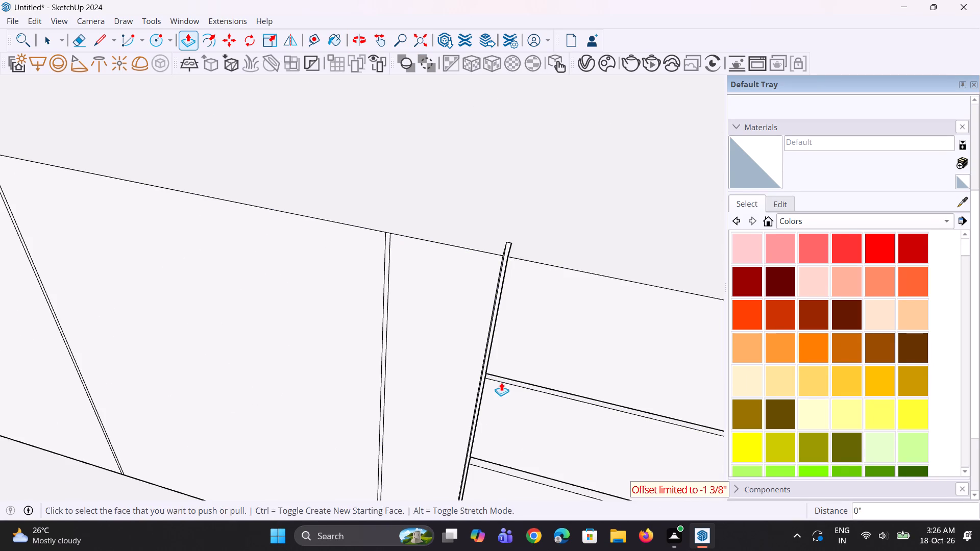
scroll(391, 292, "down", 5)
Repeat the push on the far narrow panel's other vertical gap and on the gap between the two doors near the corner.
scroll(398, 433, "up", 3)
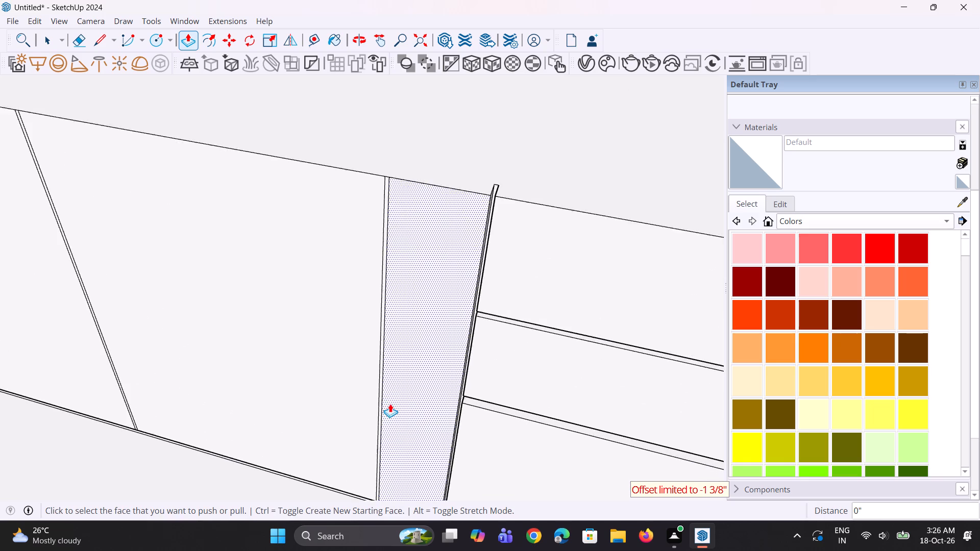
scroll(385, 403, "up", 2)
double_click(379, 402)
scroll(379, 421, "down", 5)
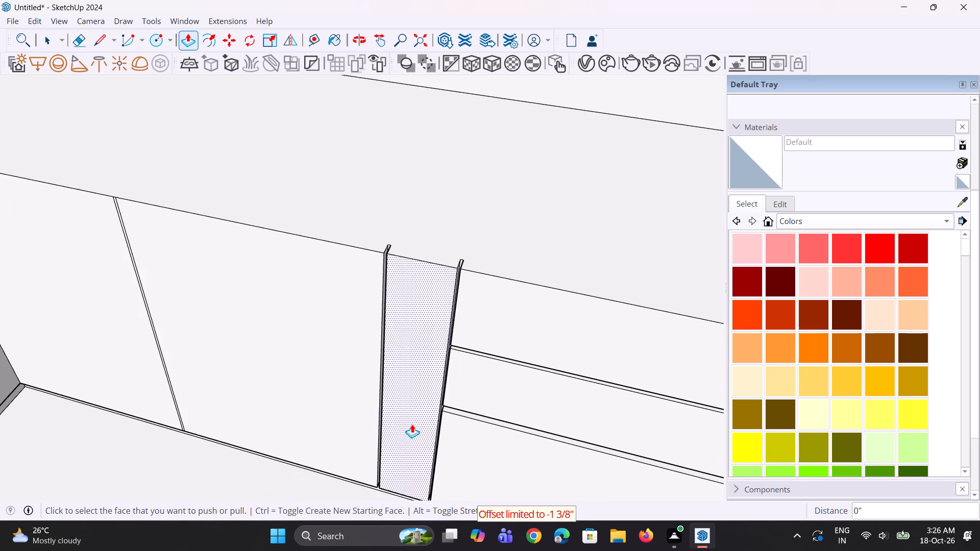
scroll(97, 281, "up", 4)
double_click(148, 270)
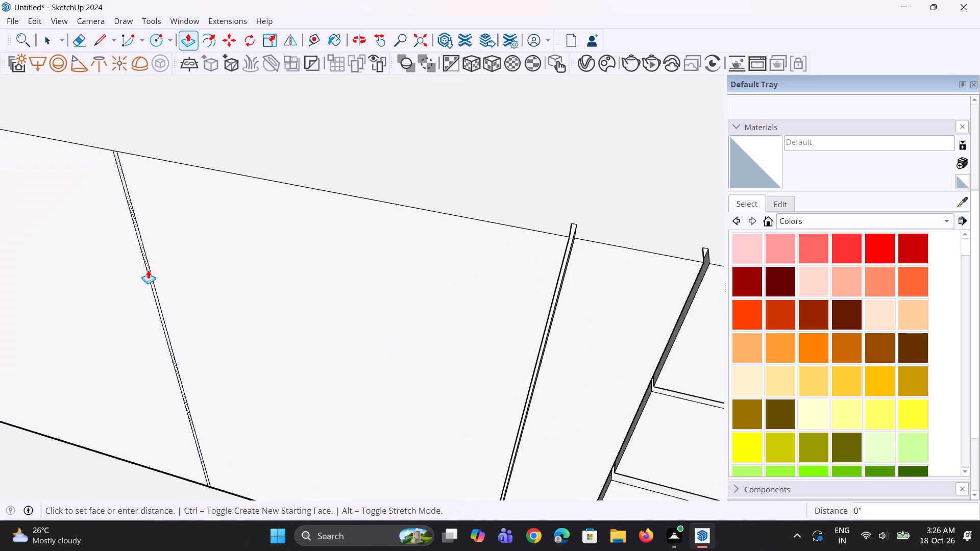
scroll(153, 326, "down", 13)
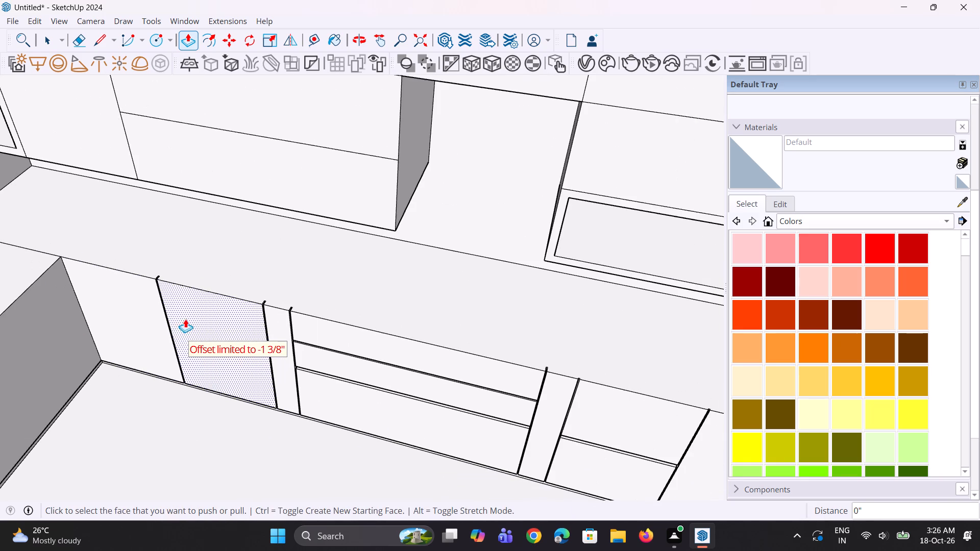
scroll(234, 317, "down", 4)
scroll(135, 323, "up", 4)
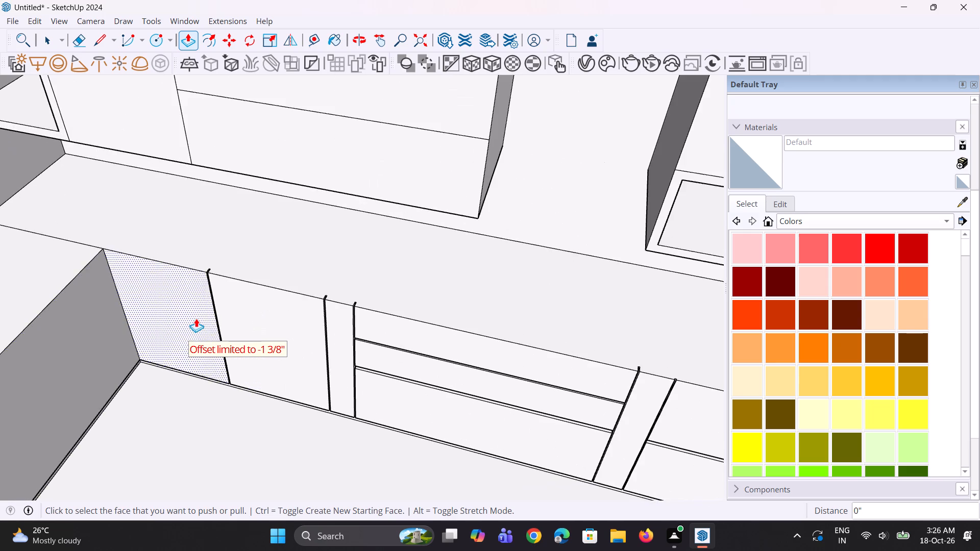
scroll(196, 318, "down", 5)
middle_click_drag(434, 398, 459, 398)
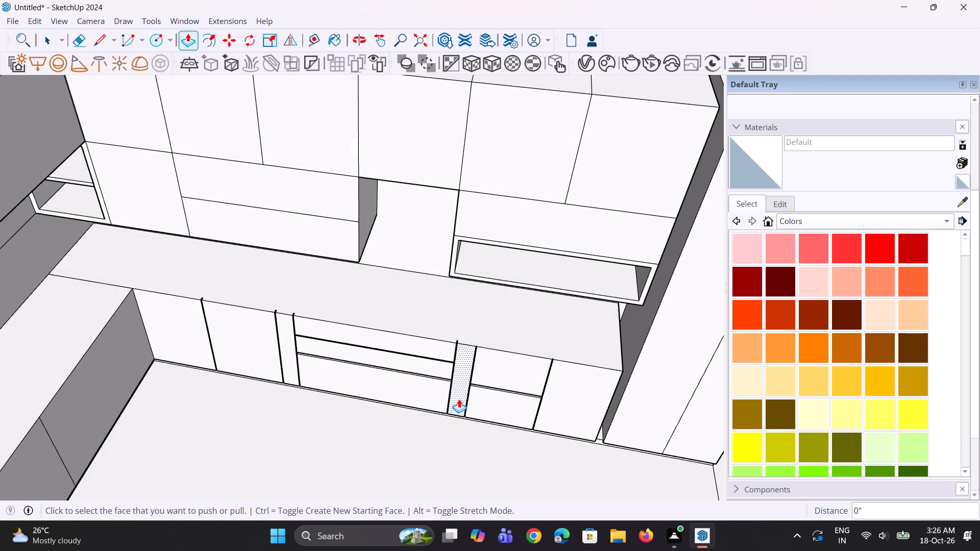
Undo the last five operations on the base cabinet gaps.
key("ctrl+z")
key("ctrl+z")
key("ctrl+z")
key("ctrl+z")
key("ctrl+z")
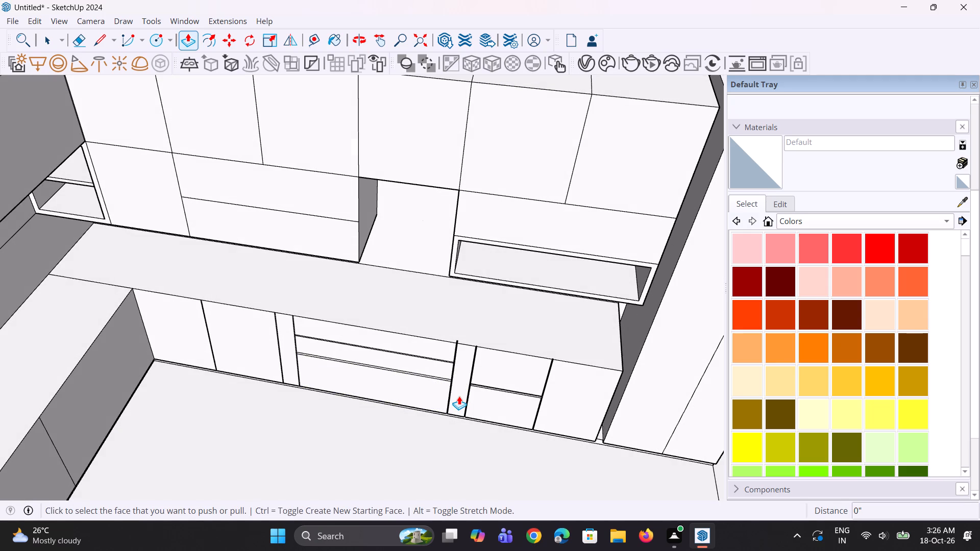
Undo the last six operations on the base cabinet gaps.
key("ctrl+z")
key("ctrl+z")
key("ctrl+z")
key("ctrl+z")
key("ctrl+z")
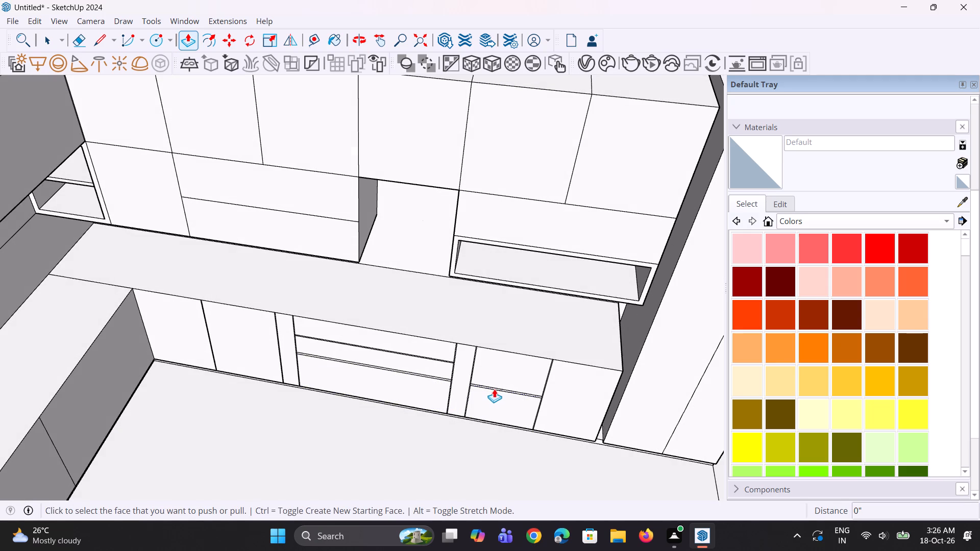
key("ctrl+z")
Push/Pull the vertical gap beside the end door by 0.3", repeating it on the two-drawer unit's horizontal gap and its other vertical gap.
scroll(526, 386, "up", 11)
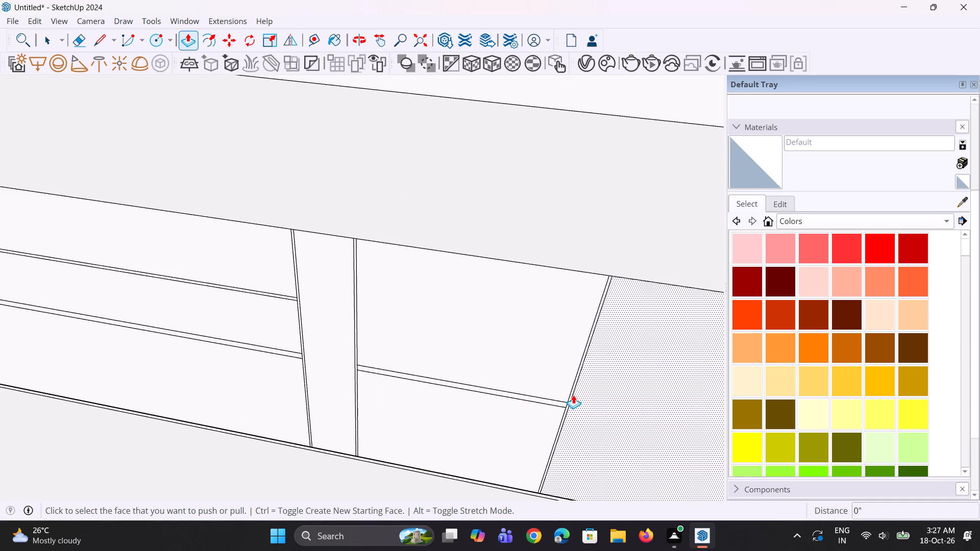
left_click(573, 385)
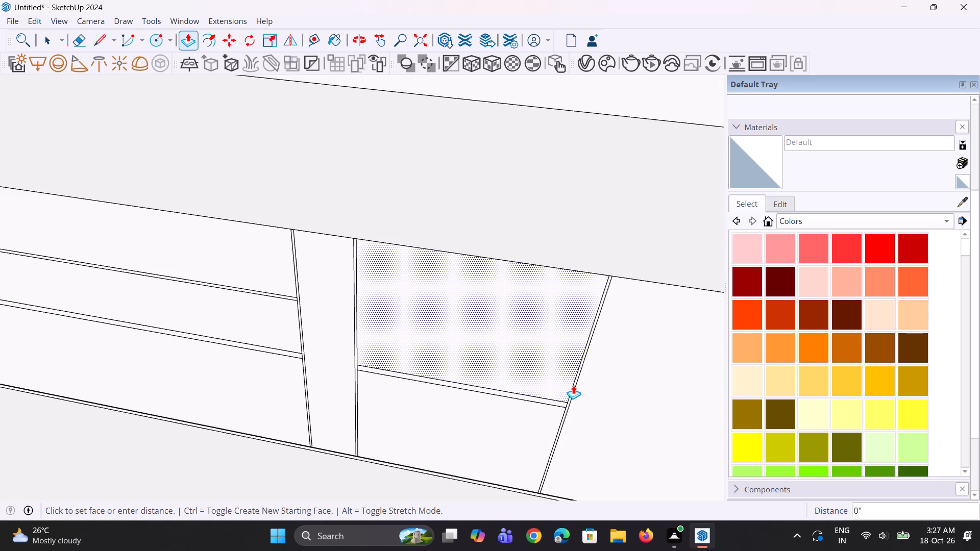
key("Escape")
left_click(573, 391)
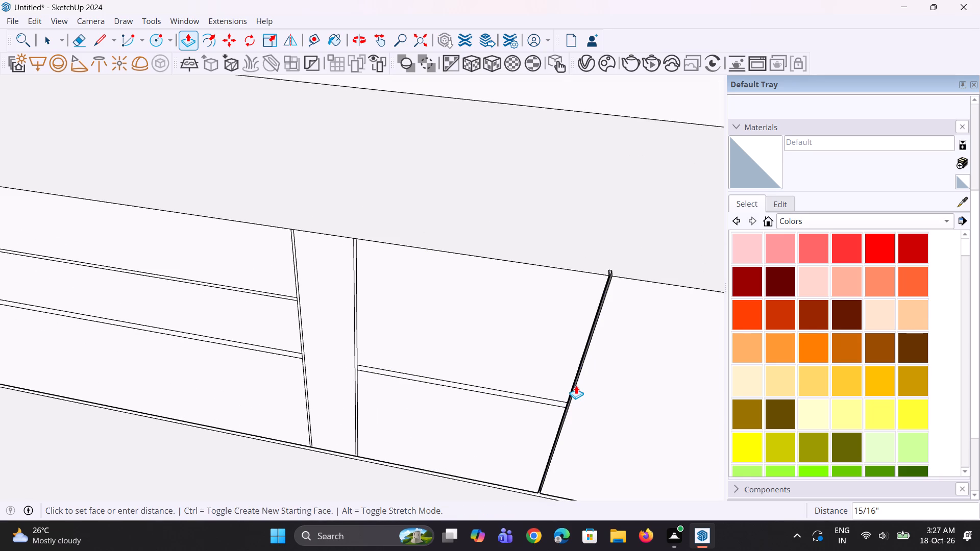
type("0.3")
key("shift+quotedbl")
key("Return")
scroll(415, 386, "up", 2)
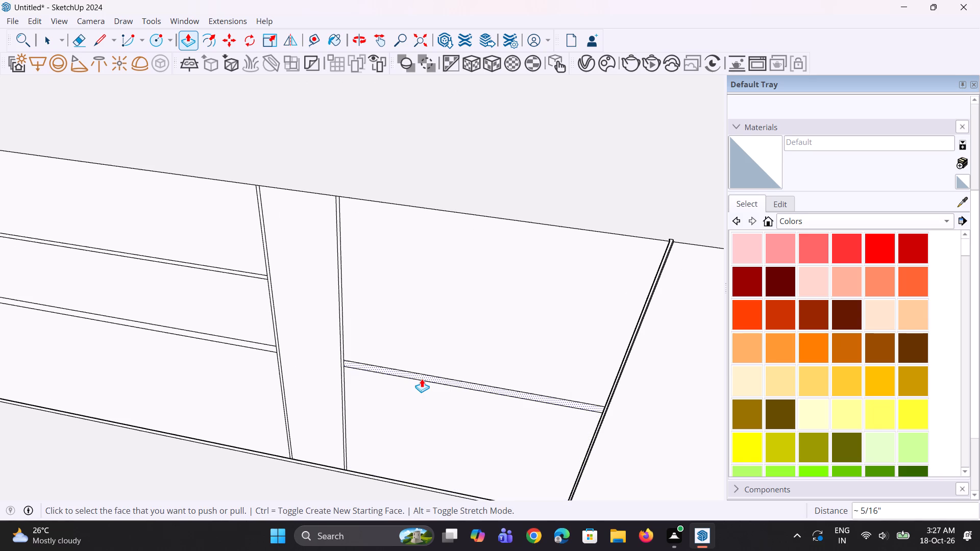
double_click(422, 379)
double_click(343, 382)
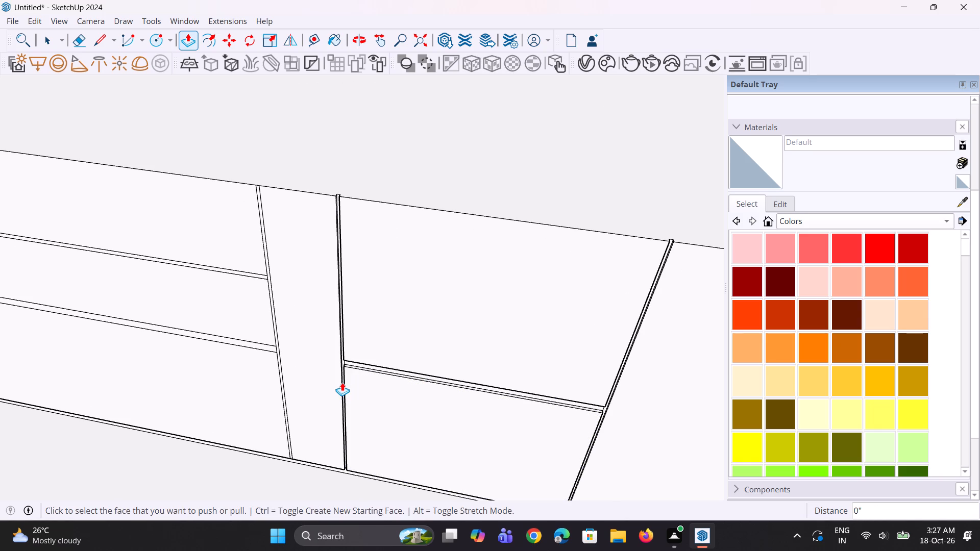
Repeat the 0.3" push on the vertical gap between the narrow panel and the three-drawer unit, and on that unit's two horizontal gaps.
scroll(269, 368, "up", 1)
left_click(282, 363)
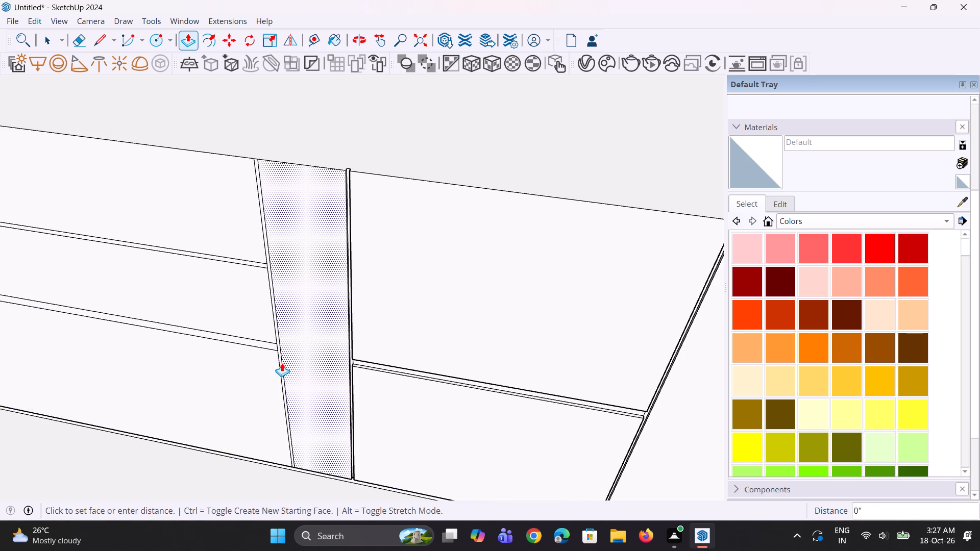
key("Escape")
scroll(282, 363, "up", 2)
double_click(280, 360)
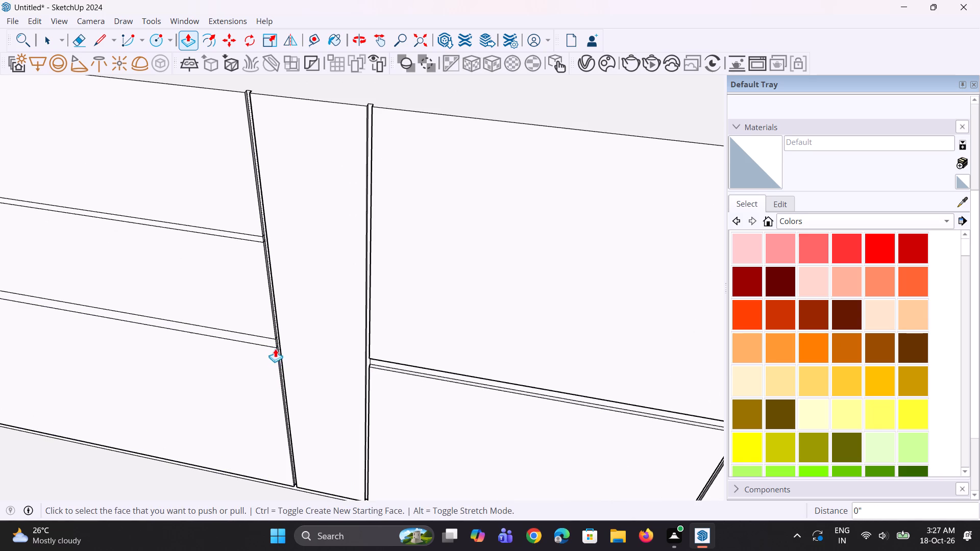
double_click(274, 343)
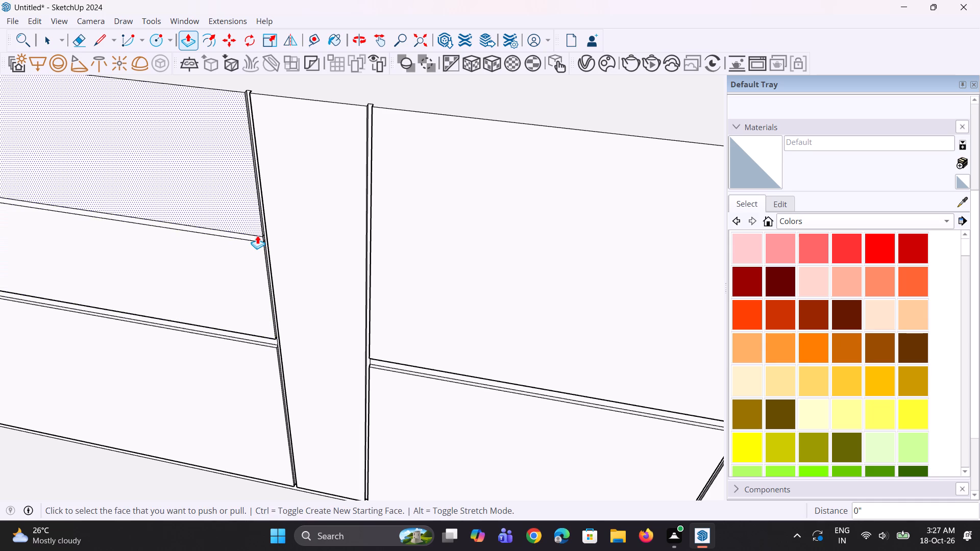
double_click(255, 240)
scroll(348, 400, "down", 5)
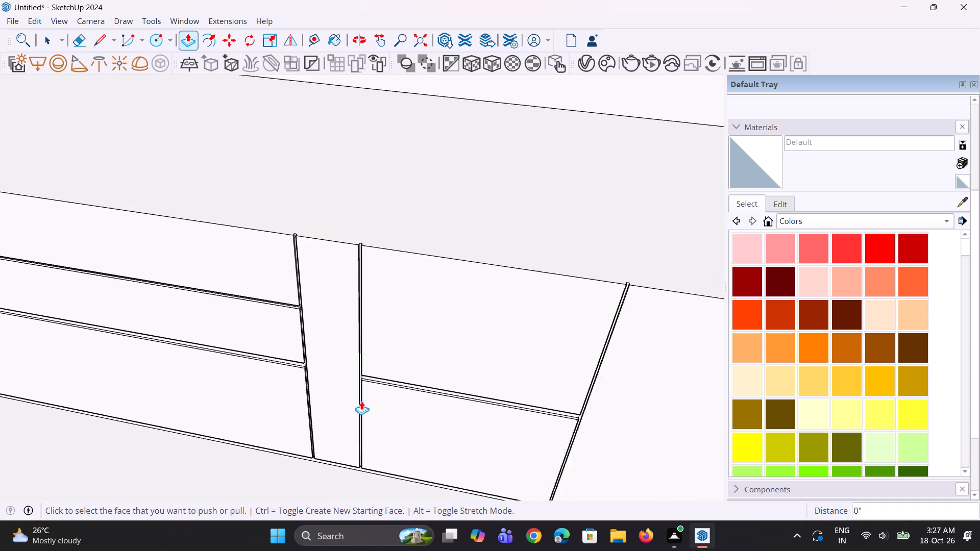
Repeat the 0.3" push on both vertical gaps of the narrow panel at the three-drawer unit's corner-facing side.
scroll(364, 401, "down", 8)
scroll(79, 353, "up", 6)
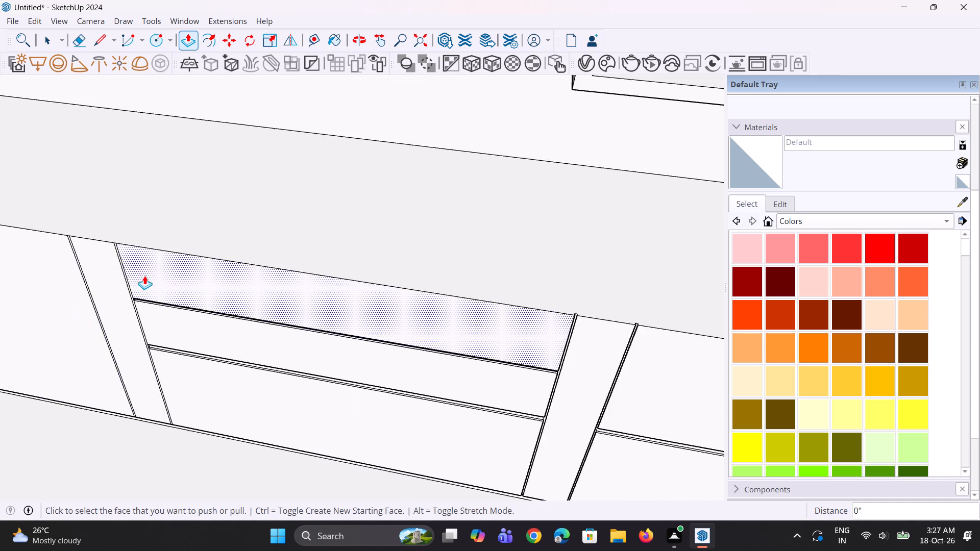
scroll(144, 275, "up", 10)
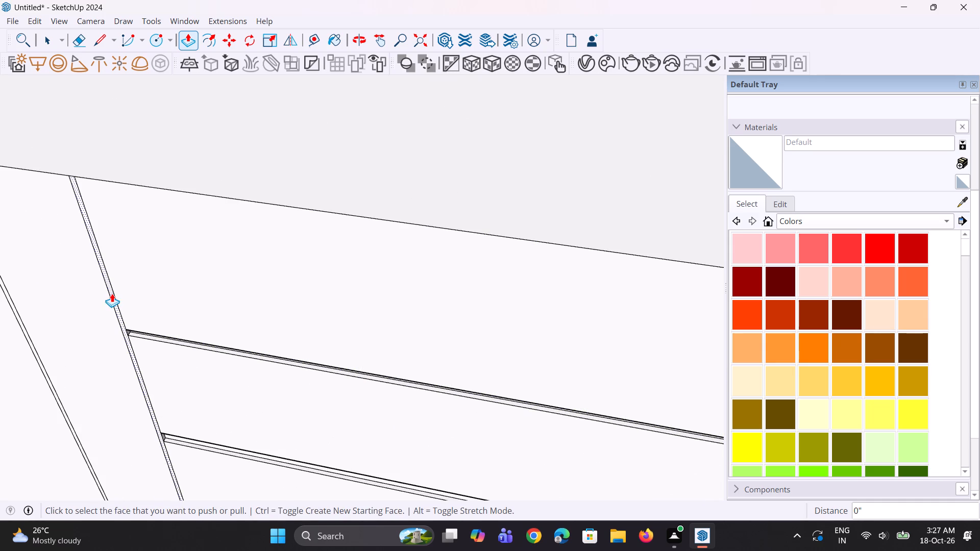
left_click(112, 293)
left_click(112, 293)
scroll(203, 322, "down", 9)
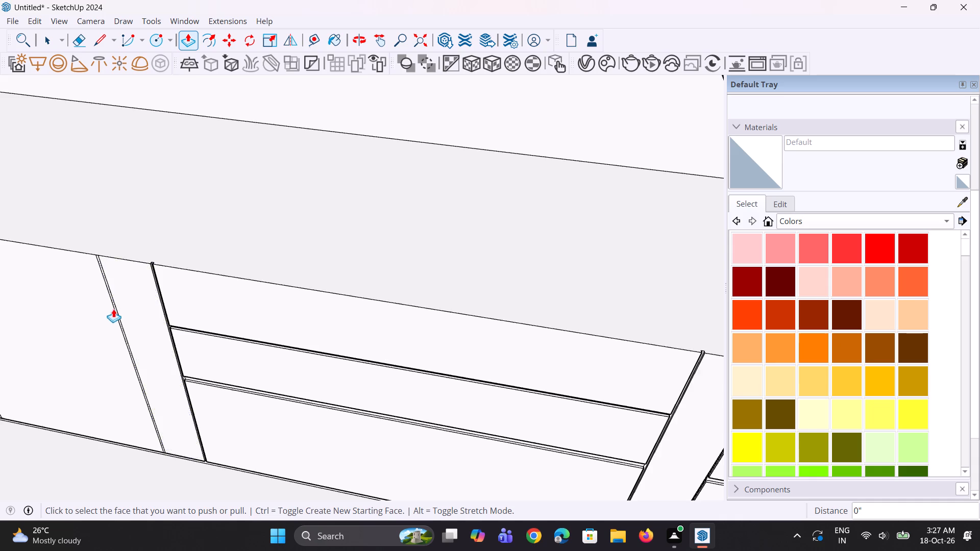
scroll(113, 308, "up", 5)
double_click(117, 312)
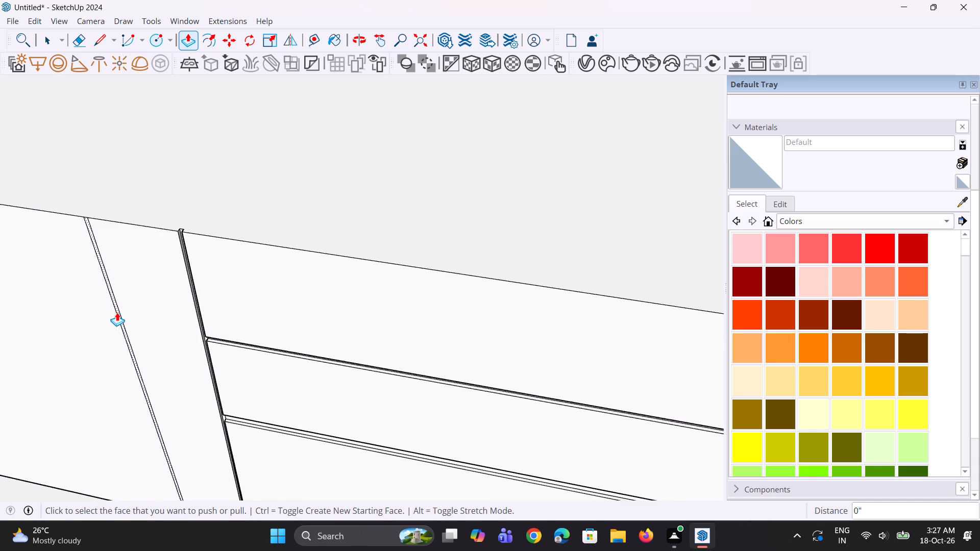
Repeat the 0.3" push on the vertical gap between the two base cabinet doors near the corner.
scroll(261, 347, "down", 15)
scroll(131, 328, "up", 3)
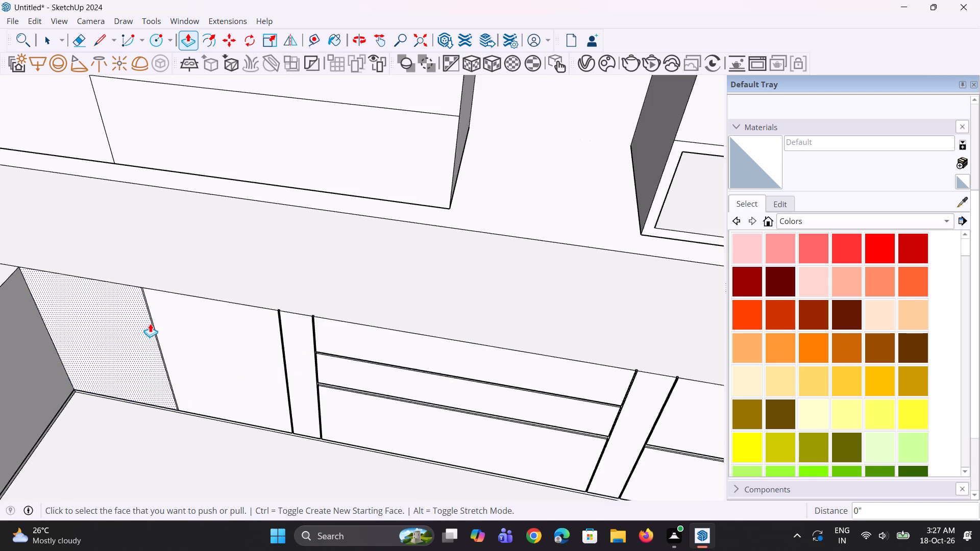
scroll(150, 323, "up", 9)
double_click(155, 320)
scroll(179, 342, "down", 3)
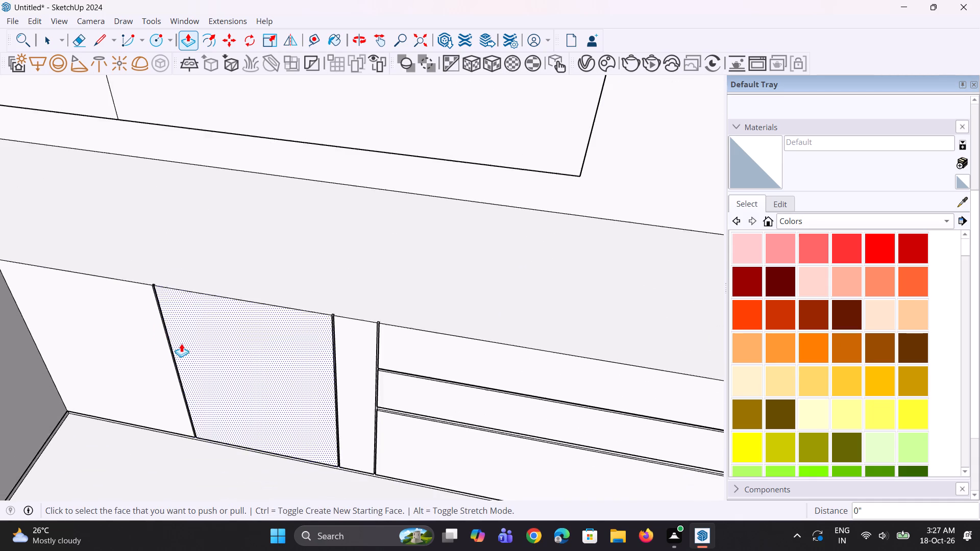
Examine the base cabinet gaps and the whole kitchen model from several angles.
scroll(181, 343, "down", 14)
middle_click_drag(249, 340, 248, 260)
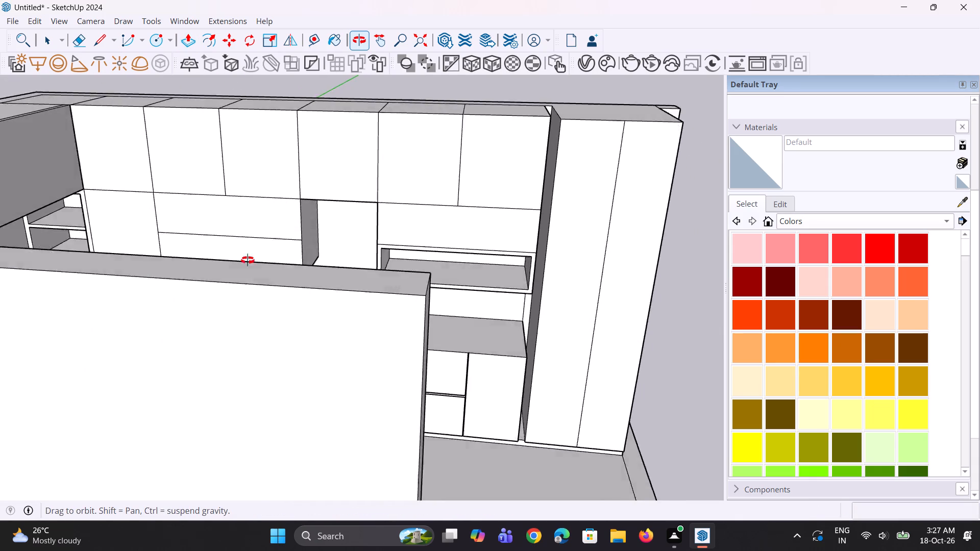
middle_click_drag(248, 260, 232, 302)
scroll(236, 312, "up", 1)
scroll(265, 338, "down", 5)
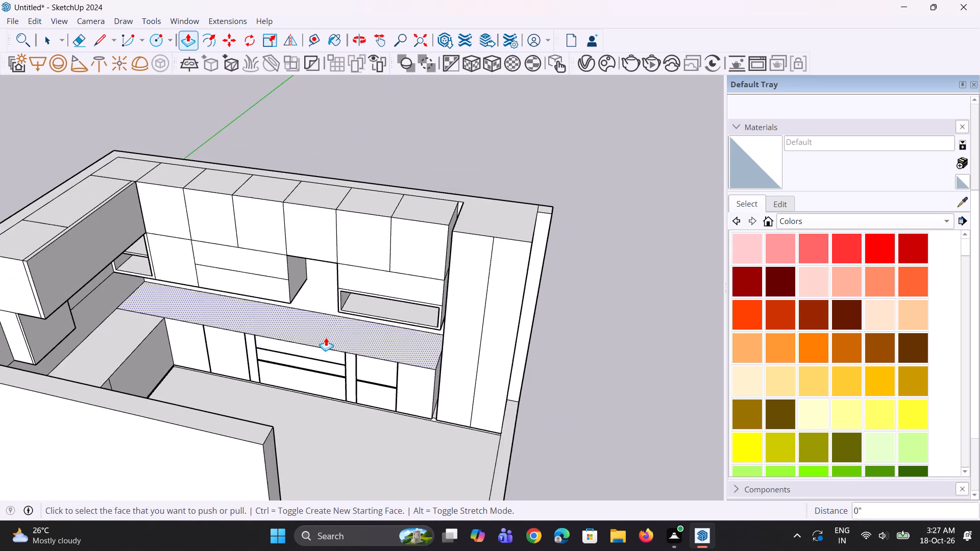
middle_click_drag(333, 337, 353, 324)
key("space")
key("space")
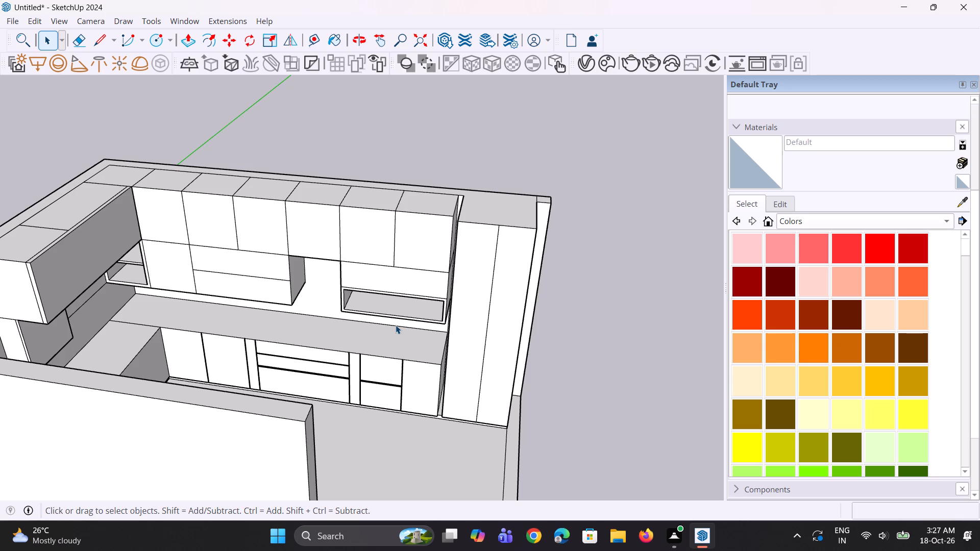
scroll(364, 317, "down", 3)
middle_click_drag(355, 328, 314, 304)
scroll(313, 304, "down", 4)
middle_click_drag(308, 295, 288, 283)
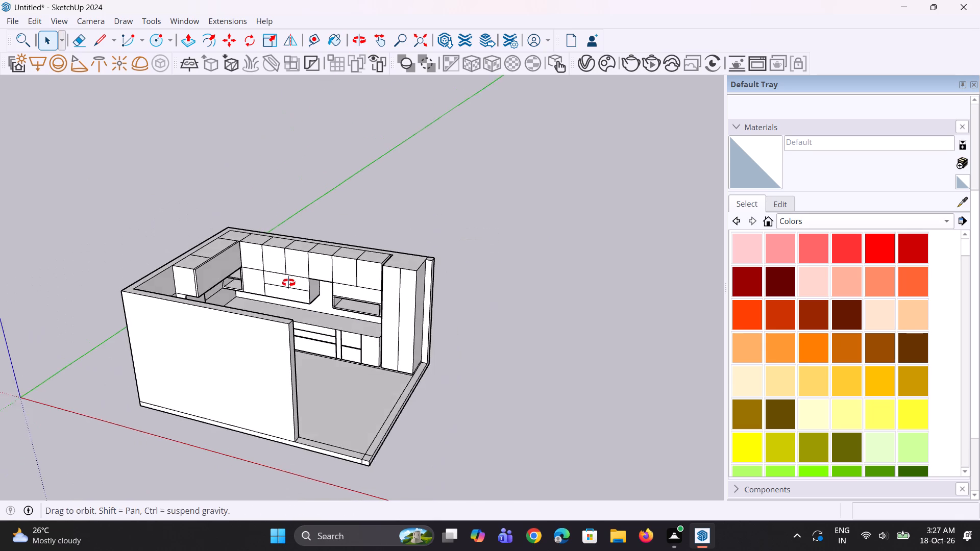
middle_click_drag(288, 283, 288, 283)
Copy the five vertical dividing lines between the tall upper cabinet doors 0.3" sideways to outline the gaps.
scroll(281, 266, "up", 9)
left_click(256, 254)
scroll(260, 266, "up", 4)
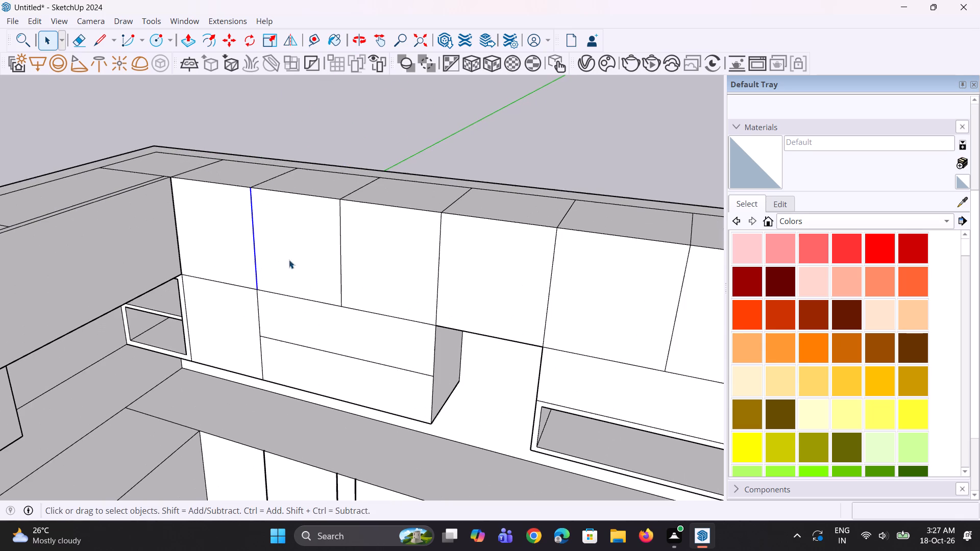
left_click(341, 285, "ctrl")
scroll(263, 266, "down", 5)
scroll(325, 301, "up", 1)
middle_click_drag(332, 303, 374, 295)
scroll(387, 292, "up", 2)
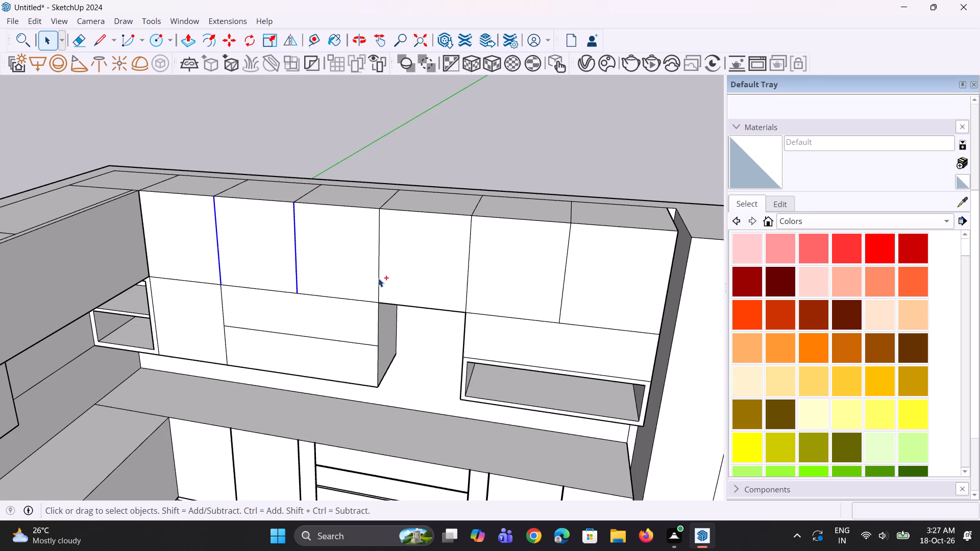
left_click(378, 278, "ctrl")
scroll(476, 308, "up", 2, "ctrl")
left_click(465, 297, "ctrl")
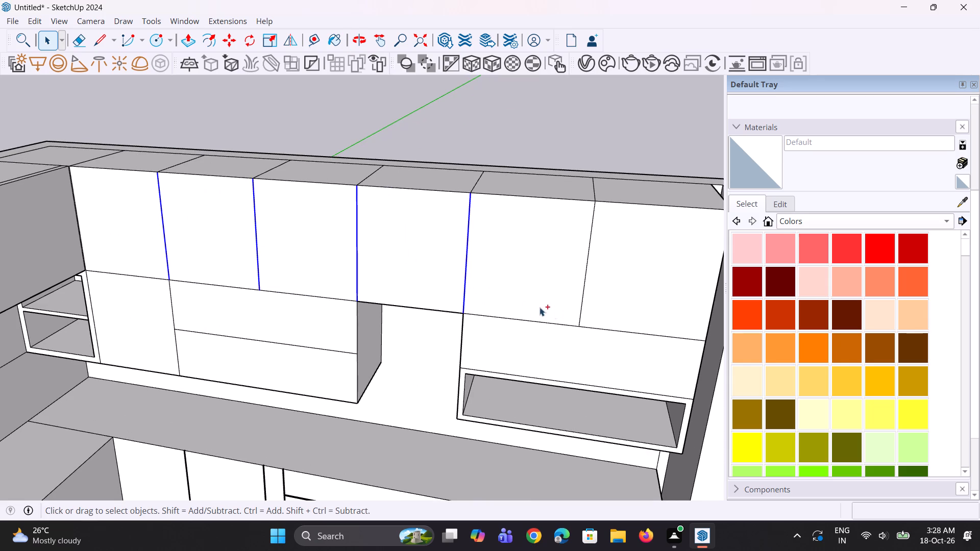
left_click(580, 319, "ctrl")
key("m")
scroll(563, 327, "up", 1)
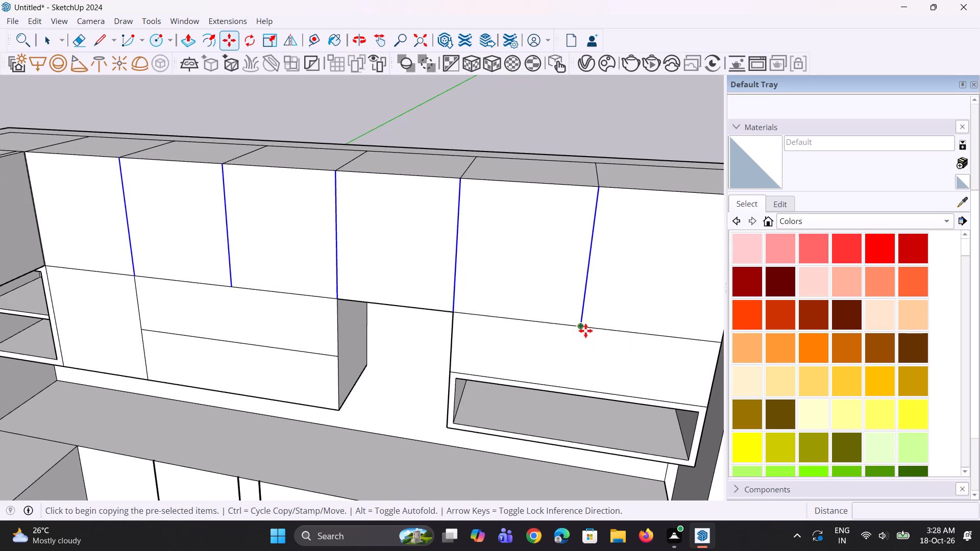
left_click(585, 331)
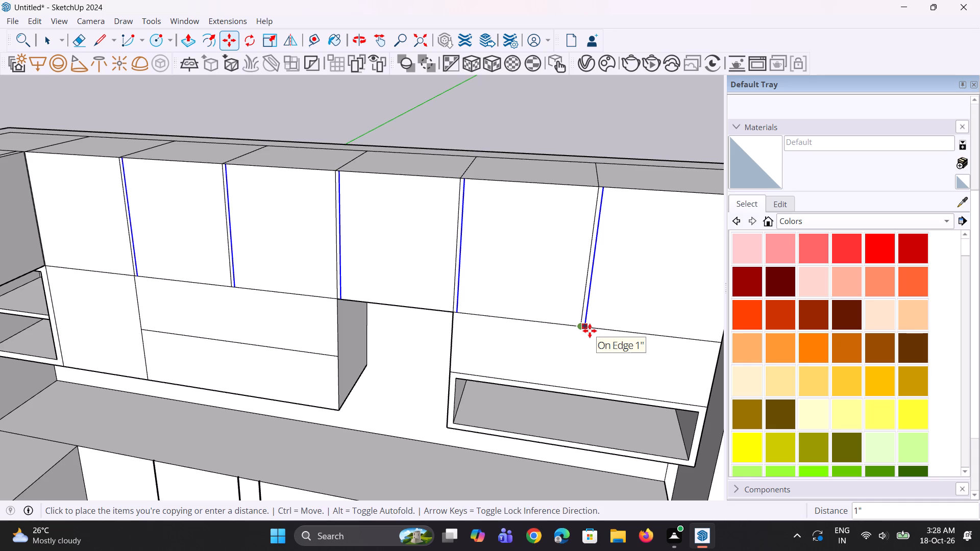
type("0.3\"")
key("Return")
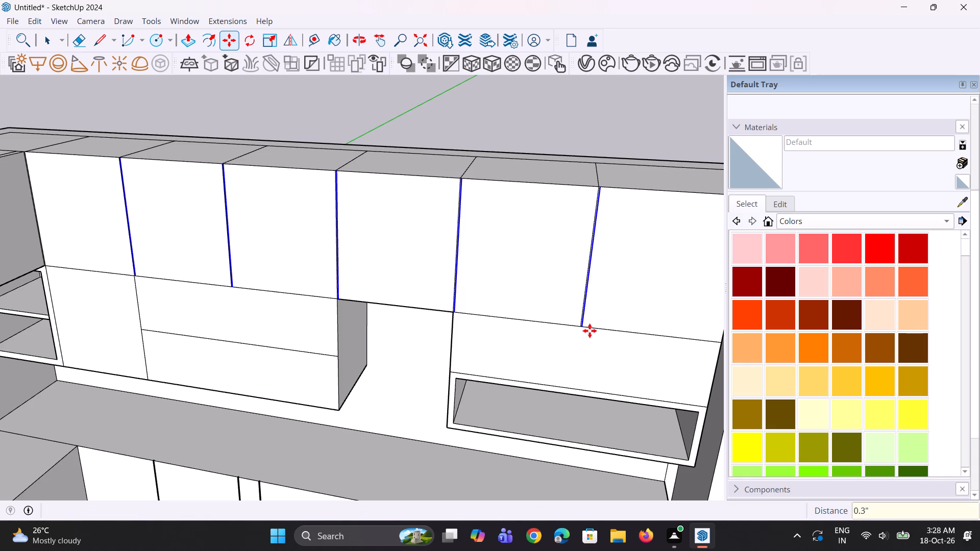
scroll(593, 269, "up", 4)
scroll(582, 170, "up", 2)
key("space")
Copy the vertical dividing line between the lower corner-side panel and the two stacked fronts 0.3" sideways.
scroll(335, 259, "down", 4)
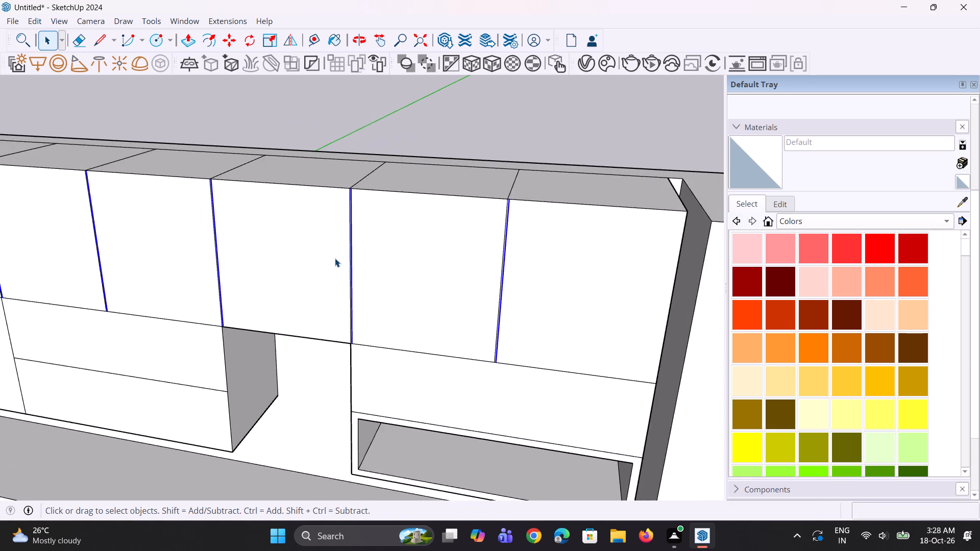
scroll(335, 258, "down", 5)
middle_click_drag(274, 266, 279, 284)
scroll(206, 295, "down", 3)
scroll(149, 325, "up", 3)
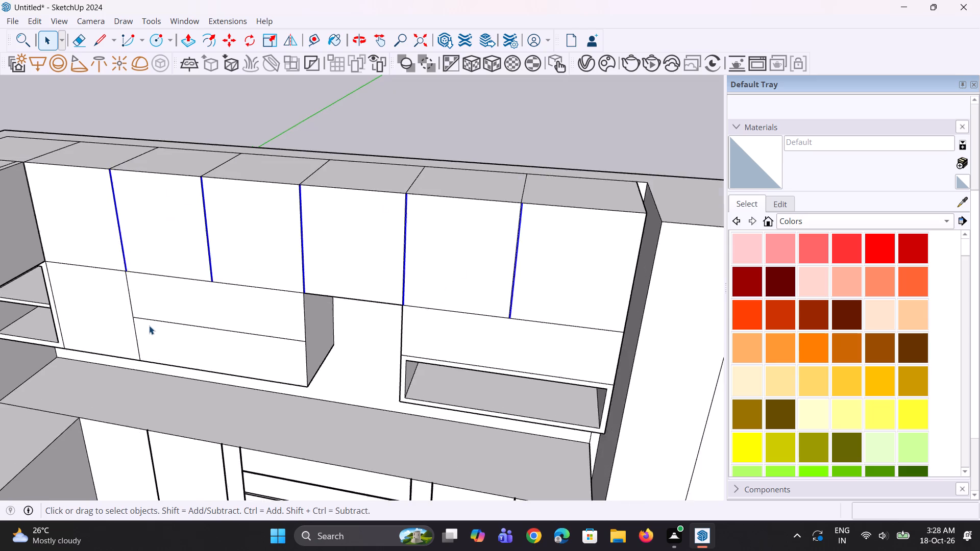
scroll(149, 325, "up", 3)
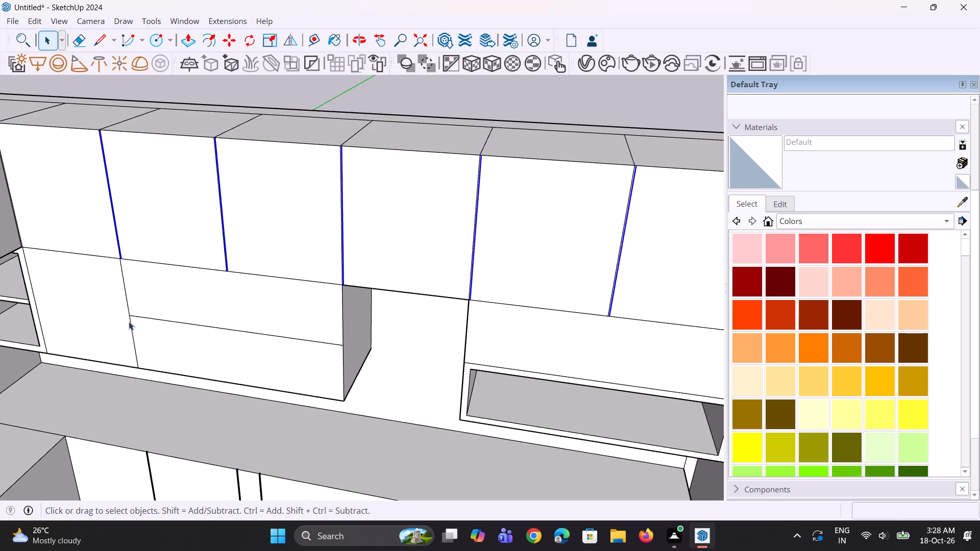
scroll(71, 310, "up", 2)
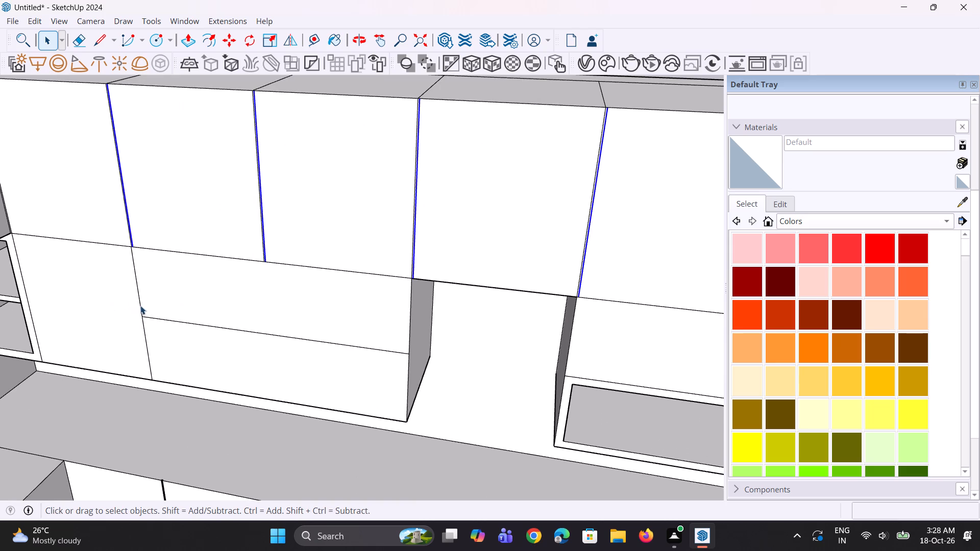
left_click(141, 307)
left_click(147, 350, "ctrl")
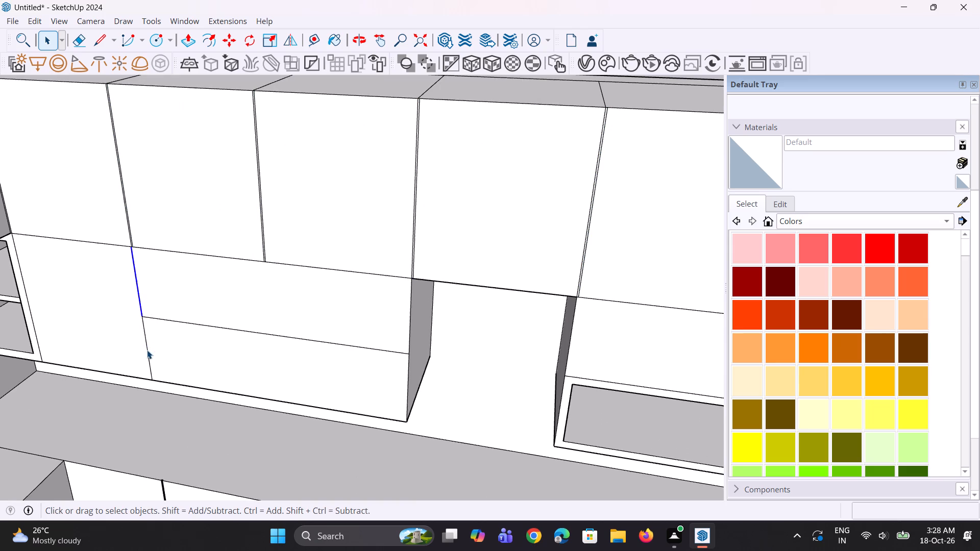
scroll(147, 387, "up", 1)
key("m")
scroll(147, 387, "up", 2)
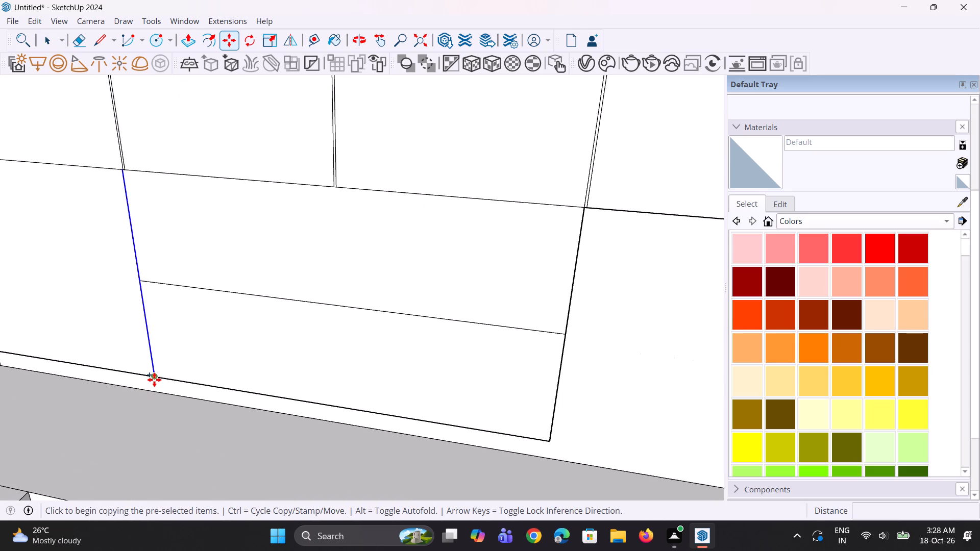
left_click(154, 379)
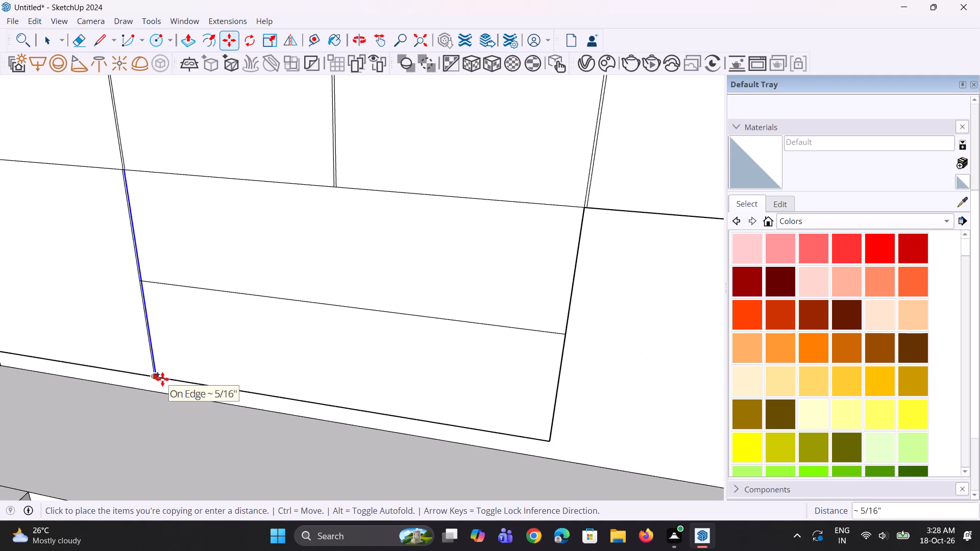
type("0.3\"")
key("Return")
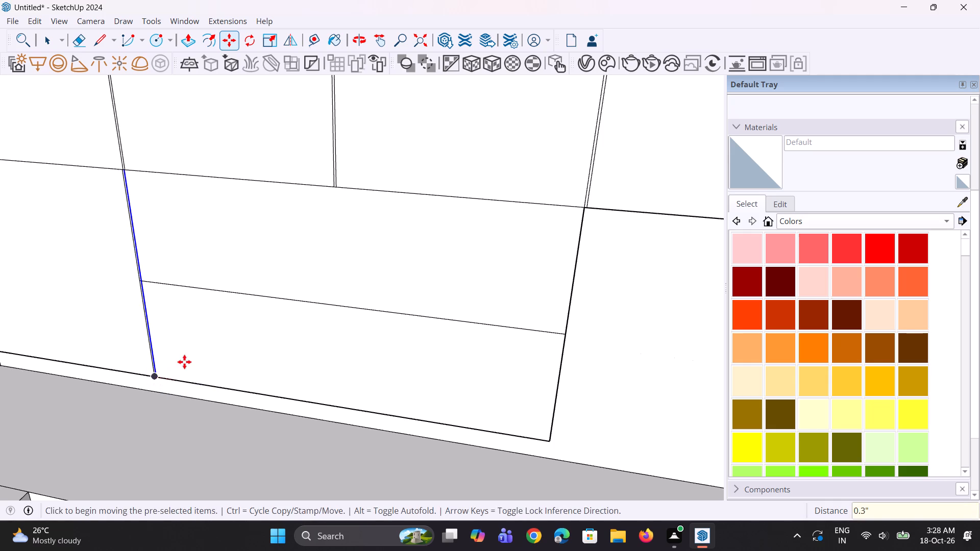
middle_click_drag(234, 363, 292, 365)
key("space")
key("space")
Copy the horizontal dividing line between the two stacked fronts about 5/16" downward to outline their gap.
scroll(253, 371, "down", 4)
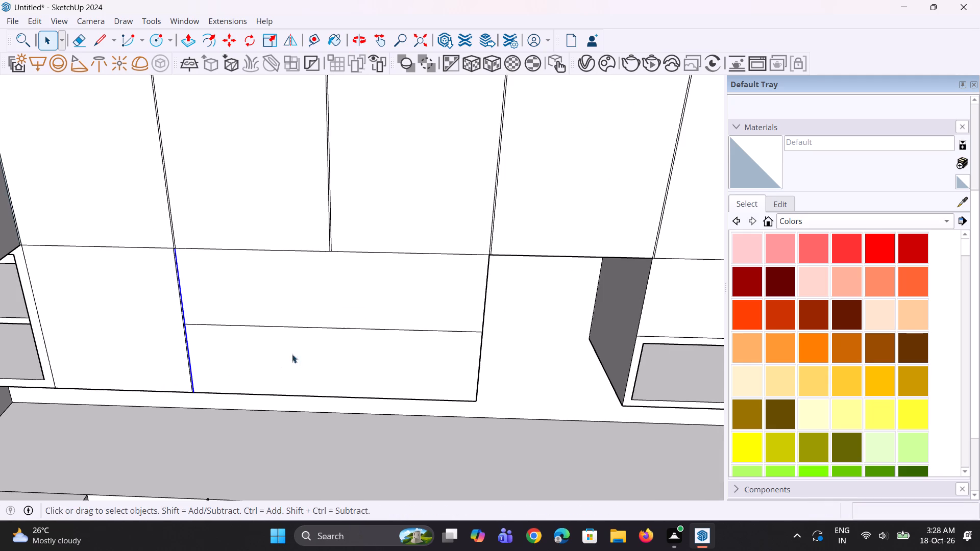
middle_click_drag(304, 349, 278, 336)
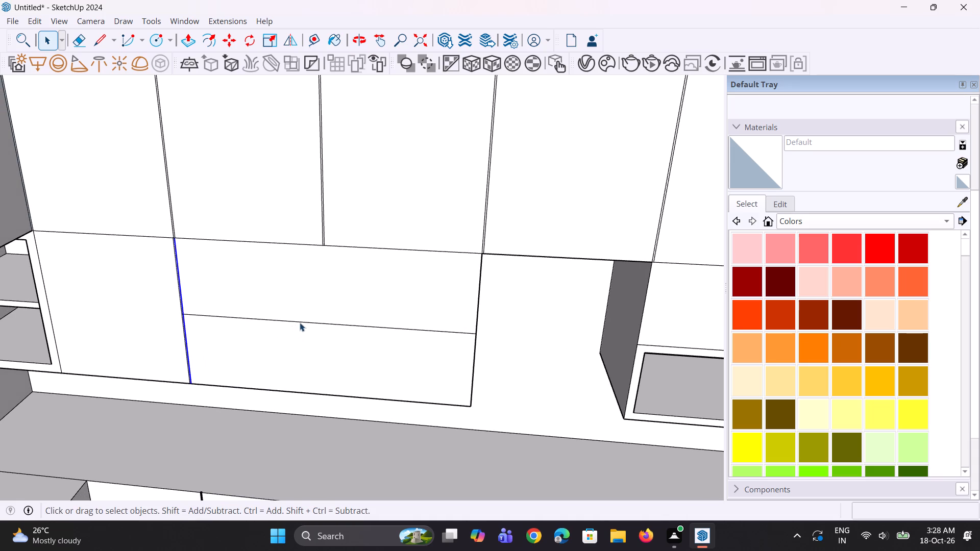
left_click(300, 322)
scroll(329, 341, "up", 2)
key("m")
scroll(490, 335, "up", 1)
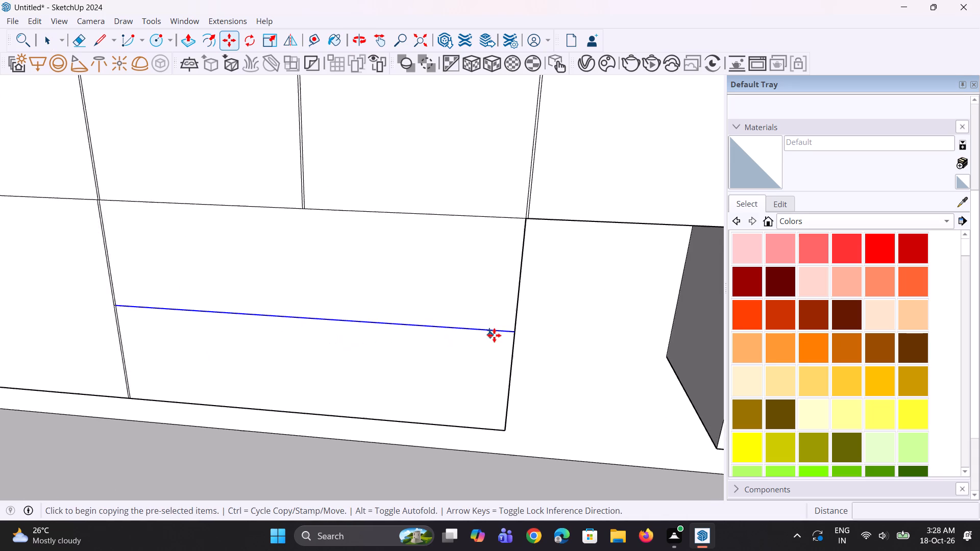
scroll(494, 335, "up", 1)
left_click(514, 334)
left_click(515, 339)
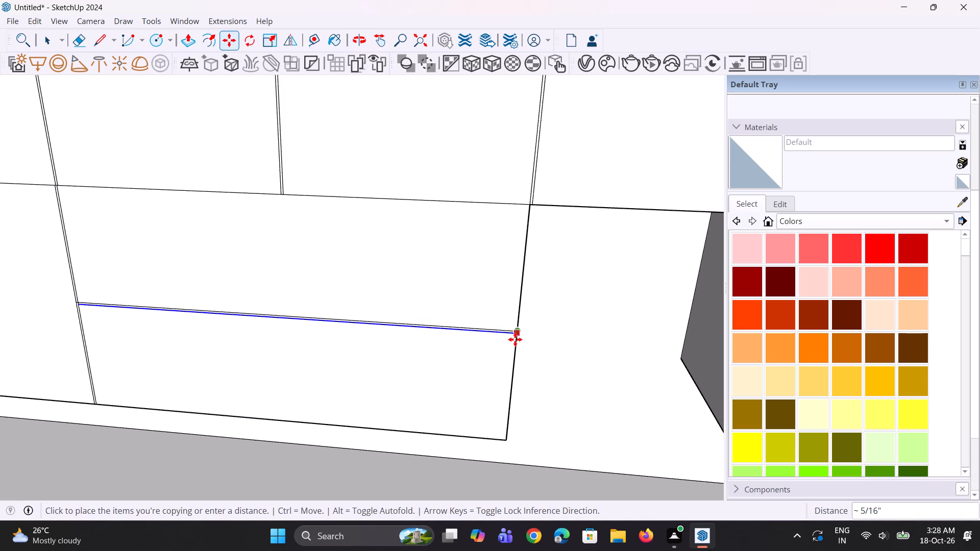
scroll(415, 386, "down", 4)
key("space")
Push the vertical gap strip beside the tall upper door nearest the corner 0.3" inward.
middle_click_drag(414, 386, 390, 385)
scroll(387, 385, "up", 1)
scroll(385, 384, "down", 8)
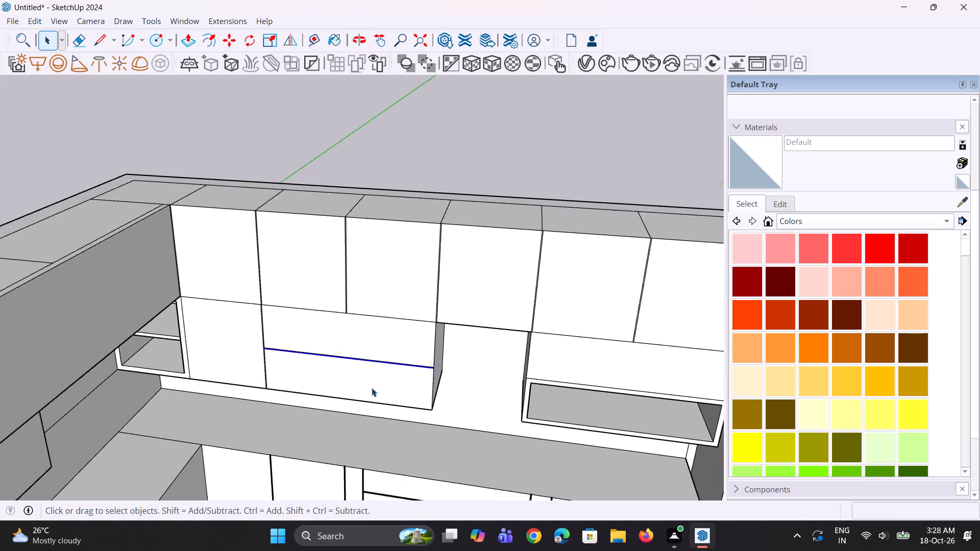
scroll(372, 388, "down", 2)
middle_click_drag(313, 385, 259, 377)
scroll(313, 385, "up", 1)
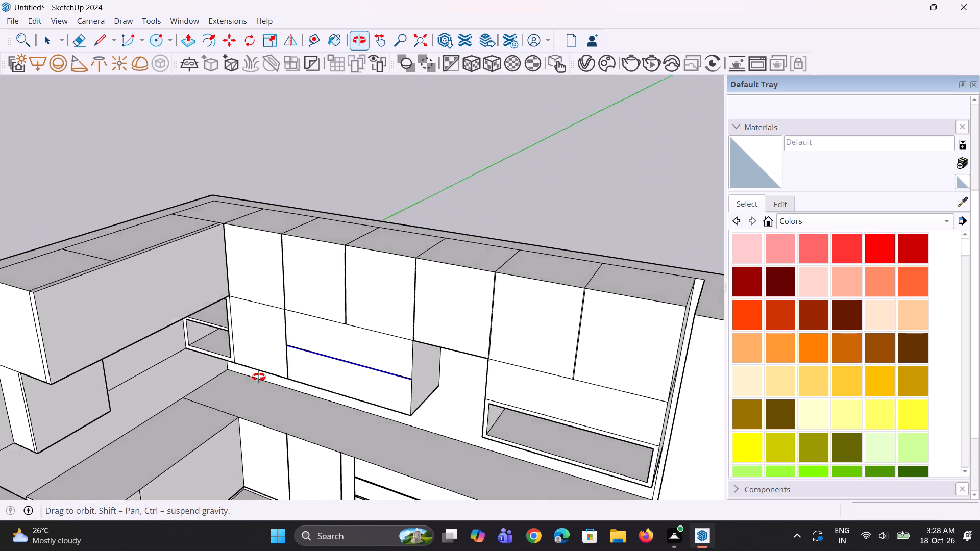
middle_click_drag(259, 377, 298, 359)
scroll(272, 234, "up", 7)
key("p")
middle_click_drag(305, 259, 310, 292)
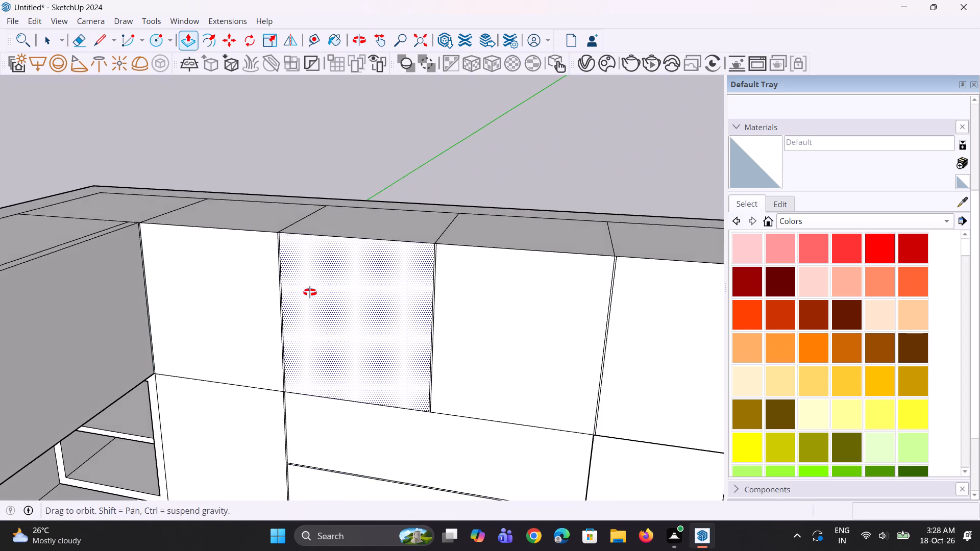
middle_click_drag(310, 292, 311, 300)
scroll(283, 259, "up", 10)
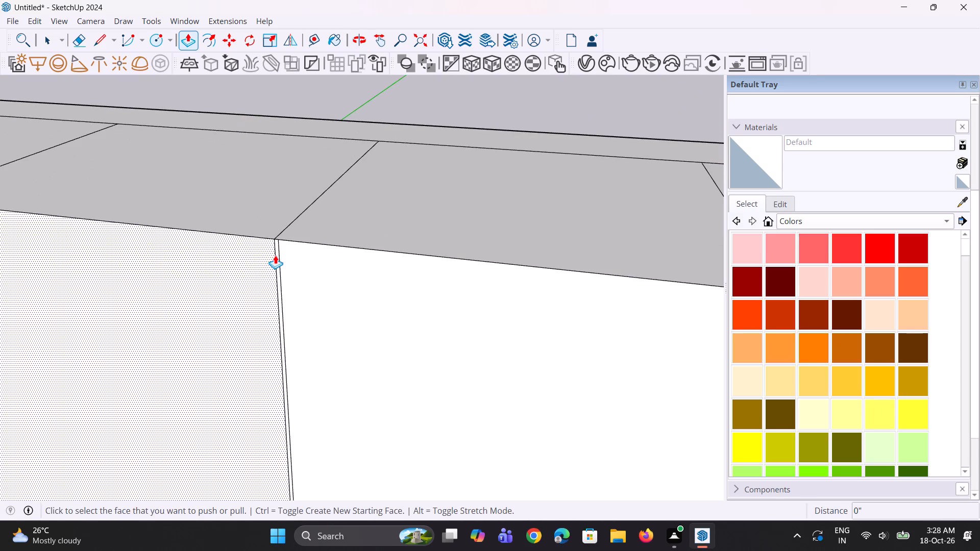
left_click(277, 259)
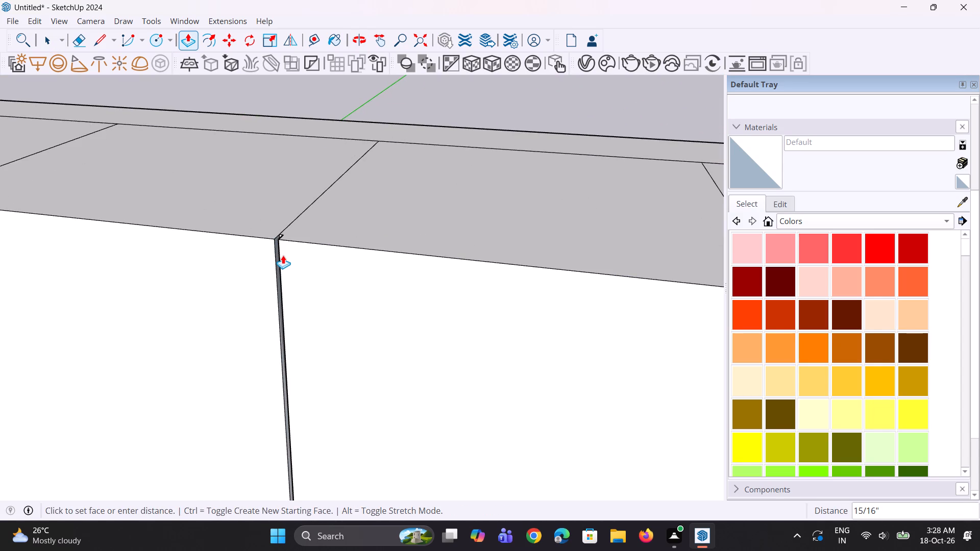
type("0.3\"")
key("Return")
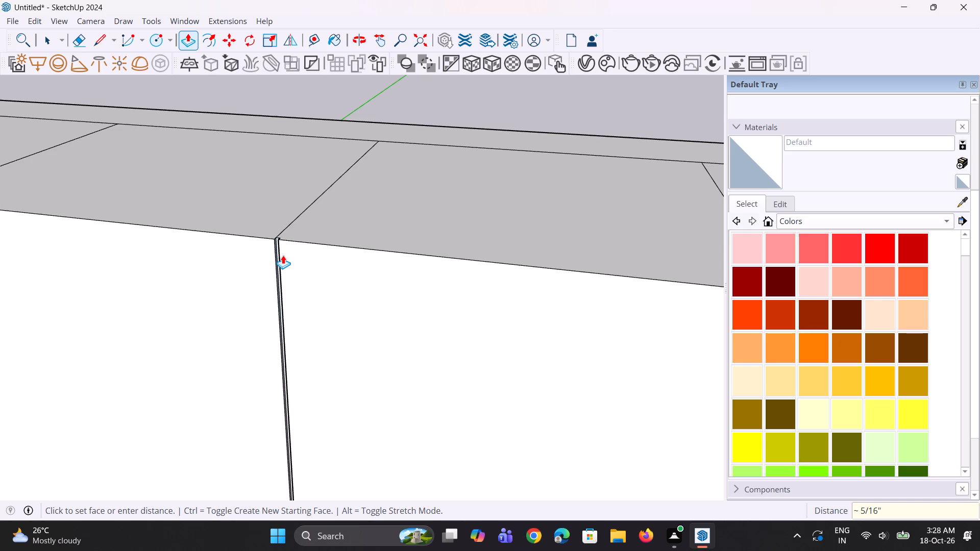
Repeat the 0.3" push on the remaining four vertical gaps between the tall upper doors.
scroll(240, 279, "down", 9)
scroll(452, 310, "up", 5)
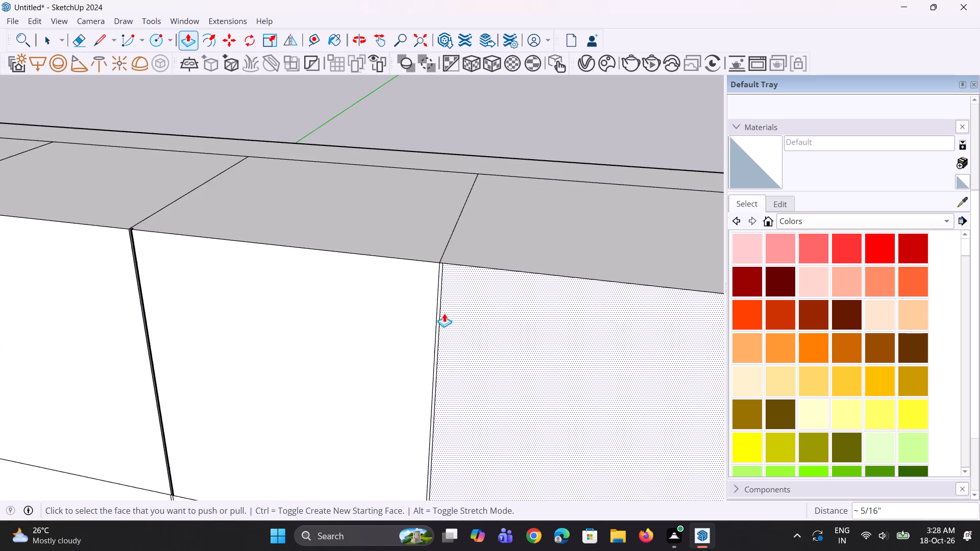
double_click(439, 305)
scroll(321, 311, "down", 10)
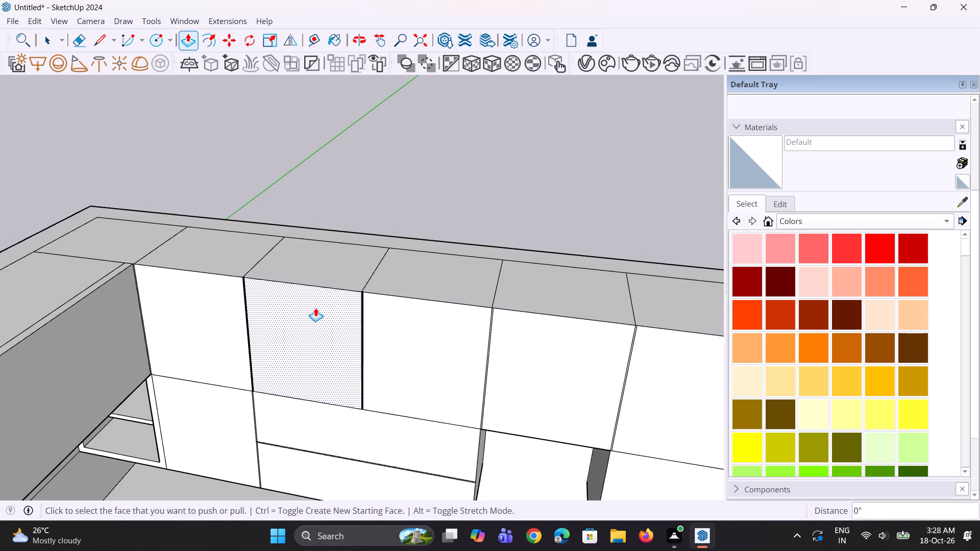
scroll(501, 349, "up", 10)
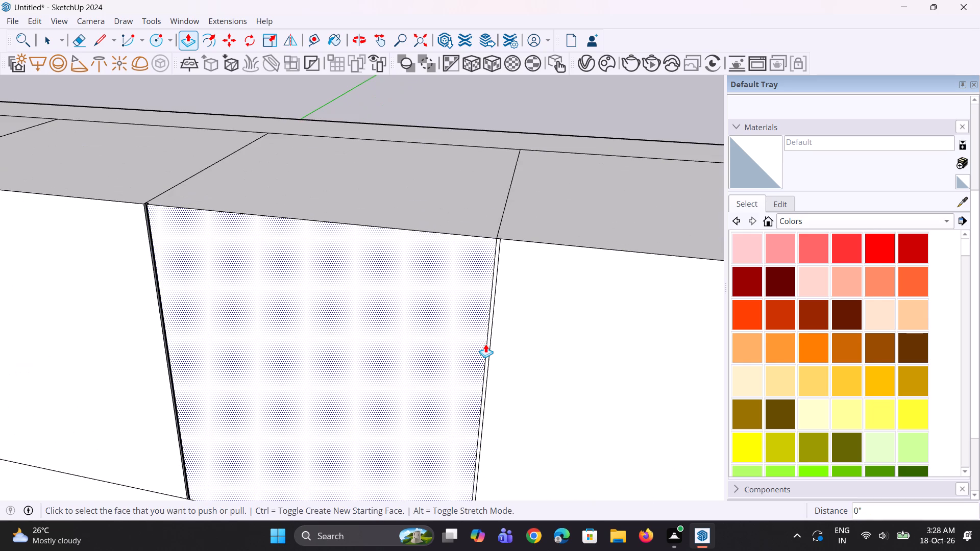
double_click(488, 347)
scroll(244, 335, "down", 2)
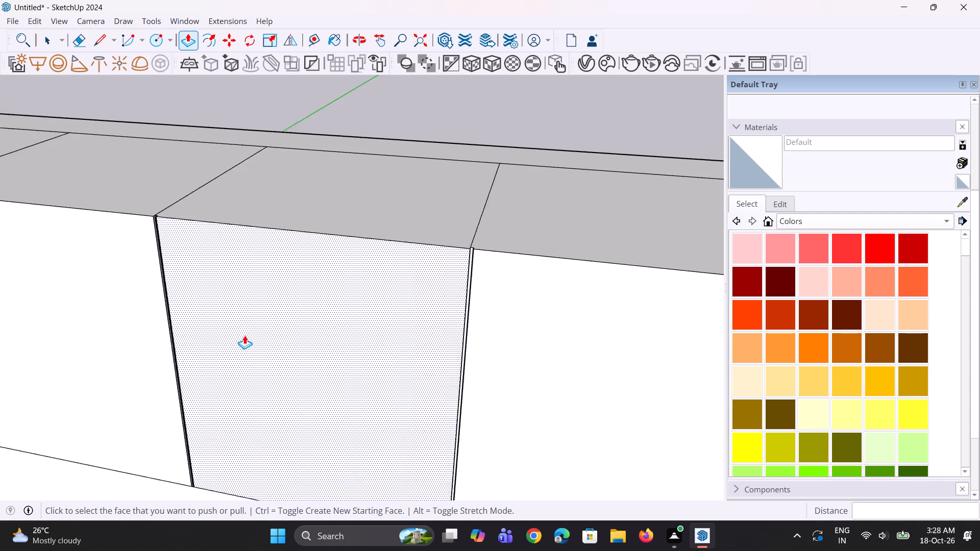
scroll(244, 335, "down", 8)
scroll(401, 370, "up", 3)
scroll(497, 371, "up", 6)
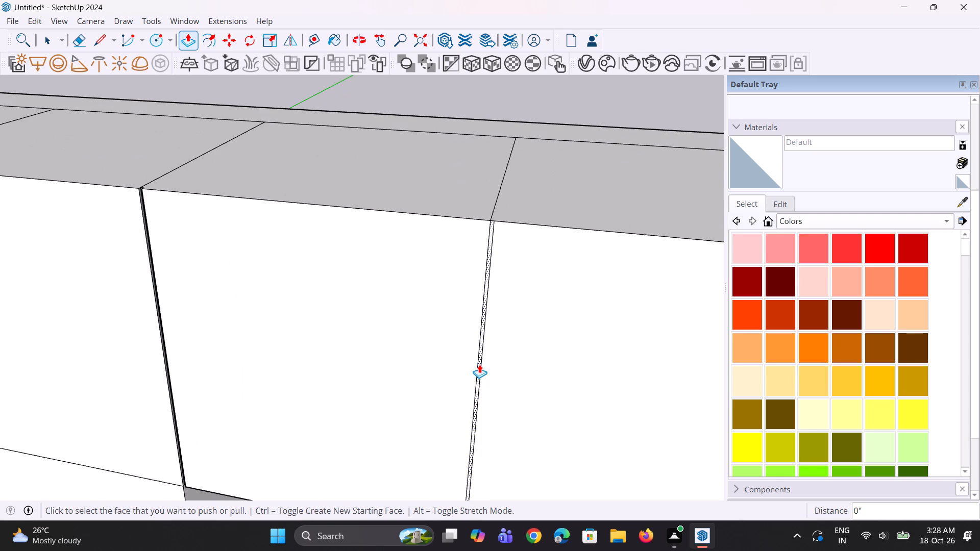
double_click(478, 363)
scroll(379, 353, "down", 9)
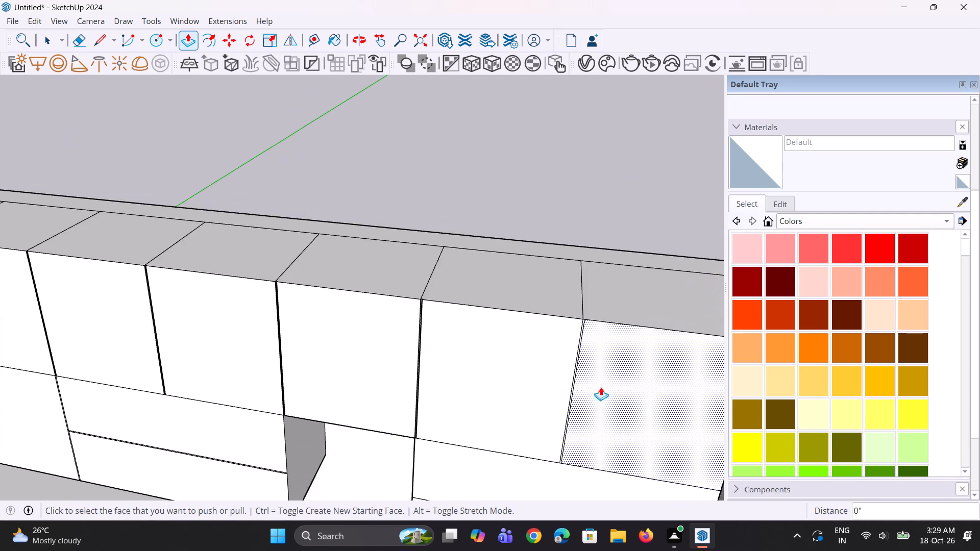
scroll(597, 388, "up", 7)
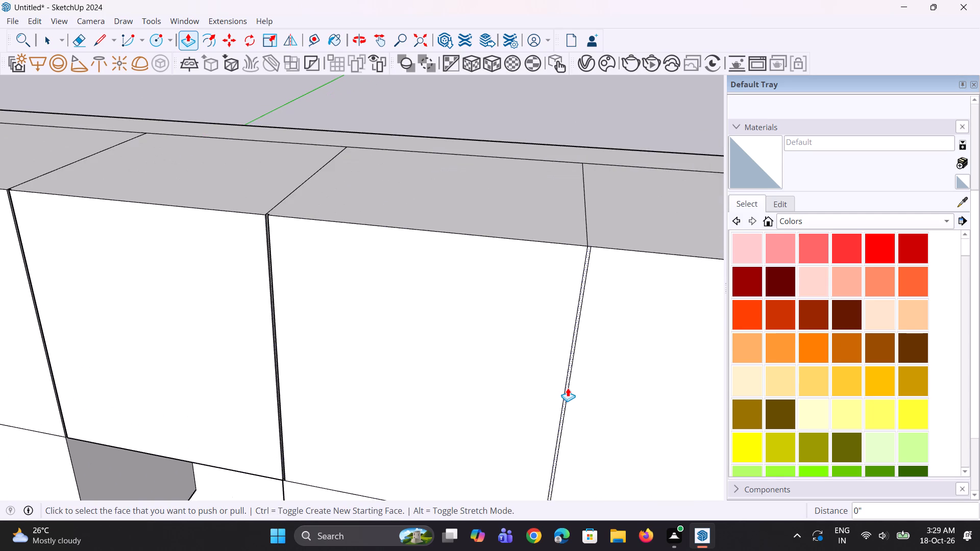
double_click(568, 388)
scroll(478, 357, "down", 14)
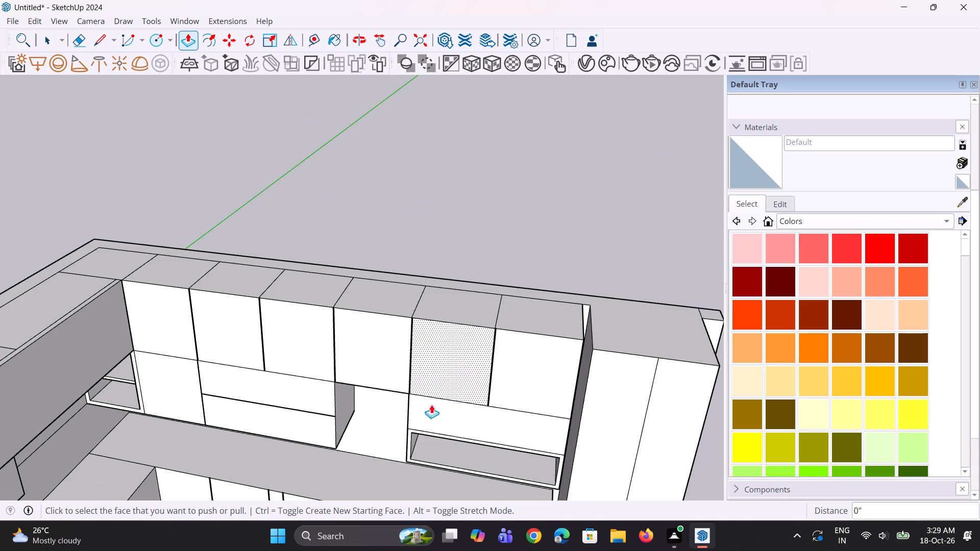
Repeat the 0.3" push on the horizontal gap between the stacked fronts and the vertical gap segment beside the upper front.
scroll(375, 408, "up", 3)
scroll(305, 399, "up", 10)
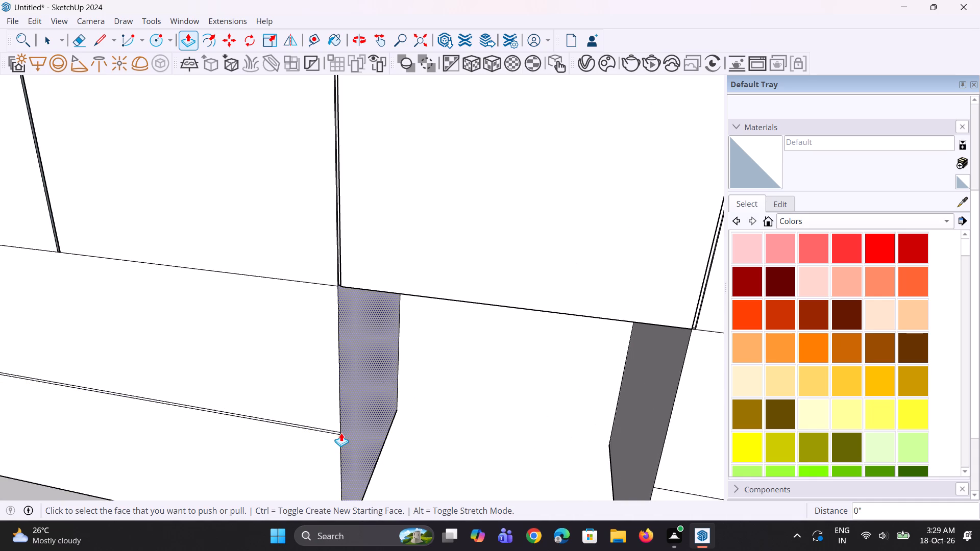
double_click(336, 433)
scroll(445, 399, "down", 10)
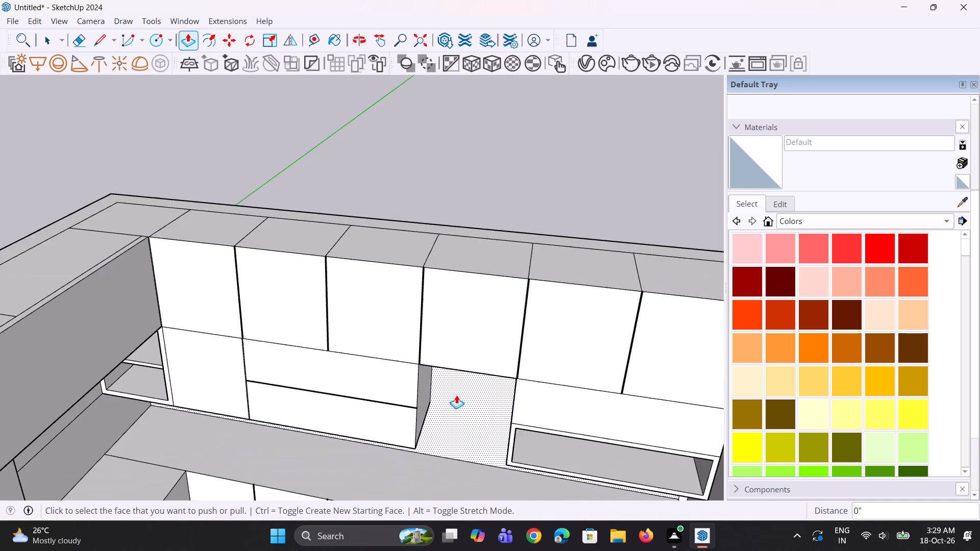
scroll(291, 391, "up", 4)
scroll(227, 337, "up", 11)
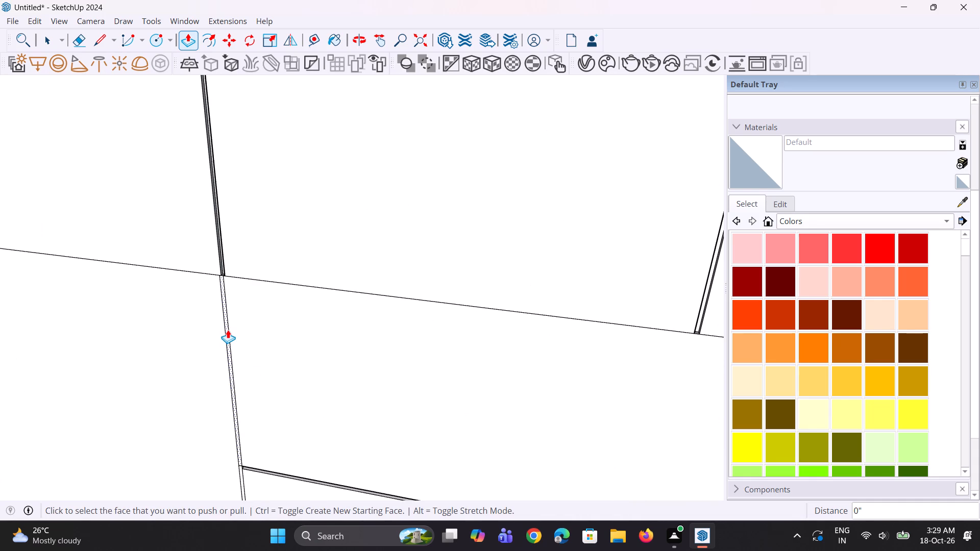
double_click(228, 330)
Copy the horizontal edges beneath the three tall upper doors nearest the corner 0.3" upward to outline their gap.
scroll(228, 330, "down", 10)
middle_click_drag(435, 381, 437, 369)
scroll(435, 381, "up", 1)
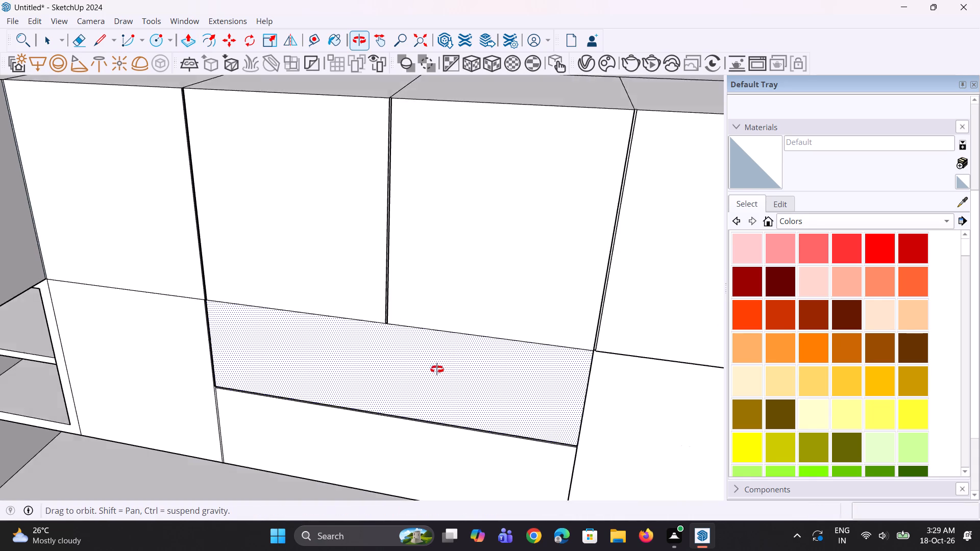
middle_click_drag(437, 369, 441, 329)
key("space")
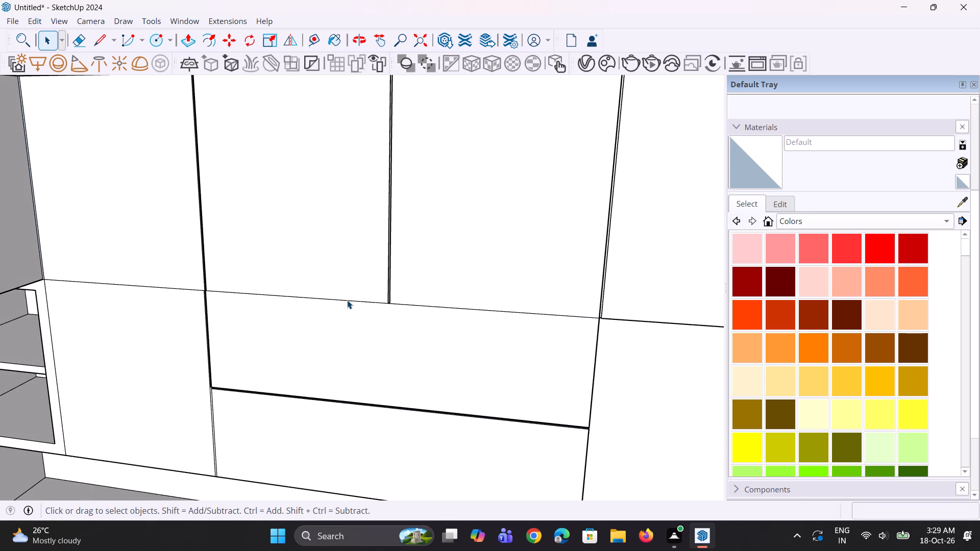
left_click(347, 300)
scroll(233, 289, "up", 2)
left_click(153, 288, "ctrl")
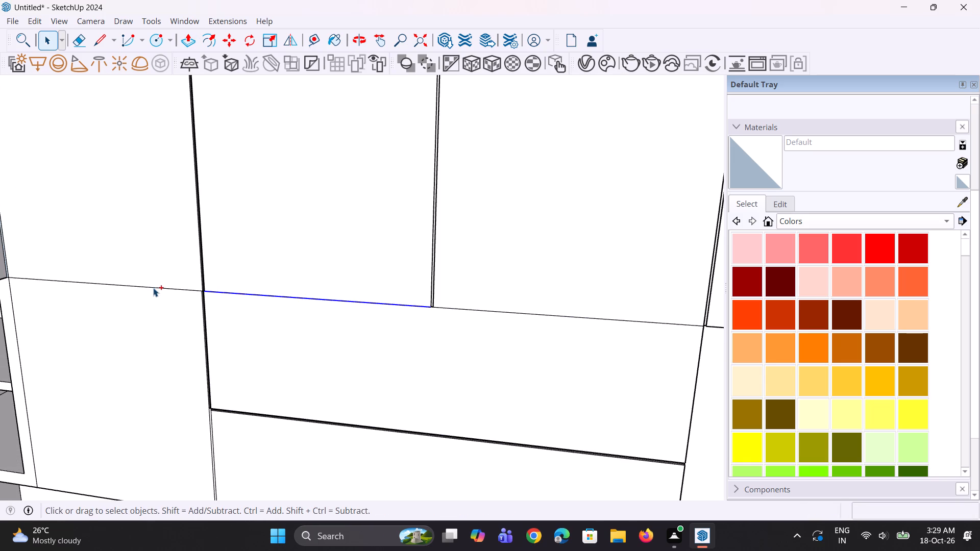
left_click(452, 308, "ctrl")
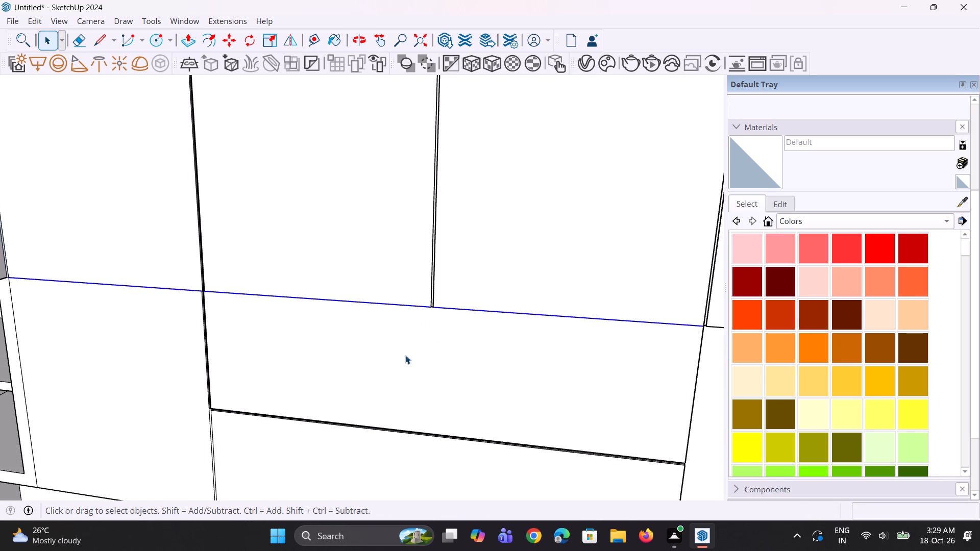
scroll(266, 354, "down", 9)
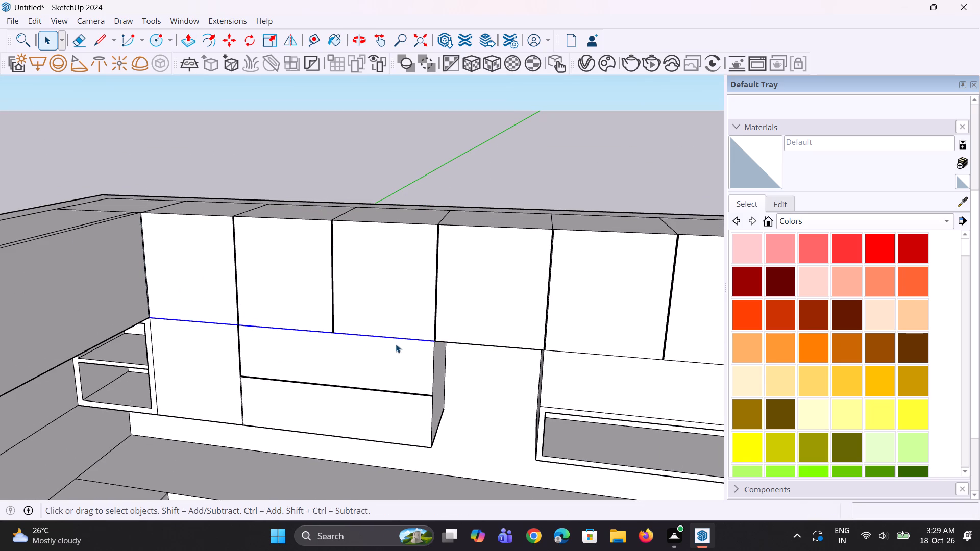
key("m")
scroll(405, 356, "up", 5)
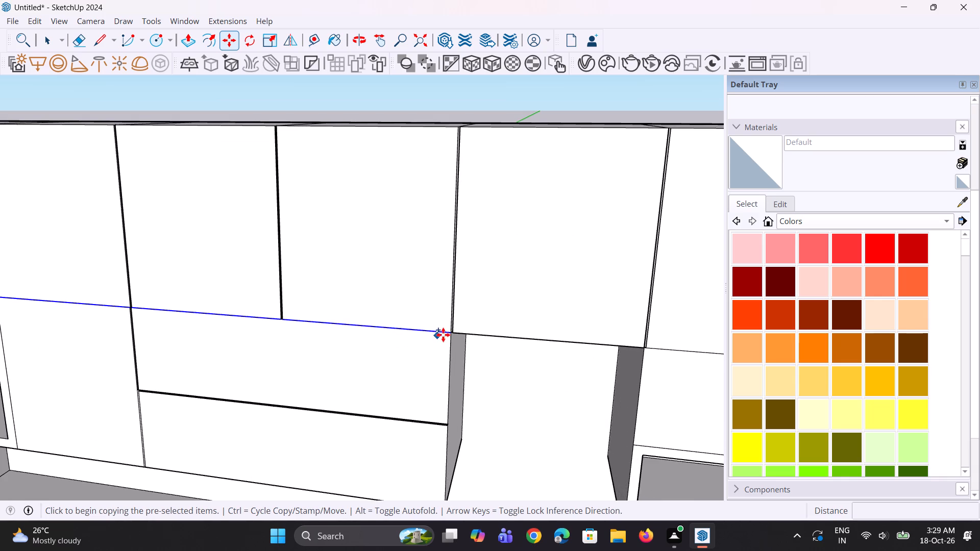
left_click(447, 335)
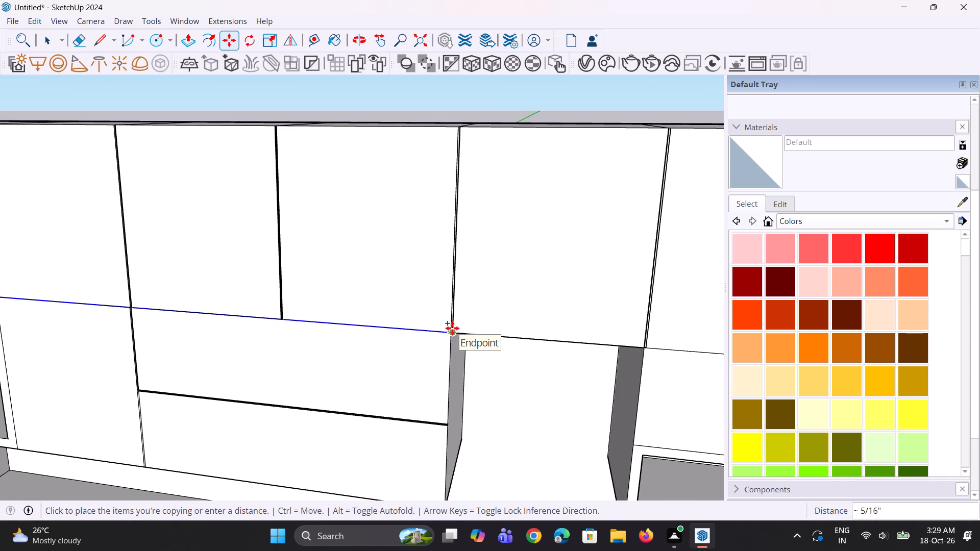
scroll(454, 324, "up", 1)
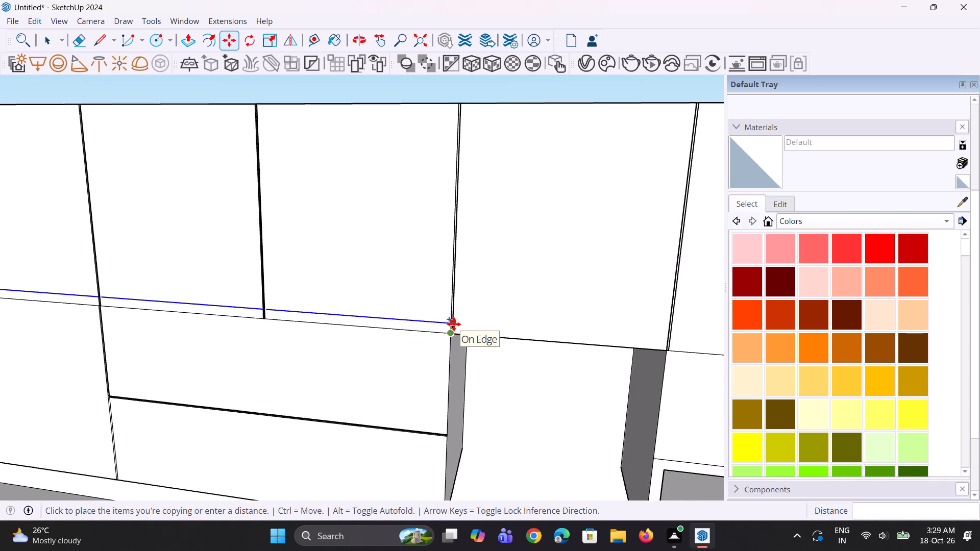
scroll(454, 324, "up", 7)
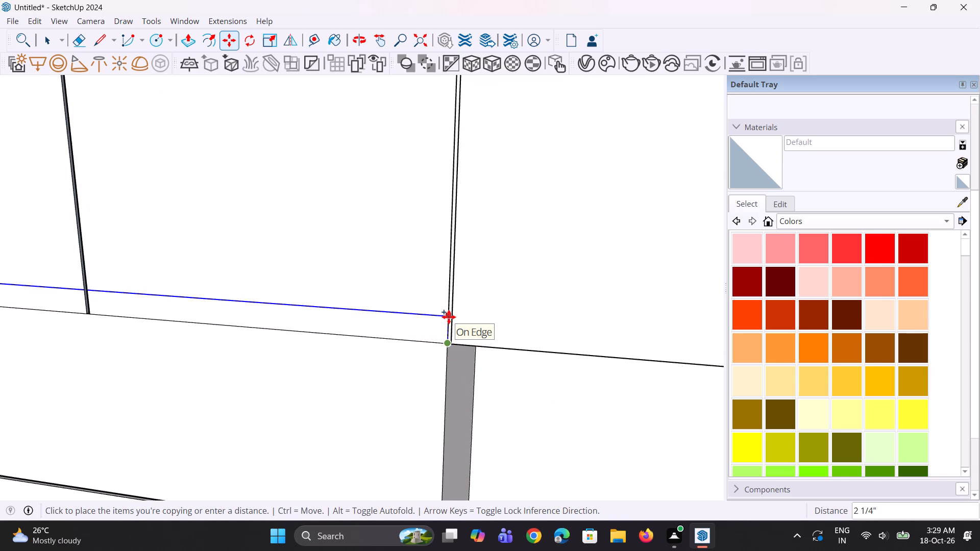
type("0.3\"")
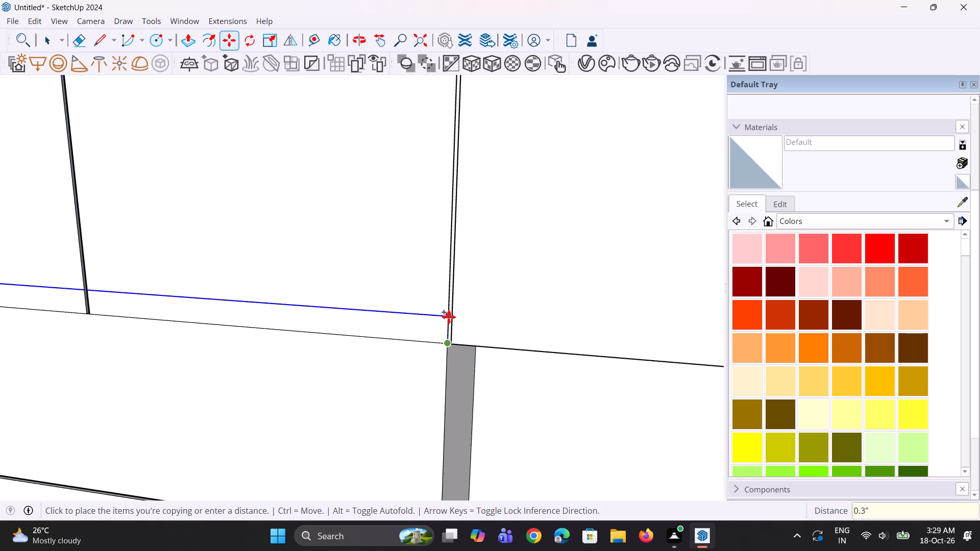
key("Return")
scroll(405, 343, "up", 3)
key("space")
key("space")
Repeat the 0.3" inward push on the two horizontal gap strips between the tall upper doors and the stacked fronts.
scroll(467, 352, "up", 2)
key("p")
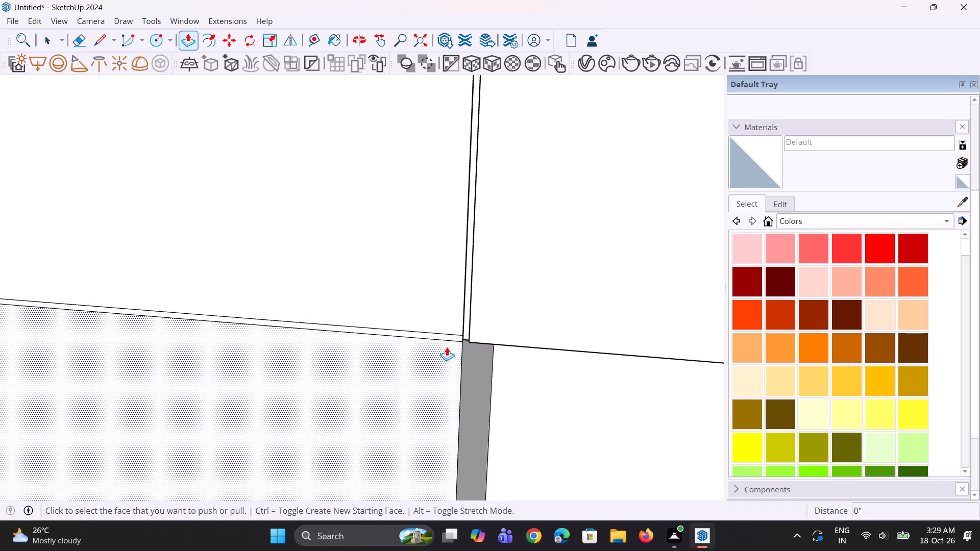
double_click(450, 337)
scroll(460, 343, "down", 7)
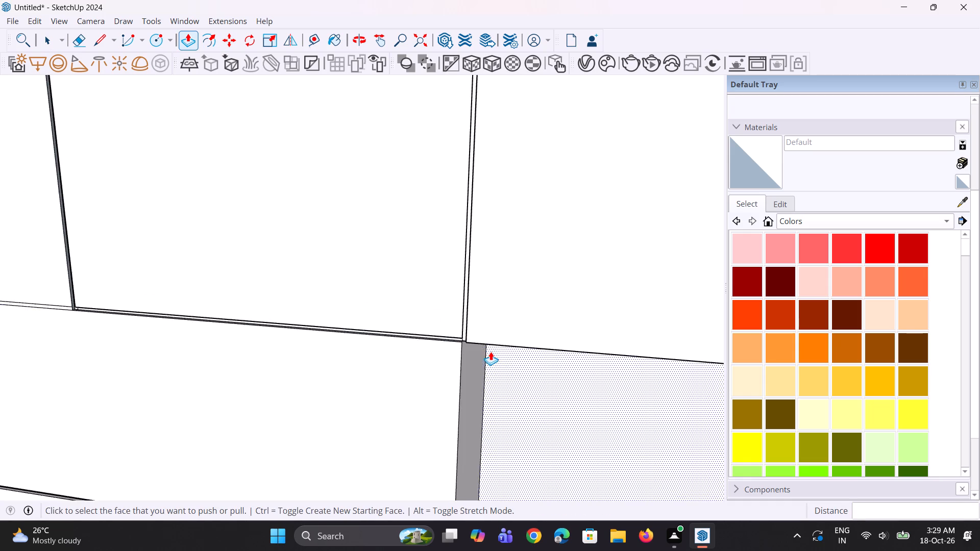
scroll(491, 352, "down", 5)
scroll(248, 331, "up", 11)
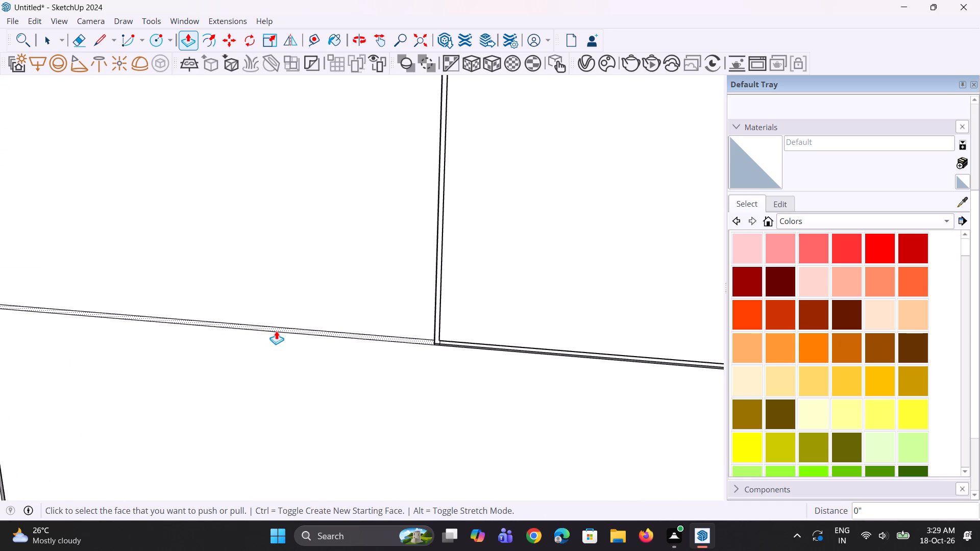
double_click(276, 331)
scroll(389, 375, "down", 14)
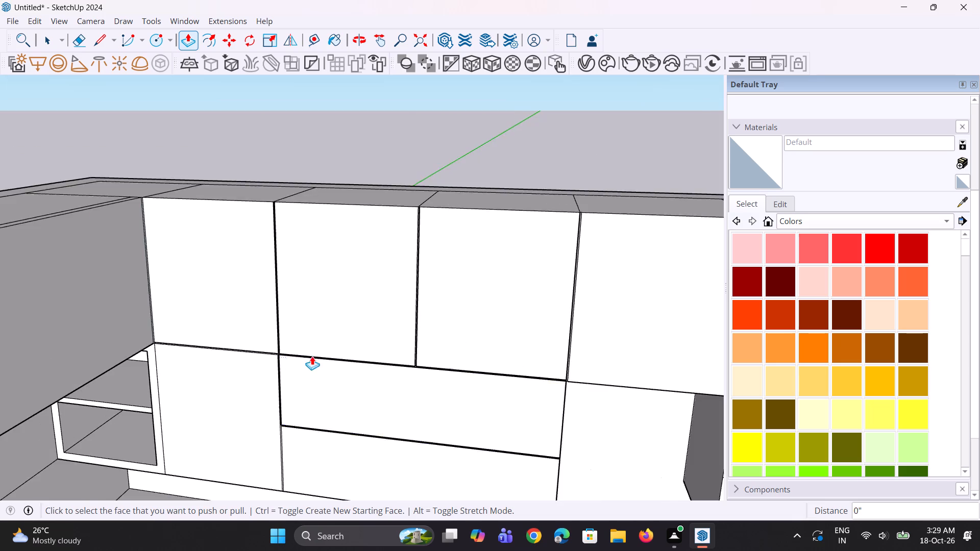
Draw the missing edge segment, about 1/8" long, that closes the horizontal gap outline beneath the upper door nearest the corner.
scroll(241, 347, "up", 13)
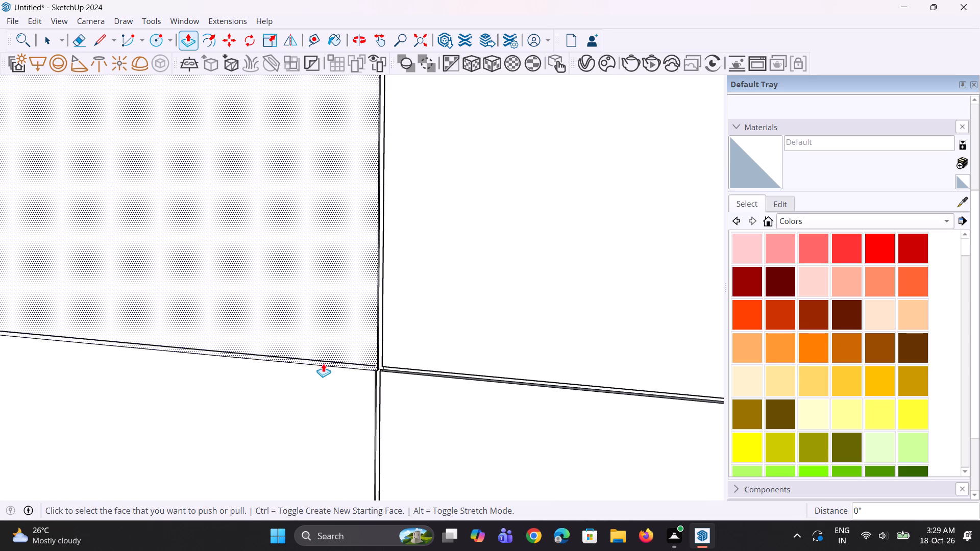
scroll(355, 366, "up", 1)
middle_click_drag(355, 366, 378, 370)
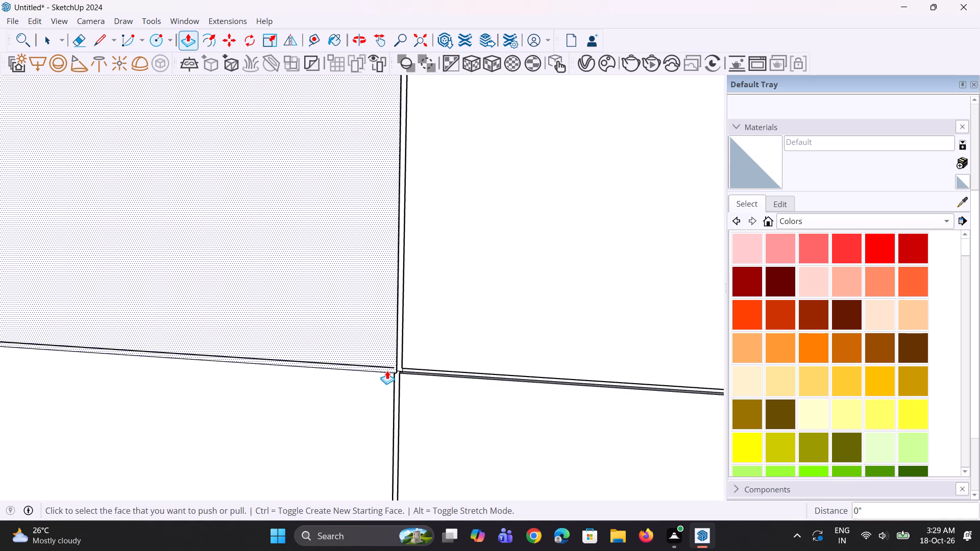
scroll(387, 370, "down", 10)
scroll(286, 369, "up", 4)
scroll(204, 359, "up", 7)
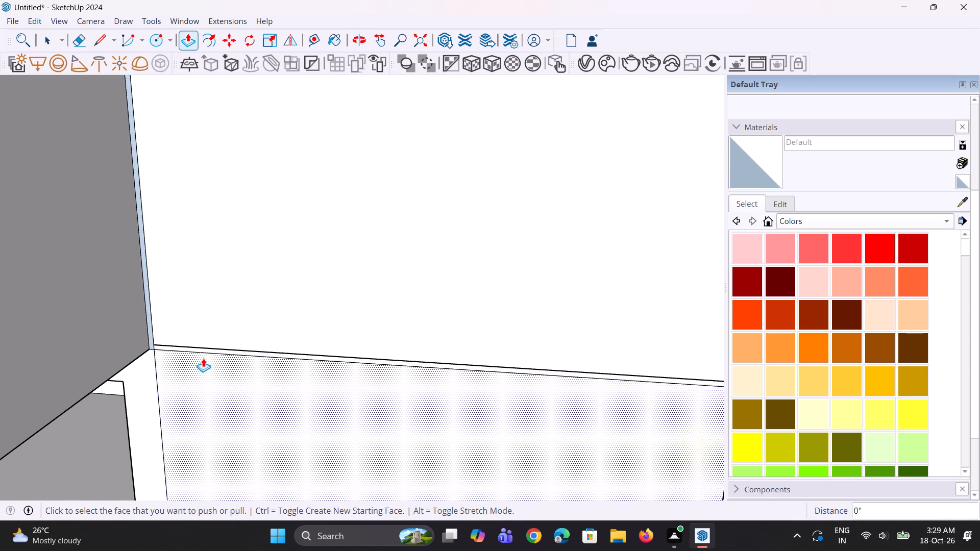
scroll(203, 358, "down", 4)
key("space")
scroll(574, 379, "up", 3)
key("space")
scroll(540, 378, "up", 3)
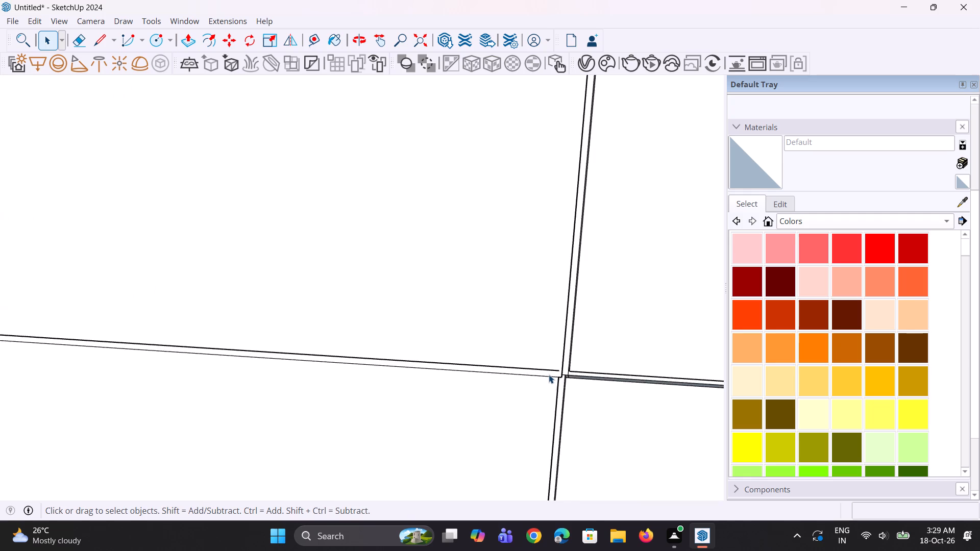
scroll(549, 374, "up", 12)
key("l")
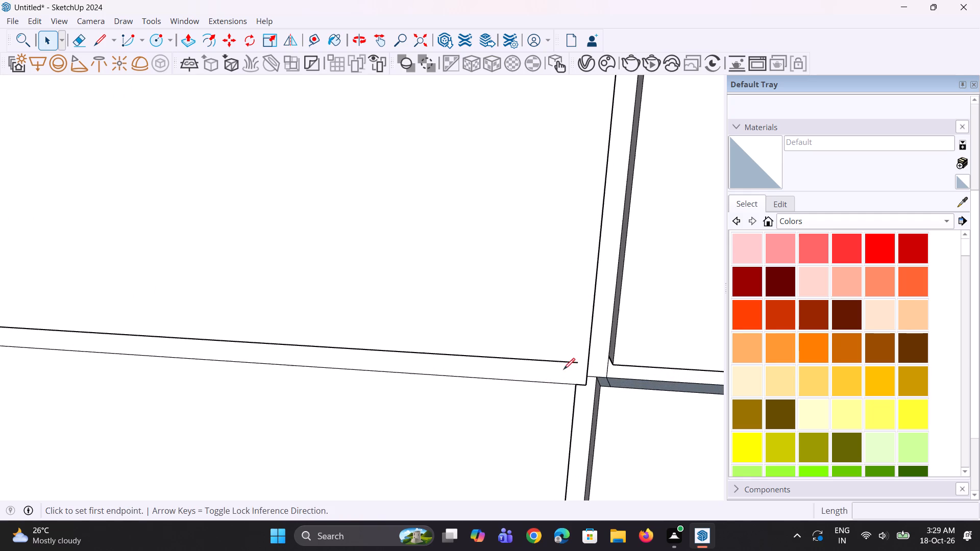
scroll(563, 369, "up", 3)
left_click(581, 360)
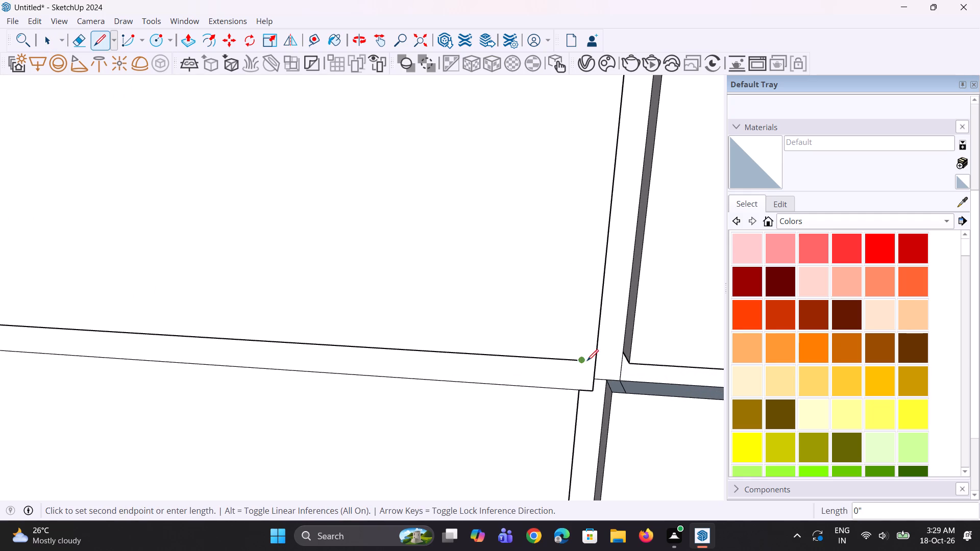
left_click(596, 363)
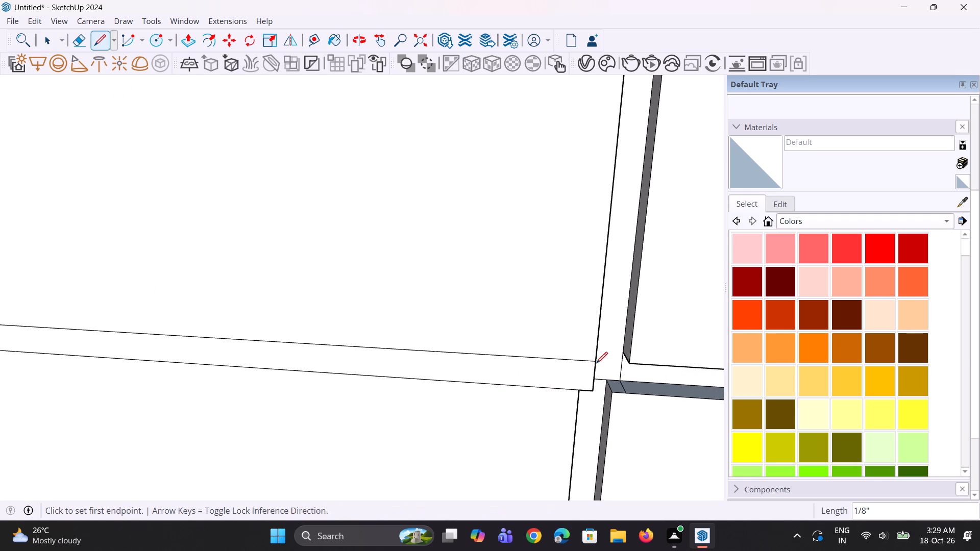
Repeat the 0.3" inward push on the horizontal gap strip beneath the tall upper door nearest the corner.
key("space")
key("p")
double_click(534, 383)
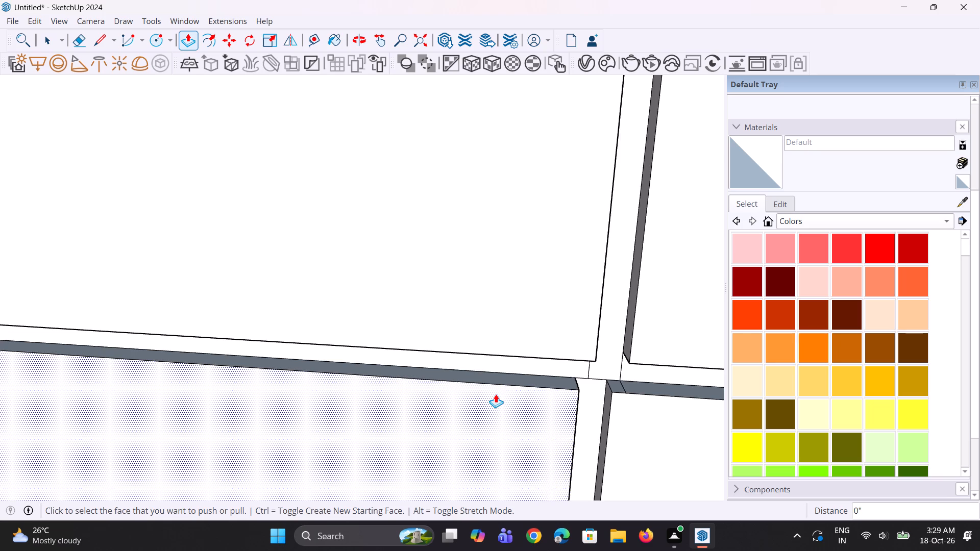
Erase the leftover edges where the horizontal gap crosses the vertical gap beside the upper door nearest the corner.
scroll(487, 397, "down", 9)
middle_click_drag(518, 400, 505, 382)
scroll(505, 380, "up", 1)
scroll(508, 376, "down", 10)
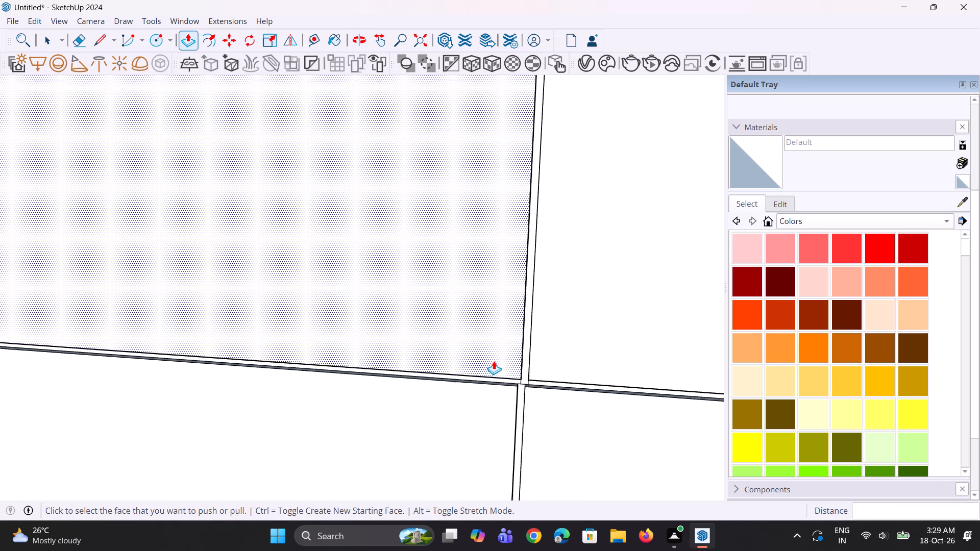
scroll(494, 361, "down", 2)
scroll(530, 371, "up", 20)
scroll(530, 371, "up", 3)
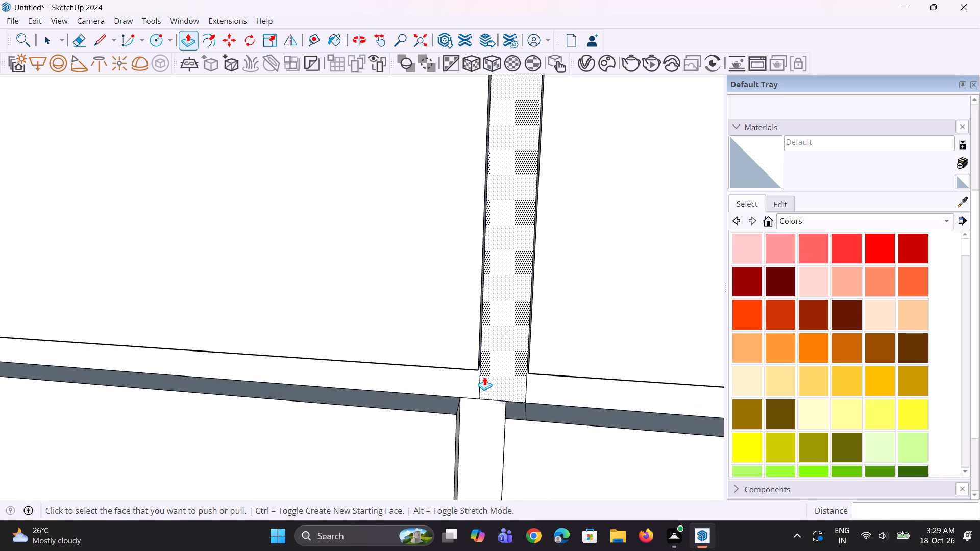
scroll(484, 377, "up", 2)
key("e")
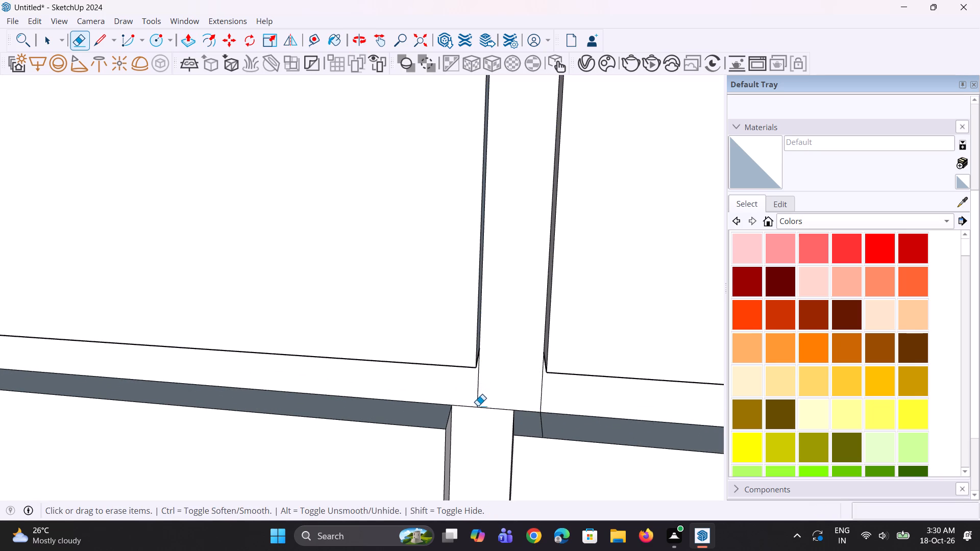
left_click(478, 406)
left_click(505, 409)
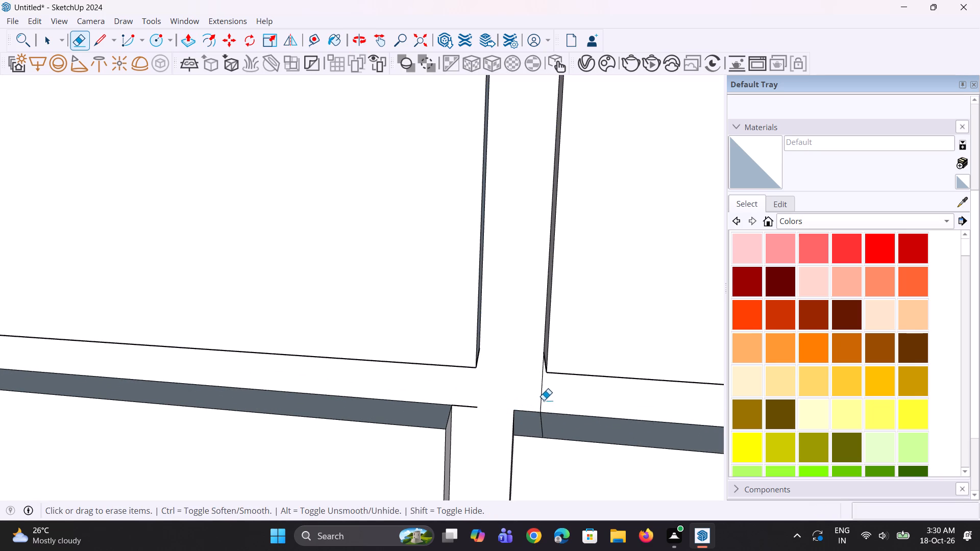
left_click(543, 399)
left_click(476, 410)
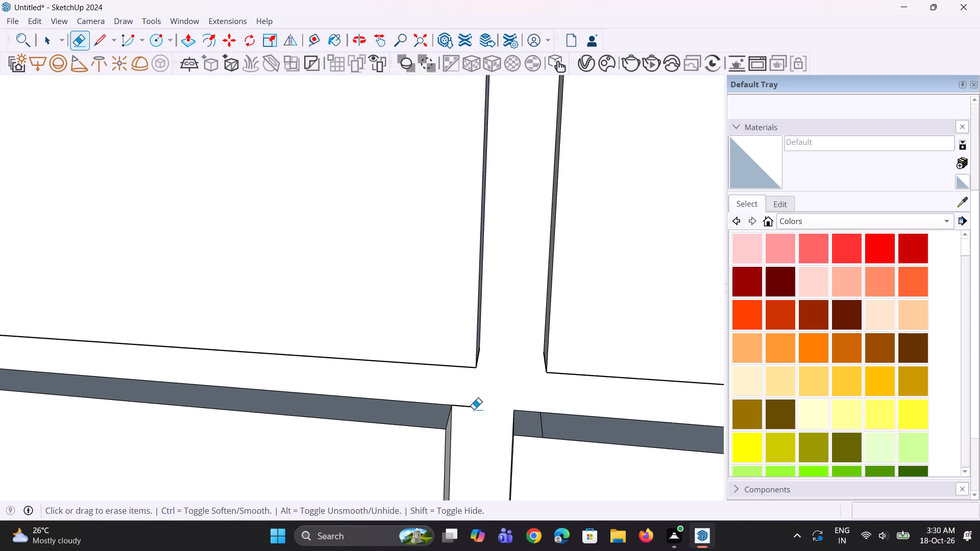
left_click(469, 409)
left_click(472, 409)
left_click(472, 409)
scroll(420, 445, "down", 6)
scroll(459, 440, "up", 5)
left_click_drag(496, 434, 486, 438)
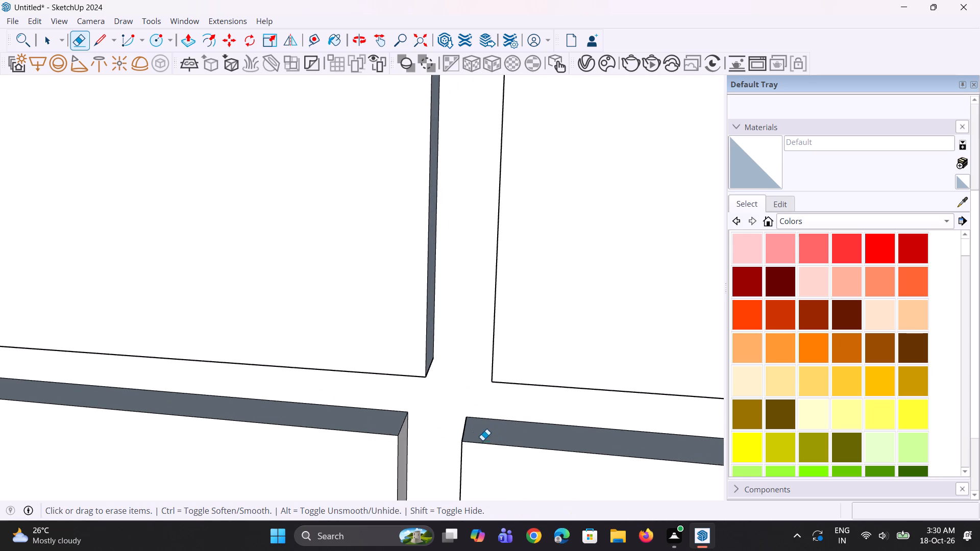
Erase the two leftover vertical edges crossing the horizontal gap between the two tall upper doors above the stacked fronts.
scroll(435, 437, "down", 5)
scroll(403, 427, "down", 17)
scroll(365, 407, "down", 5)
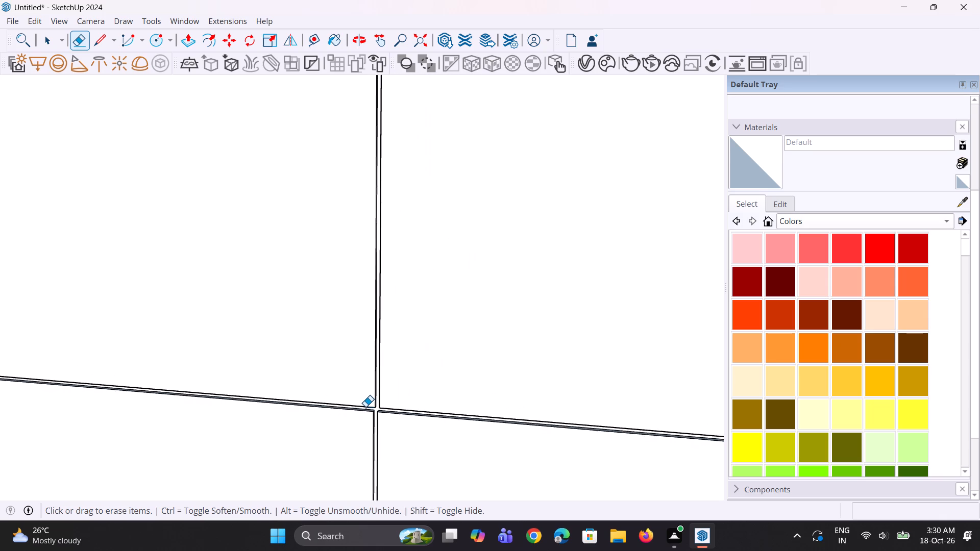
scroll(365, 407, "down", 13)
scroll(526, 464, "up", 10)
scroll(535, 356, "up", 3)
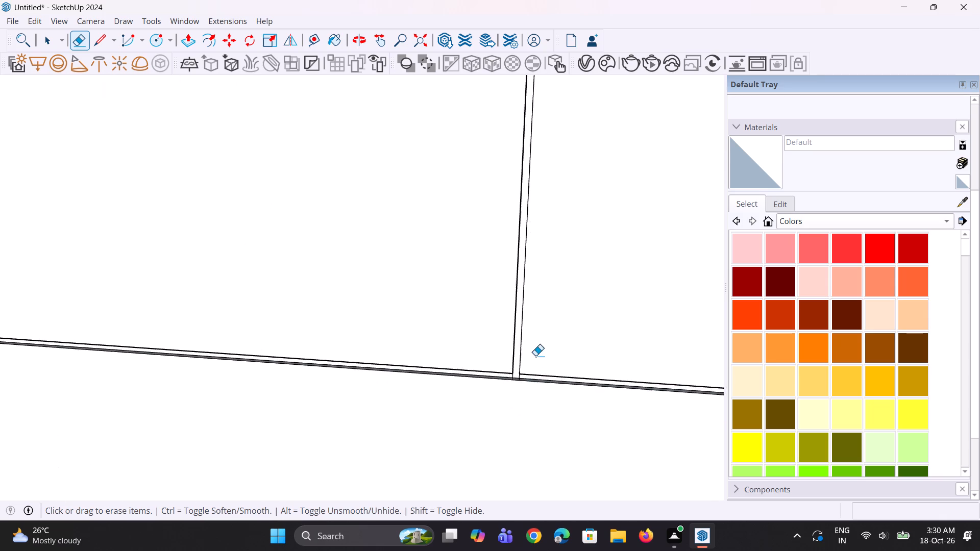
scroll(535, 356, "up", 6)
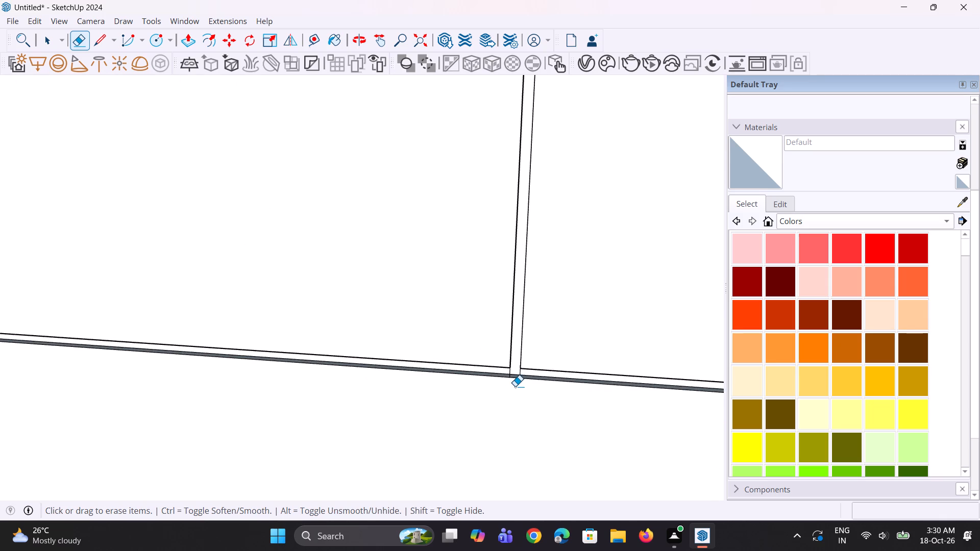
scroll(481, 385, "up", 13)
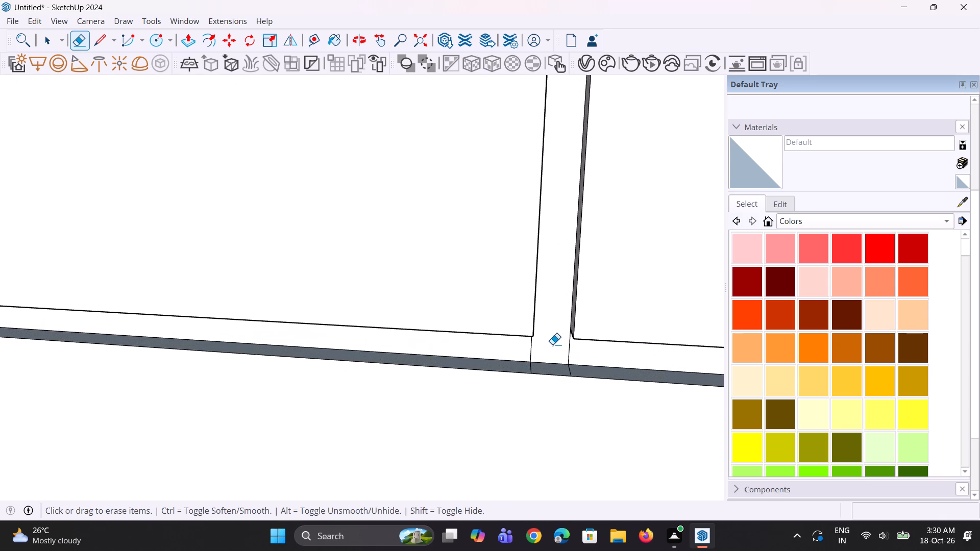
left_click(532, 352)
left_click(572, 351)
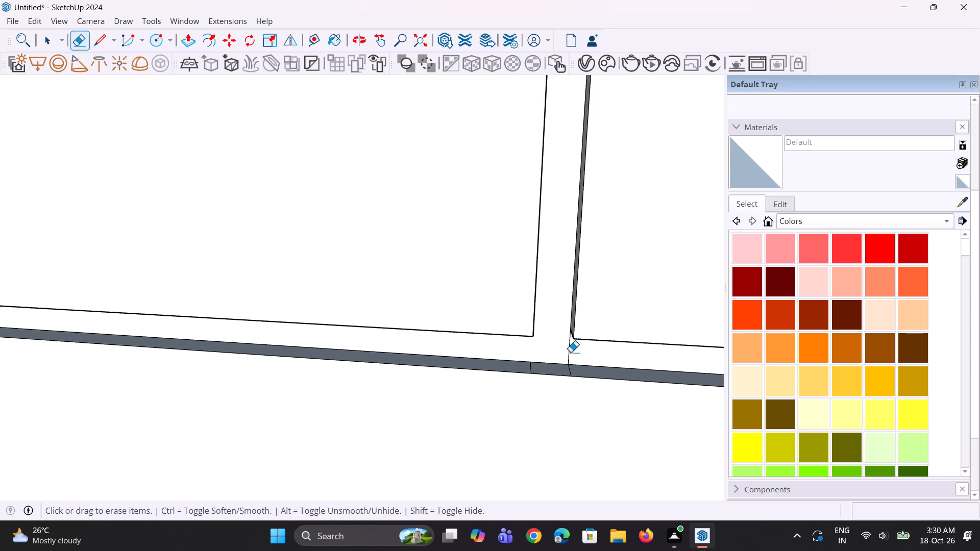
left_click(571, 352)
Erase the short leftover edges across the horizontal gap's lower ledge at the same door junction.
scroll(370, 362, "down", 12)
scroll(407, 373, "up", 5)
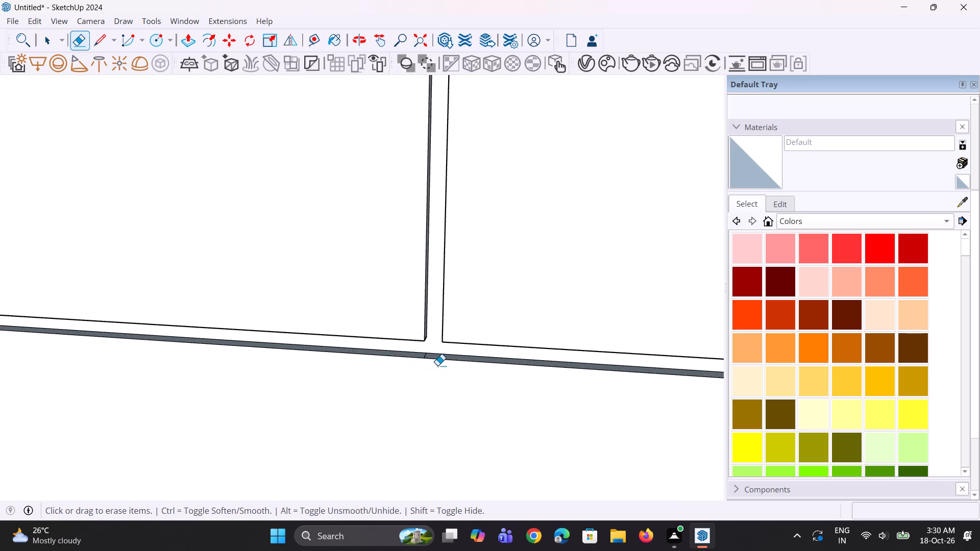
scroll(437, 365, "up", 13)
left_click_drag(448, 352, 408, 339)
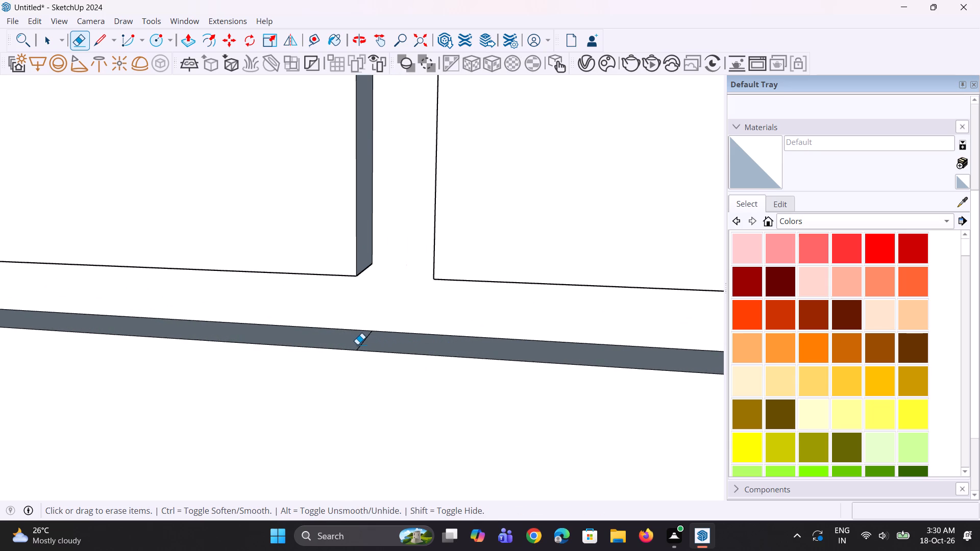
left_click(357, 344)
double_click(361, 345)
scroll(321, 367, "down", 16)
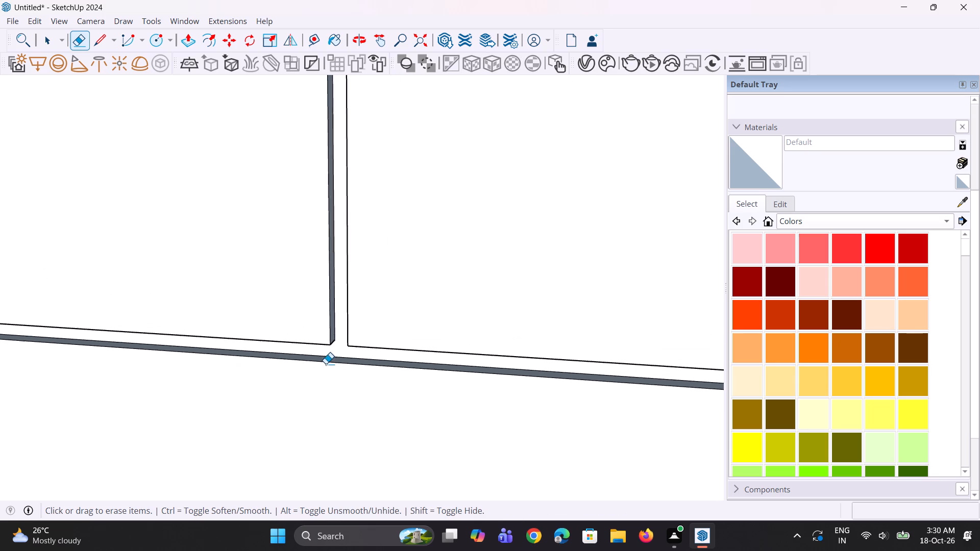
Erase the leftover vertical edge where the horizontal gap above the stacked fronts meets the vertical gap beside the open recess.
scroll(326, 364, "down", 20)
scroll(326, 364, "down", 7)
scroll(484, 383, "up", 5)
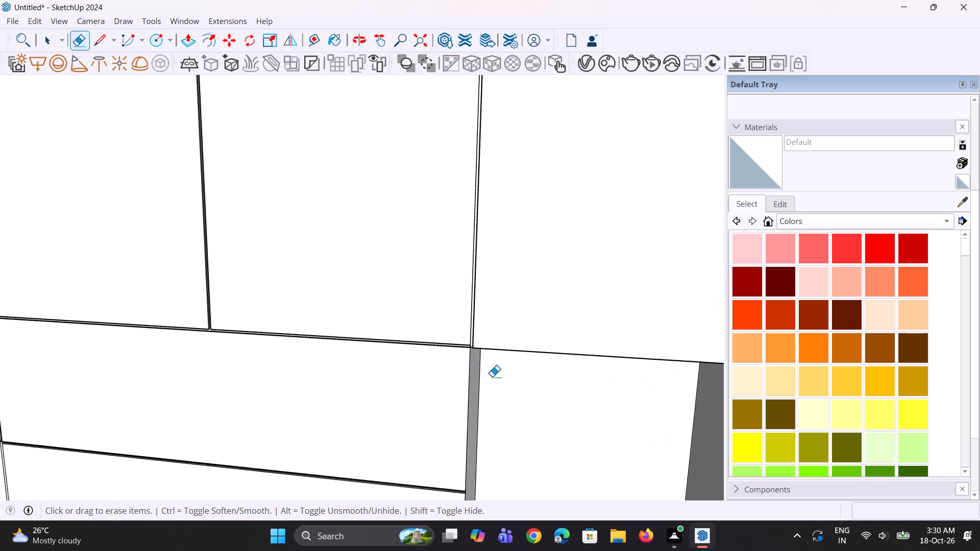
scroll(492, 377, "up", 5)
scroll(461, 347, "up", 14)
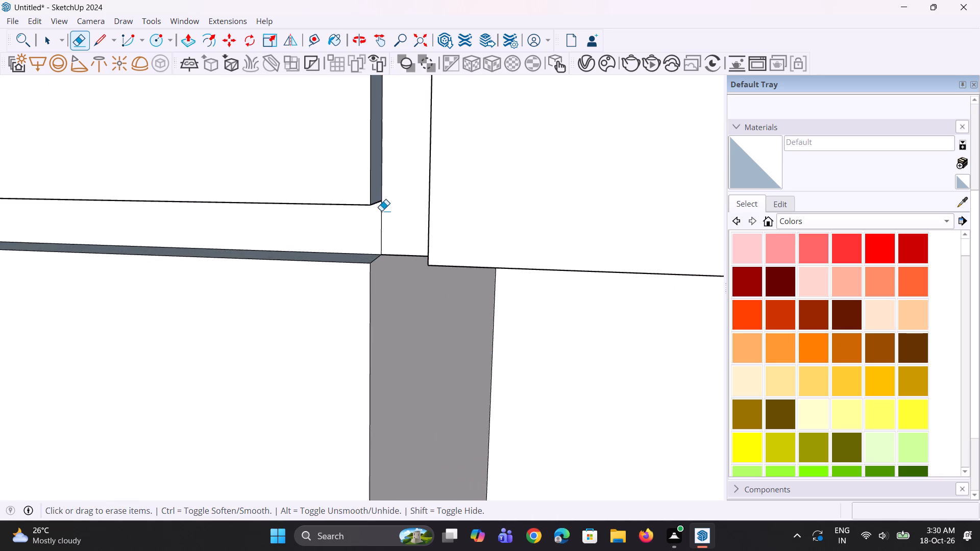
left_click(379, 226)
left_click(382, 229)
right_click_drag(344, 271, 338, 280)
scroll(338, 281, "down", 6)
key("Escape")
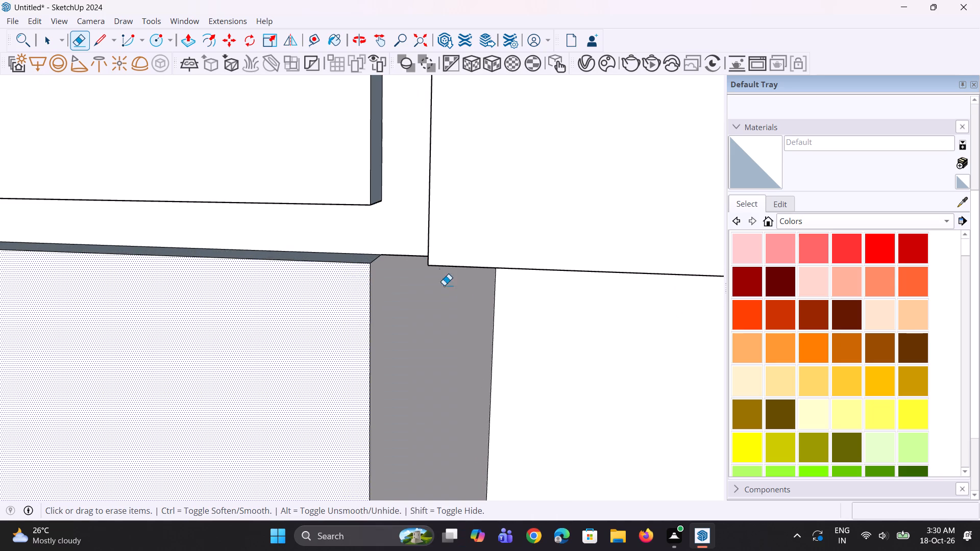
Copy the bottom edges of the two upper doors above the open shelf cabinet 0.3" upward.
scroll(375, 309, "down", 20)
scroll(375, 309, "down", 8)
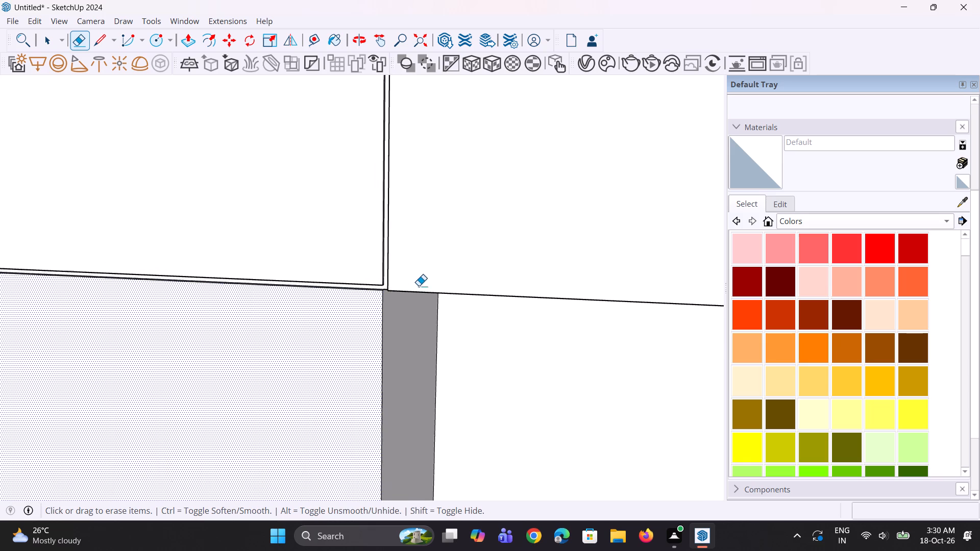
scroll(419, 286, "down", 7)
left_click(419, 286)
scroll(450, 293, "down", 5)
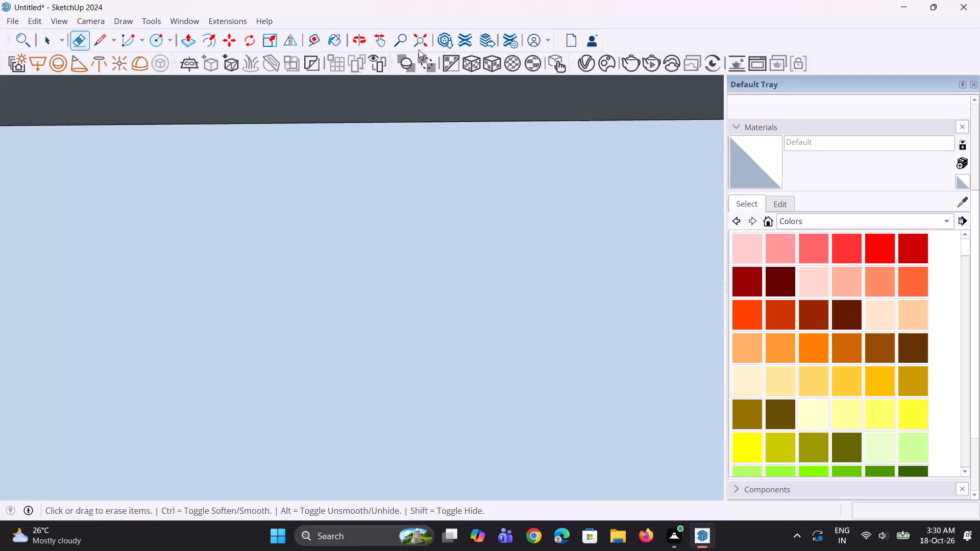
left_click(420, 45)
middle_click_drag(433, 276, 414, 376)
scroll(630, 180, "up", 7)
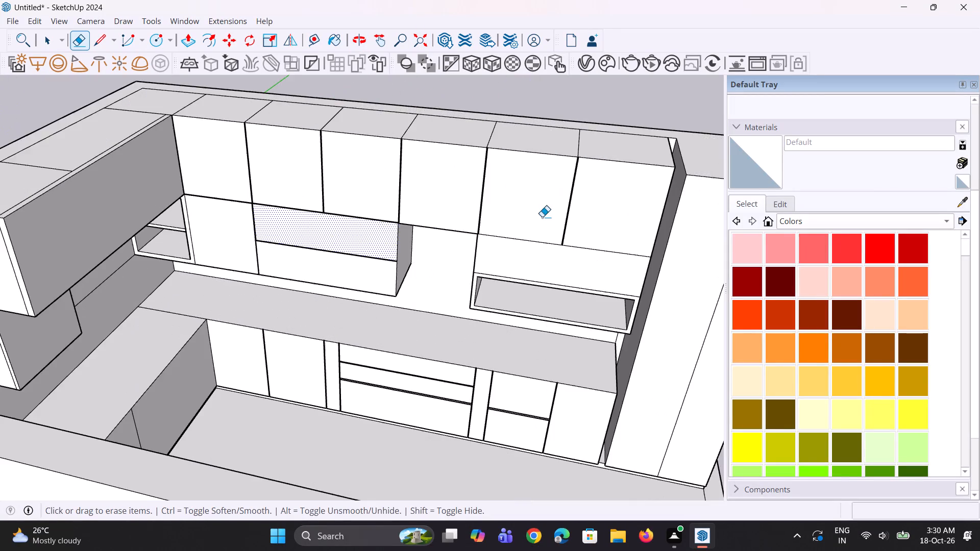
scroll(542, 217, "up", 10)
middle_click_drag(548, 234, 604, 127)
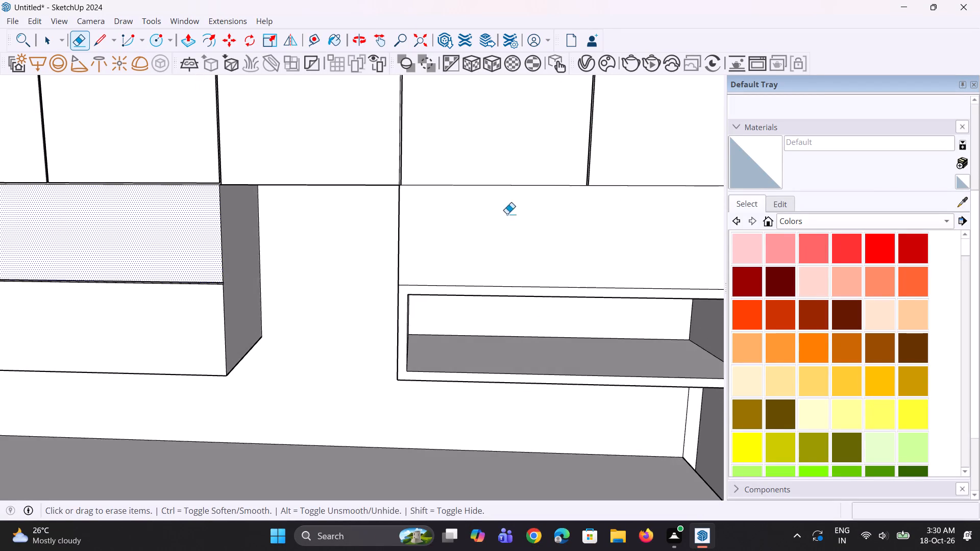
scroll(445, 253, "up", 3)
scroll(371, 270, "up", 1)
middle_click_drag(373, 271, 460, 267)
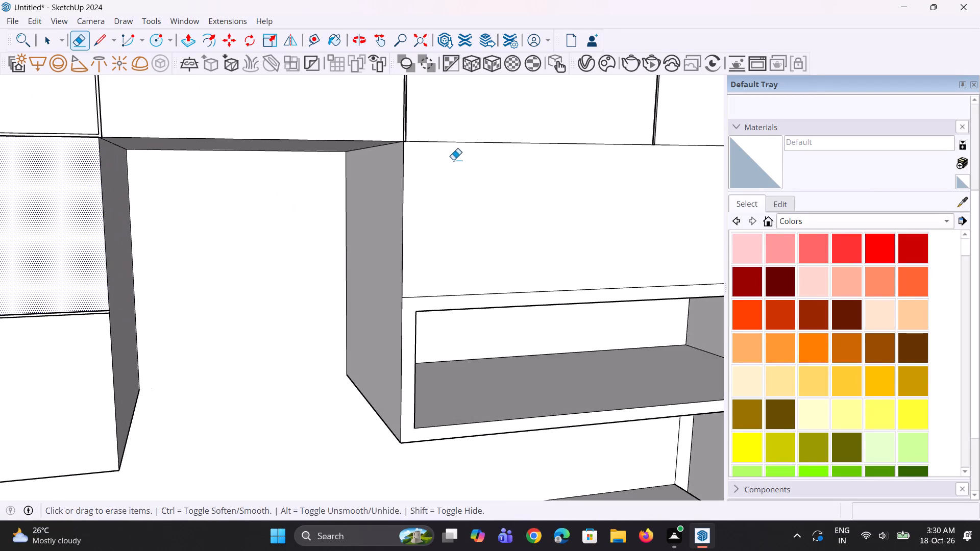
key("space")
left_click(458, 144)
scroll(331, 257, "down", 5)
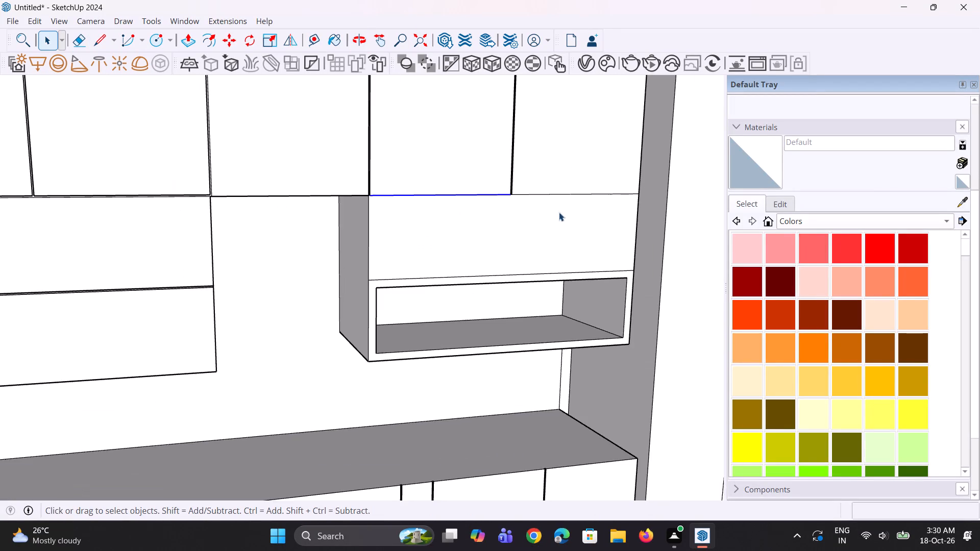
scroll(595, 198, "up", 3)
left_click(536, 192, "ctrl")
scroll(493, 190, "up", 2)
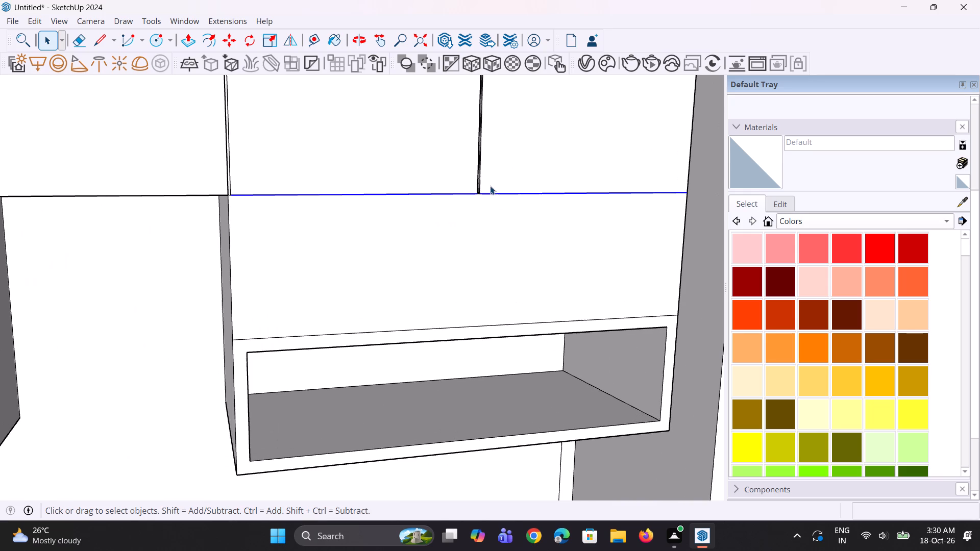
key("m")
scroll(499, 175, "up", 13)
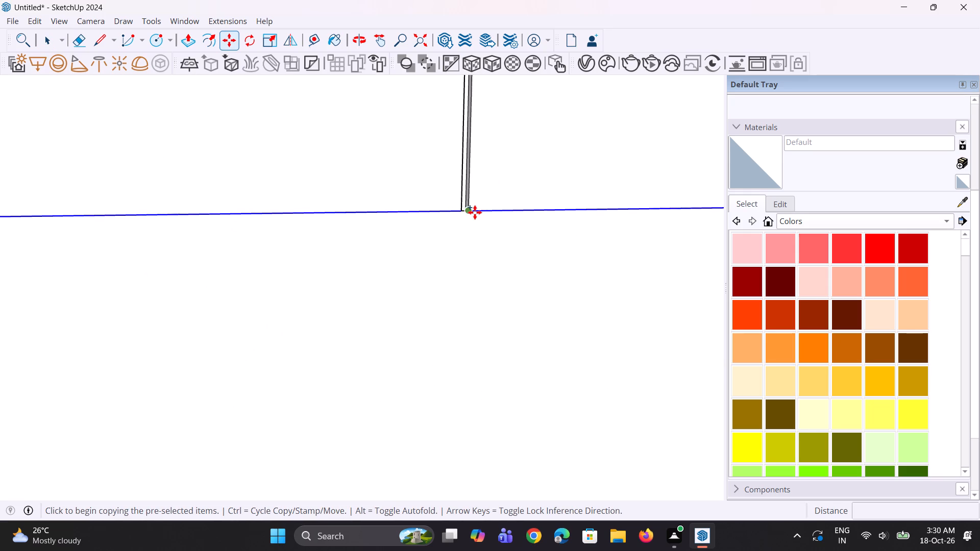
scroll(475, 212, "up", 6)
left_click(465, 209)
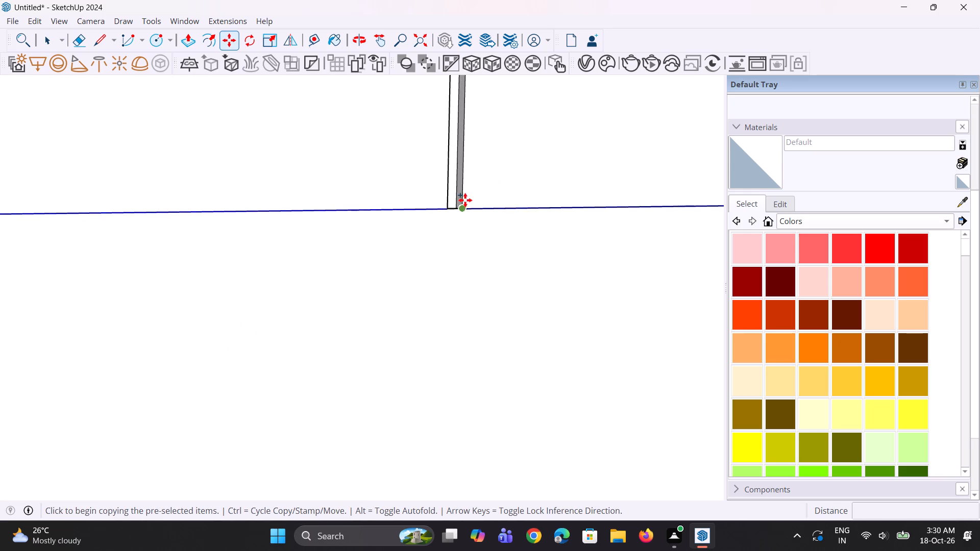
type("0.3")
key("shift+quotedbl")
key("Return")
middle_click(454, 232)
key("space")
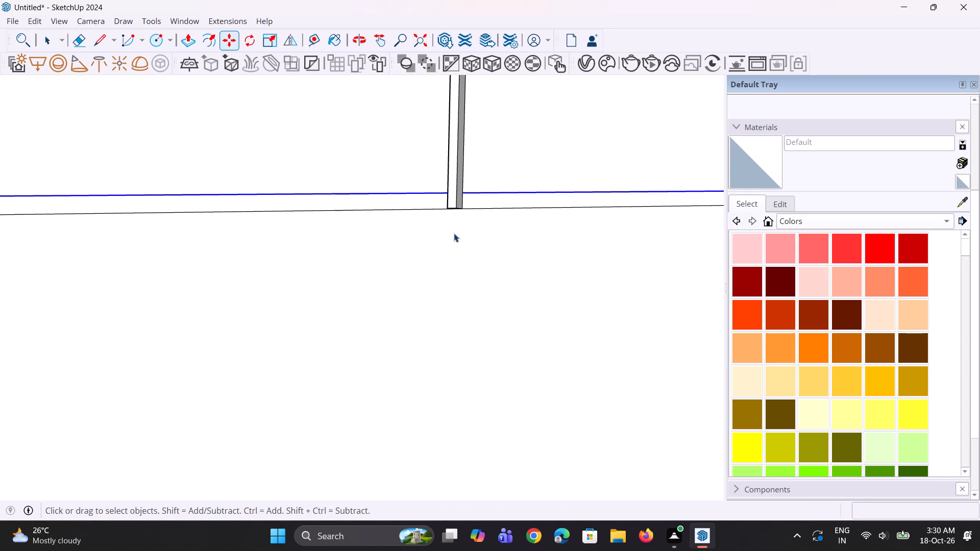
Repeat the 0.3" inward push on the two horizontal gap strips beneath the upper doors above the open shelf cabinet.
scroll(439, 234, "down", 10)
key("p")
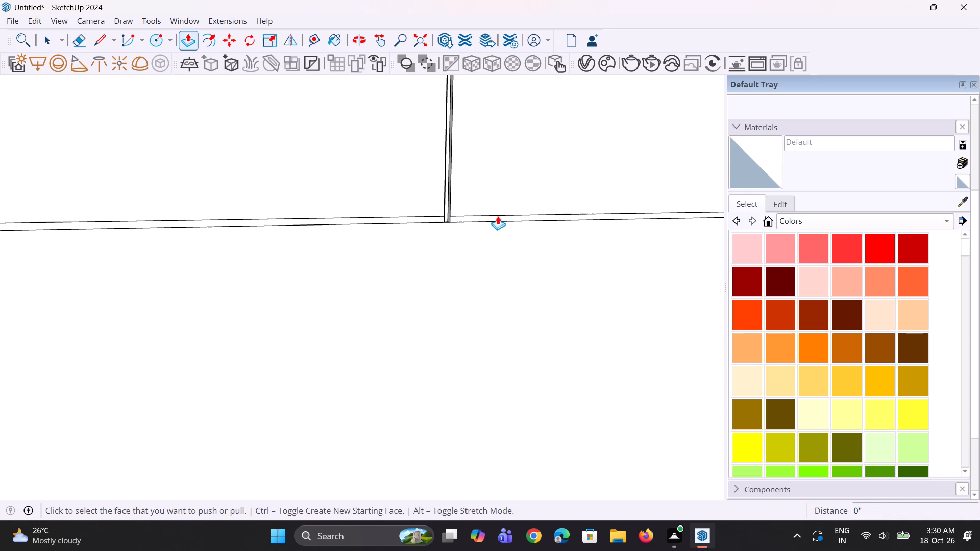
double_click(496, 220)
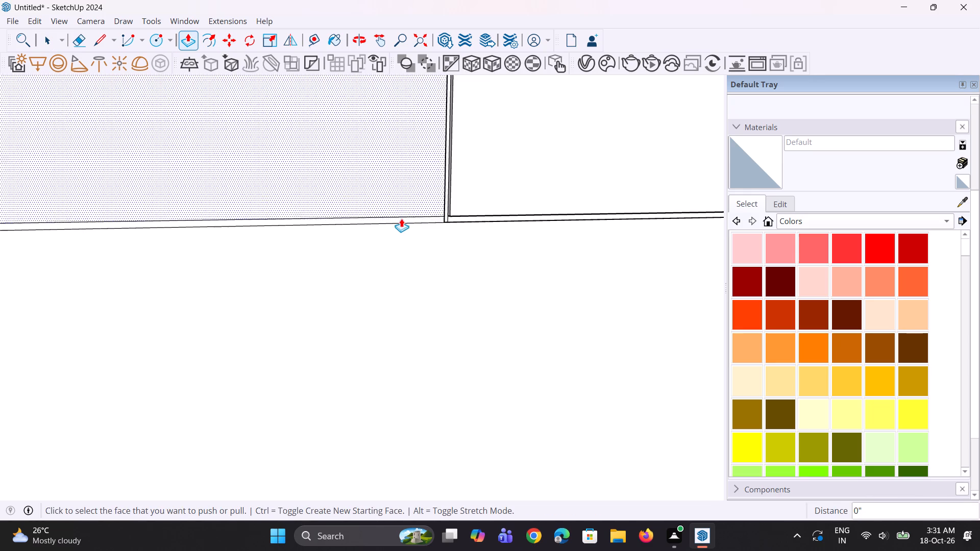
double_click(402, 219)
Erase the leftover vertical and ledge edges where the new horizontal gap meets the vertical gap between those two doors.
scroll(452, 221, "up", 12)
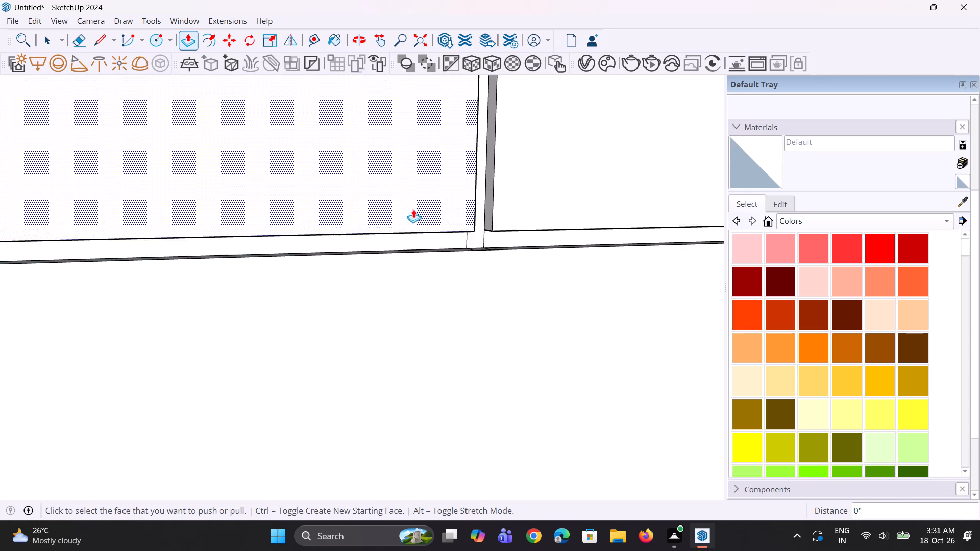
scroll(413, 209, "up", 3)
key("e")
scroll(429, 218, "up", 7)
left_click(512, 272)
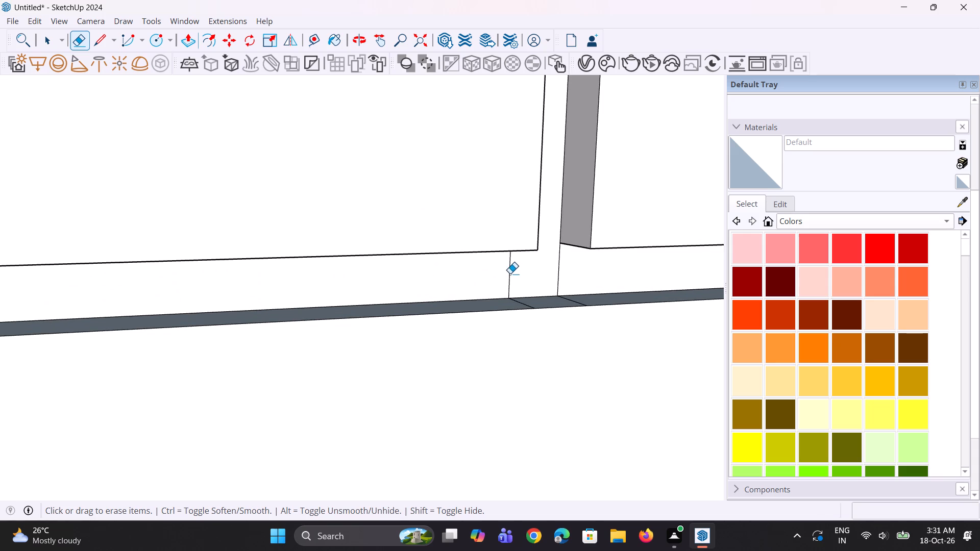
left_click(510, 273)
double_click(561, 277)
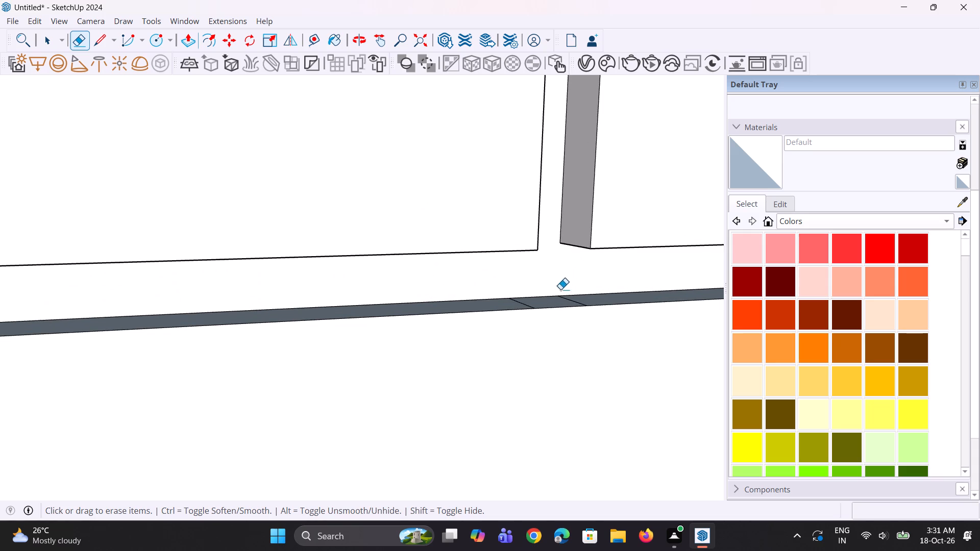
scroll(566, 299, "up", 3)
left_click(567, 299)
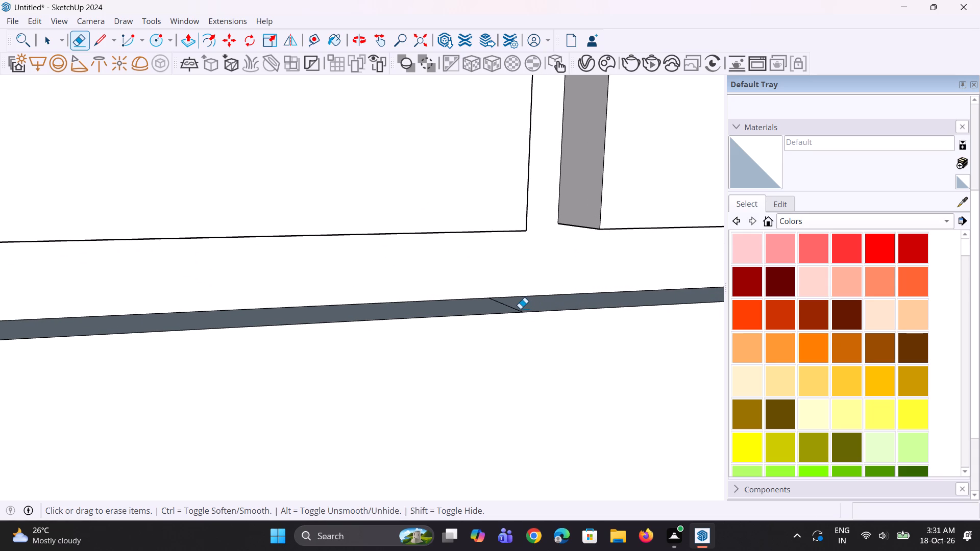
left_click(518, 310)
Erase the leftover edge where this horizontal gap meets the vertical gap at its end beside the open recess.
scroll(579, 291, "down", 17)
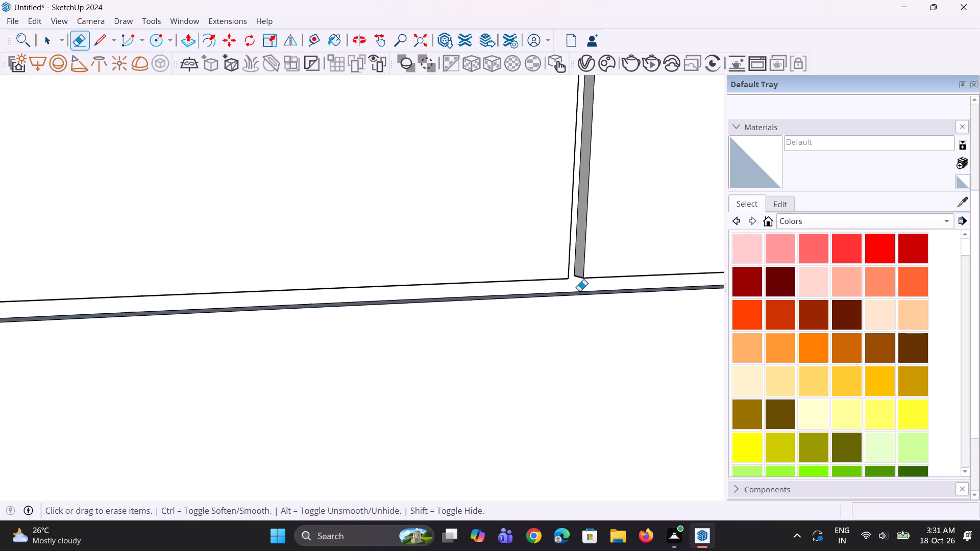
scroll(581, 290, "down", 18)
scroll(585, 284, "down", 4)
scroll(509, 286, "up", 1)
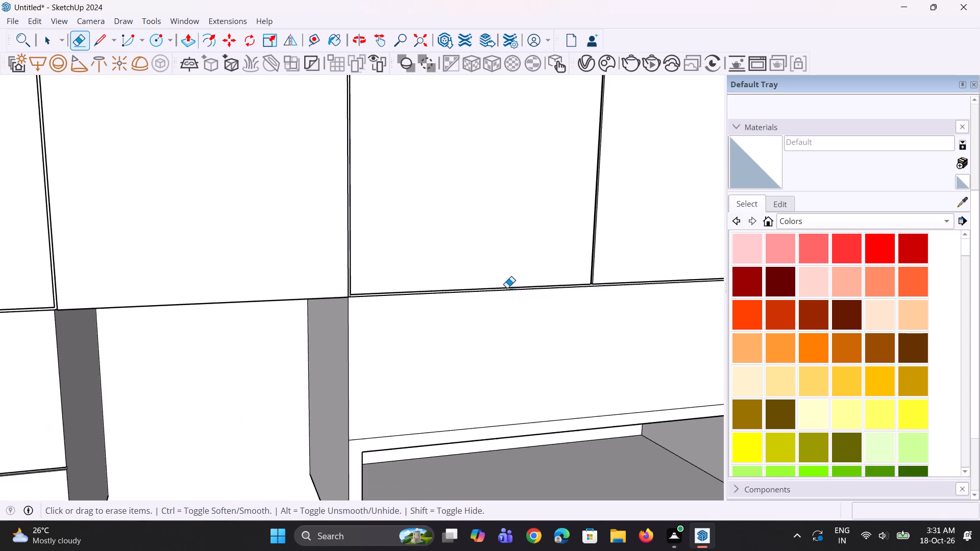
scroll(507, 288, "up", 1)
middle_click_drag(503, 288, 435, 289)
scroll(322, 294, "up", 14)
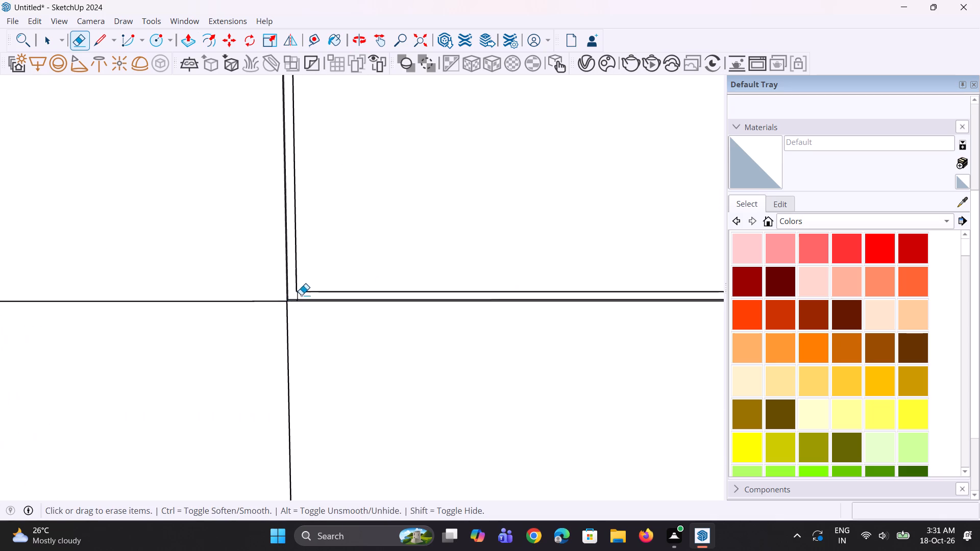
scroll(301, 295, "up", 6)
left_click(295, 295)
scroll(299, 288, "down", 5)
middle_click_drag(283, 299, 346, 306)
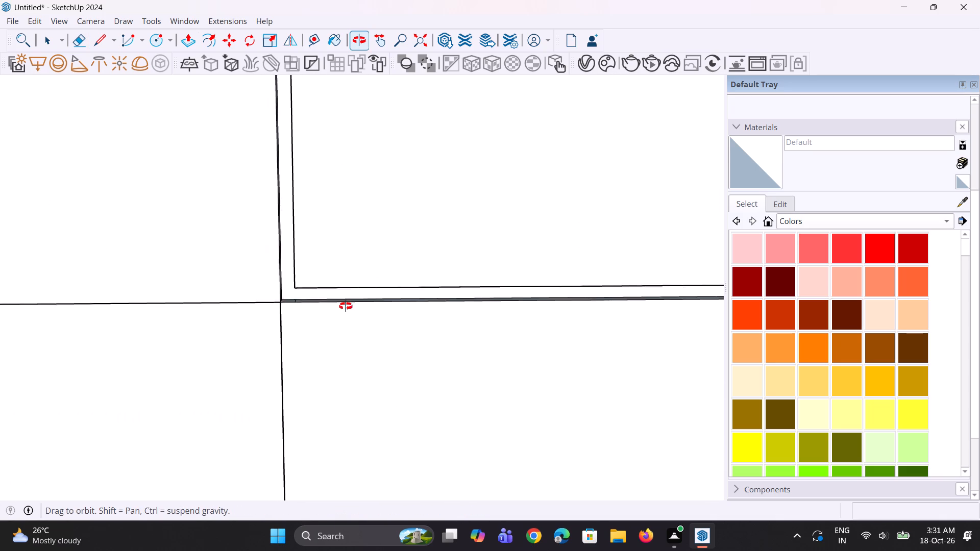
middle_click_drag(346, 306, 292, 303)
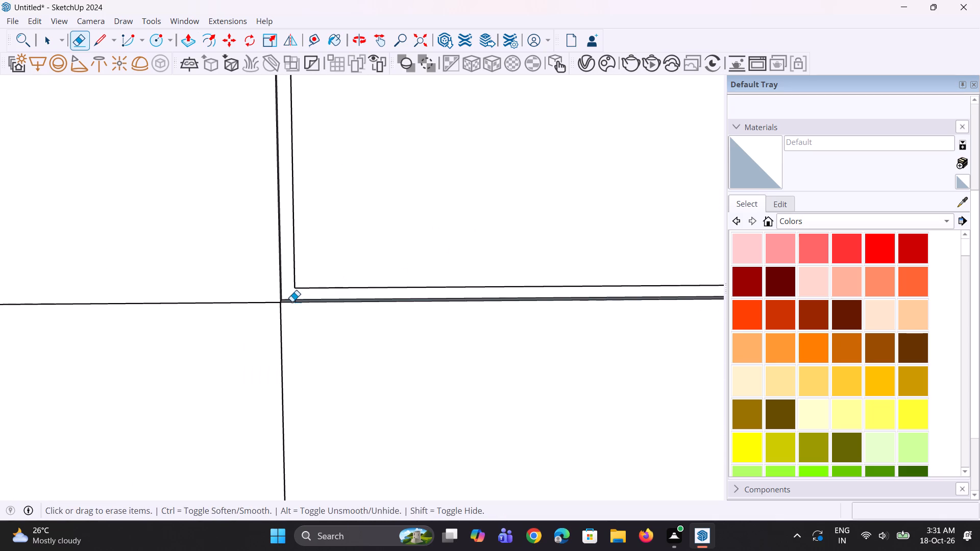
scroll(293, 299, "down", 17)
scroll(305, 278, "down", 11)
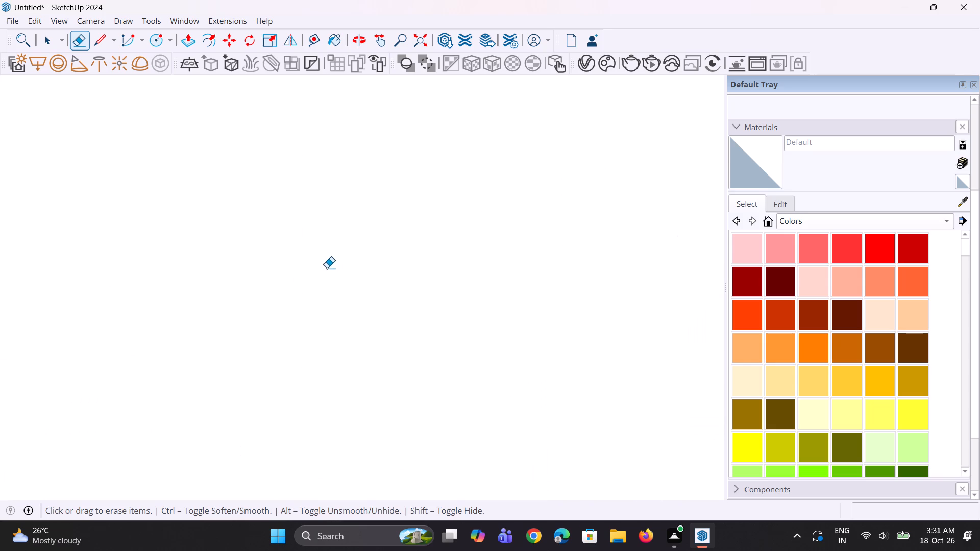
left_click(425, 37)
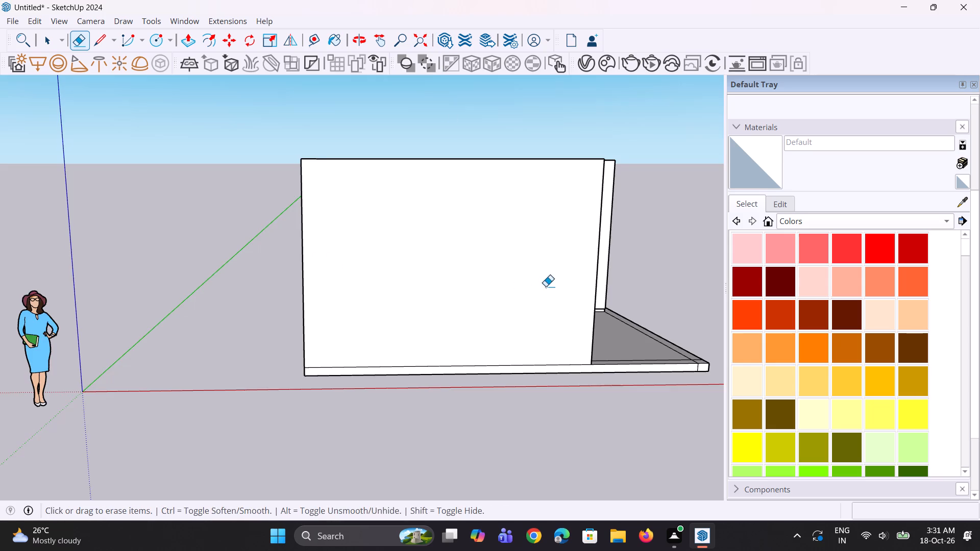
Copy the vertical door division on the short-leg base cabinet about 5/16" toward the inner corner.
middle_click_drag(545, 287, 439, 394)
scroll(538, 262, "up", 11)
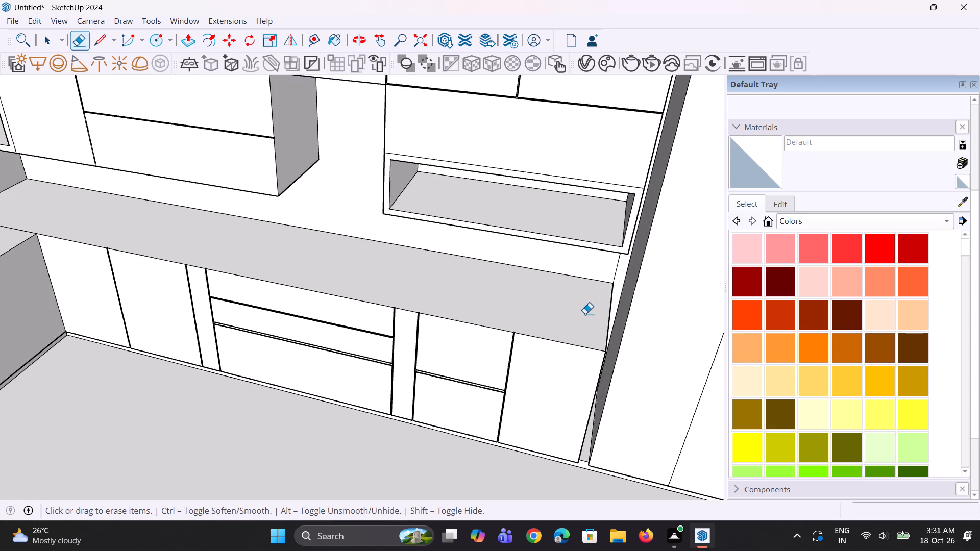
scroll(567, 341, "up", 1)
middle_click_drag(567, 341, 476, 331)
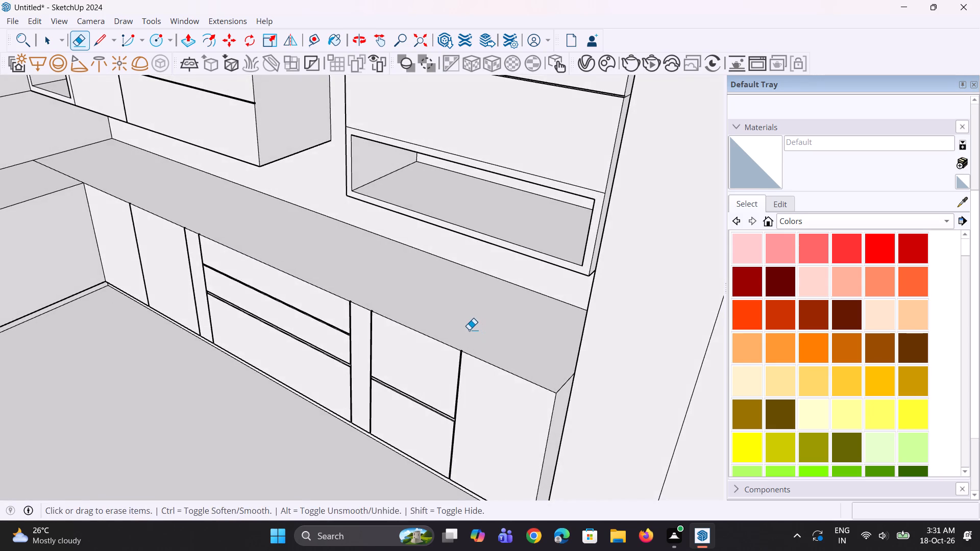
scroll(469, 330, "down", 5)
middle_click_drag(406, 335, 381, 340)
scroll(109, 279, "up", 2)
key("space")
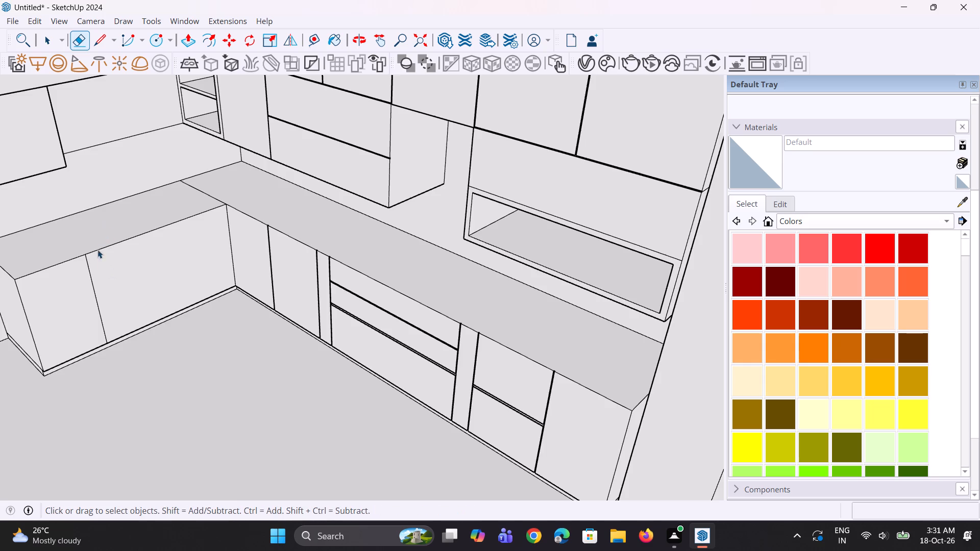
key("space")
scroll(82, 266, "up", 1)
left_click(94, 286)
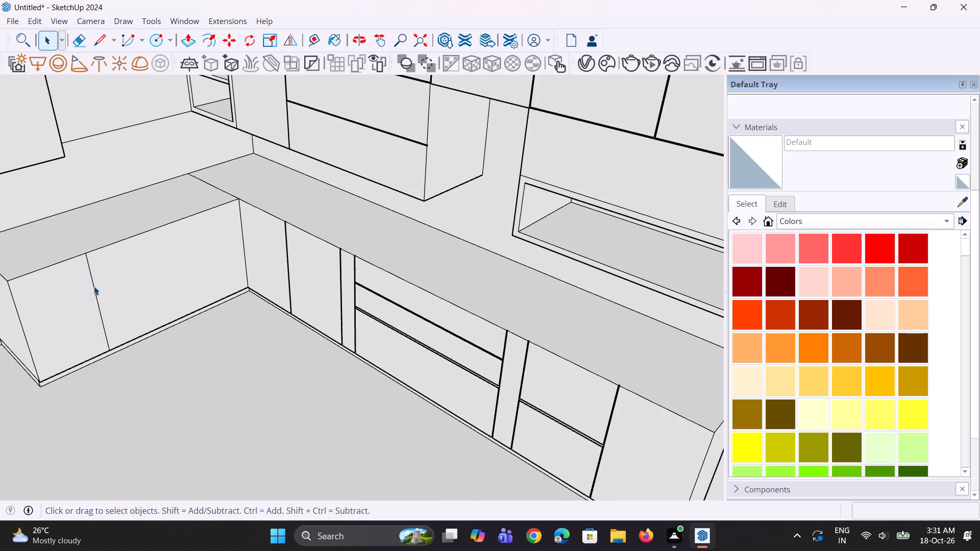
scroll(94, 286, "up", 1)
key("m")
scroll(108, 362, "up", 4)
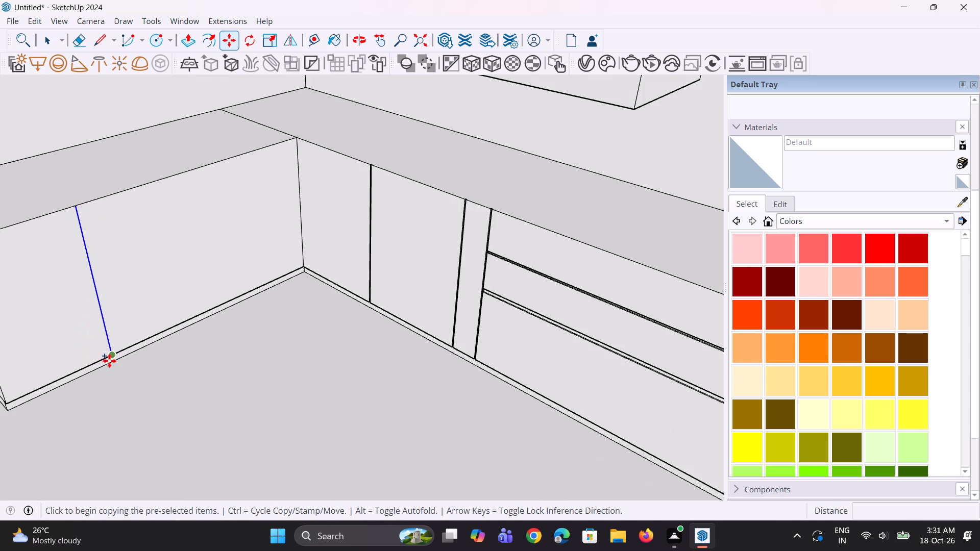
scroll(109, 361, "up", 2)
left_click(113, 354)
left_click(120, 348)
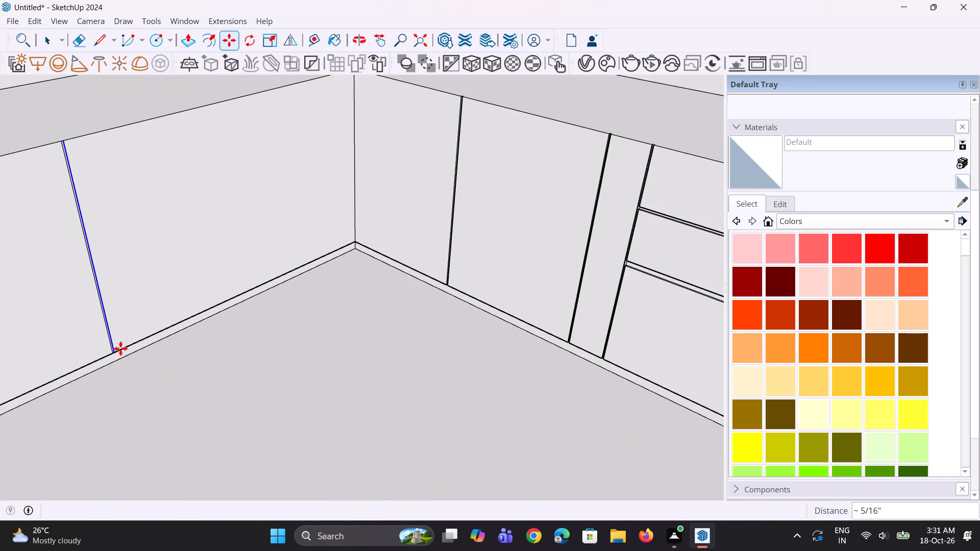
Repeat the 0.3" inward push on the thin vertical strip of the short-leg base cabinet.
key("p")
scroll(98, 328, "up", 5)
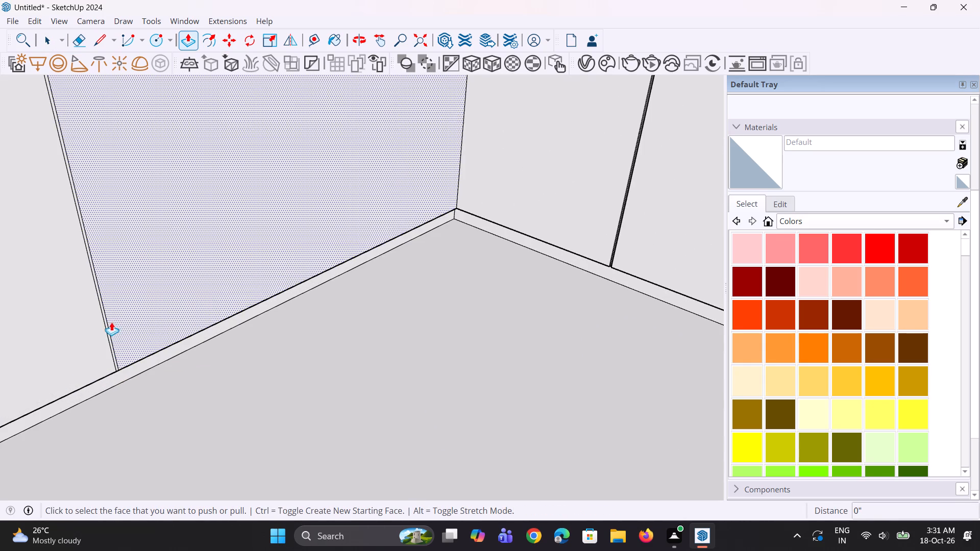
double_click(107, 325)
Copy the two top front edges of the tall cabinet about 2' 10" down its doors, near the bottom of the adjoining upper doors.
scroll(194, 382, "down", 5)
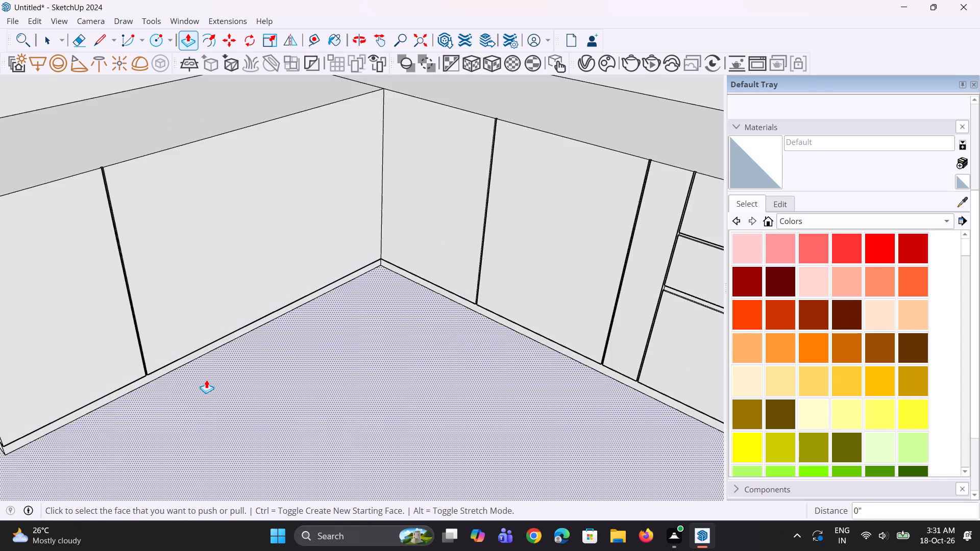
scroll(206, 380, "down", 5)
scroll(197, 366, "up", 1)
middle_click_drag(197, 366, 243, 296)
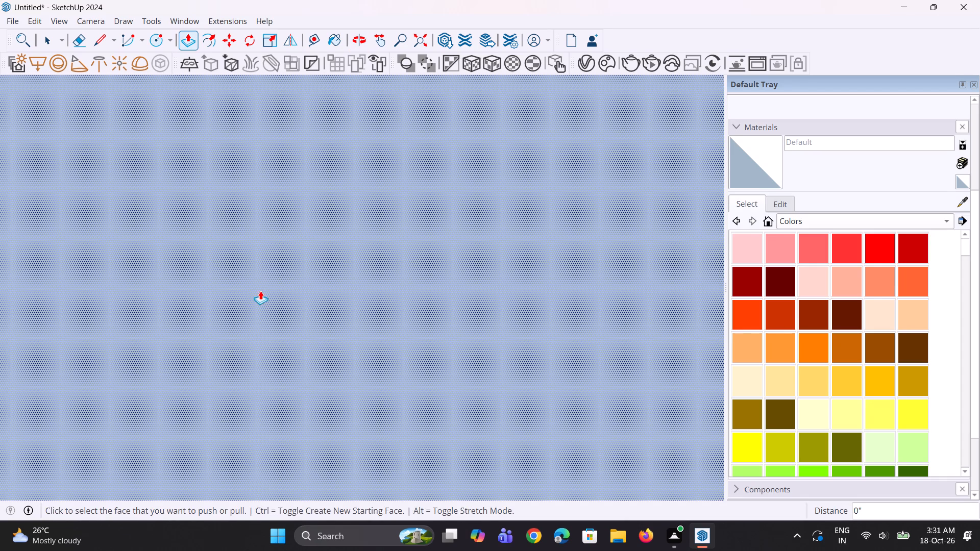
left_click(423, 41)
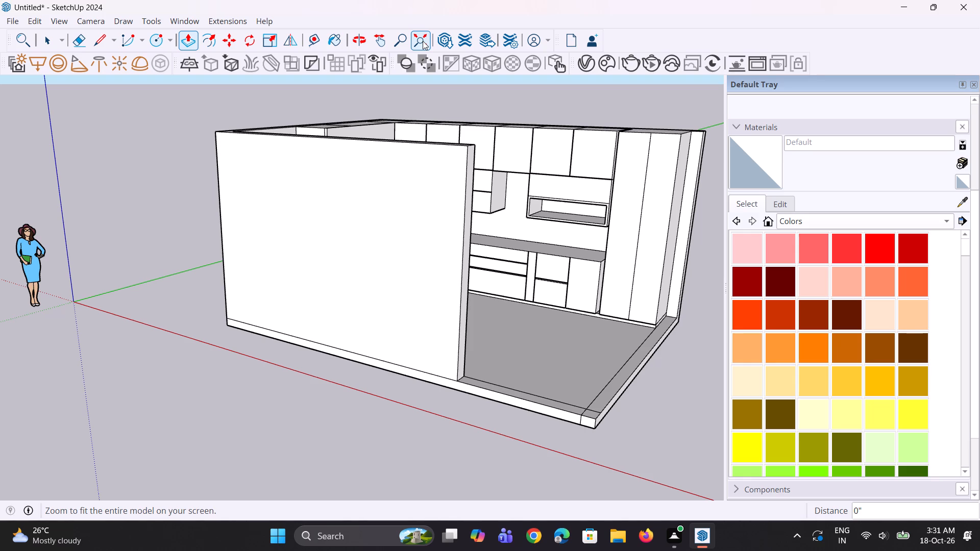
middle_click_drag(367, 192, 213, 268)
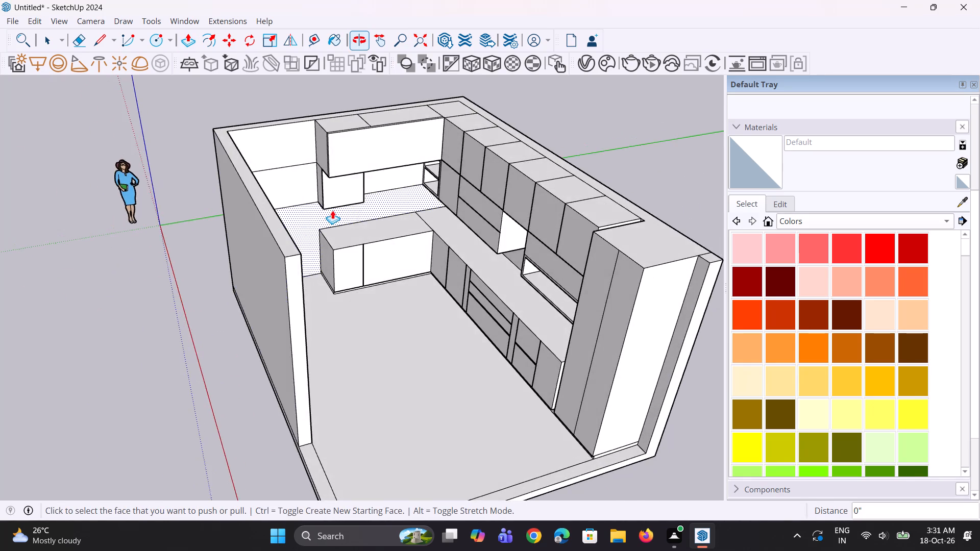
scroll(353, 207, "up", 2)
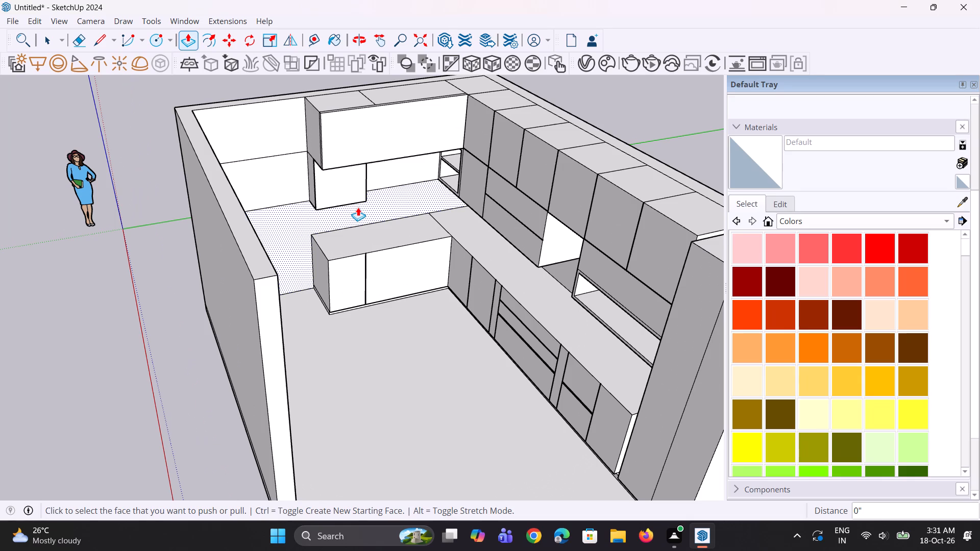
scroll(380, 197, "down", 4)
middle_click_drag(396, 199, 424, 182)
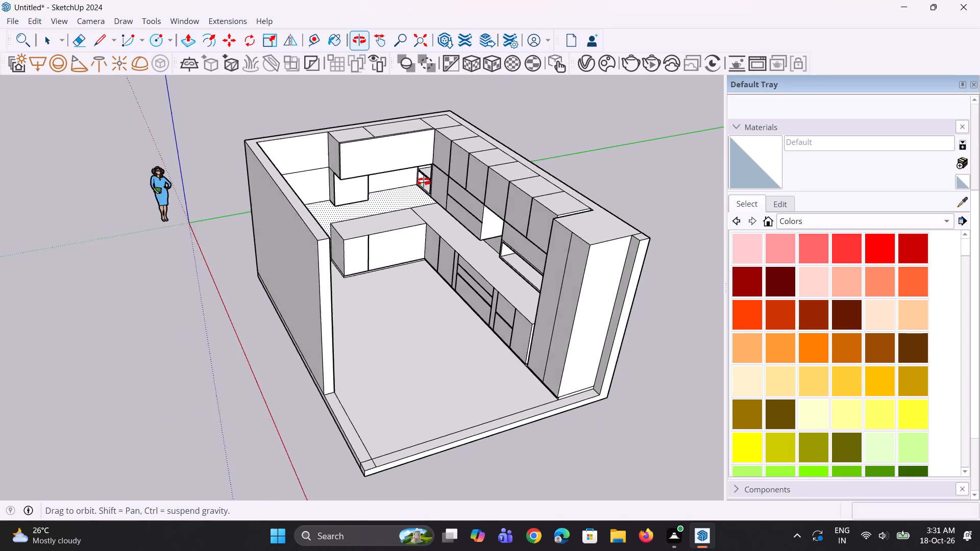
middle_click_drag(424, 182, 658, 180)
scroll(536, 213, "up", 1)
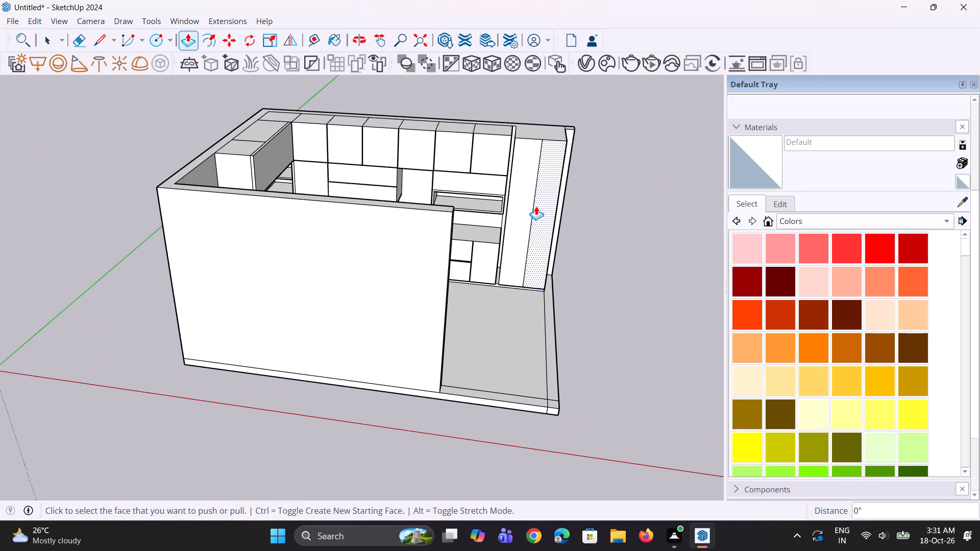
scroll(536, 198, "up", 4)
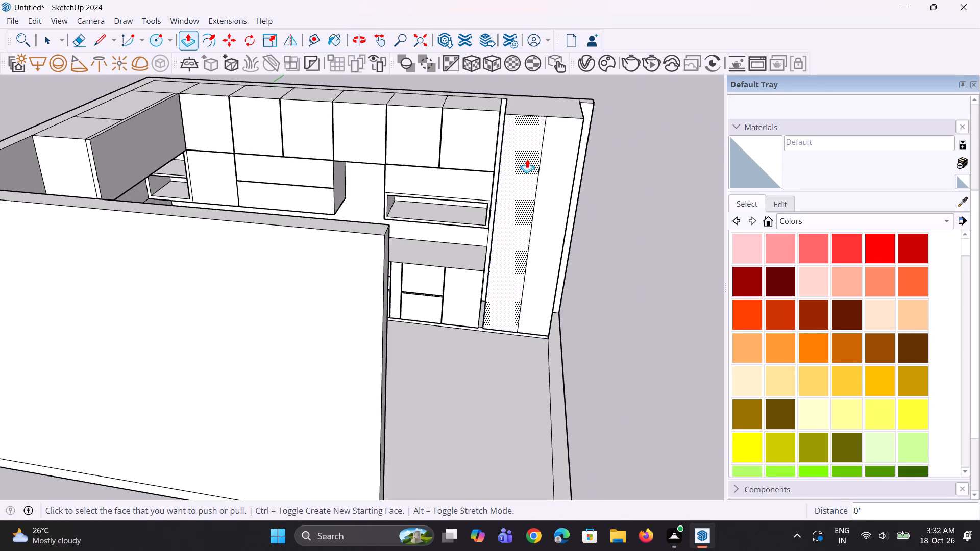
scroll(527, 159, "up", 3)
key("space")
key("space")
left_click(534, 101)
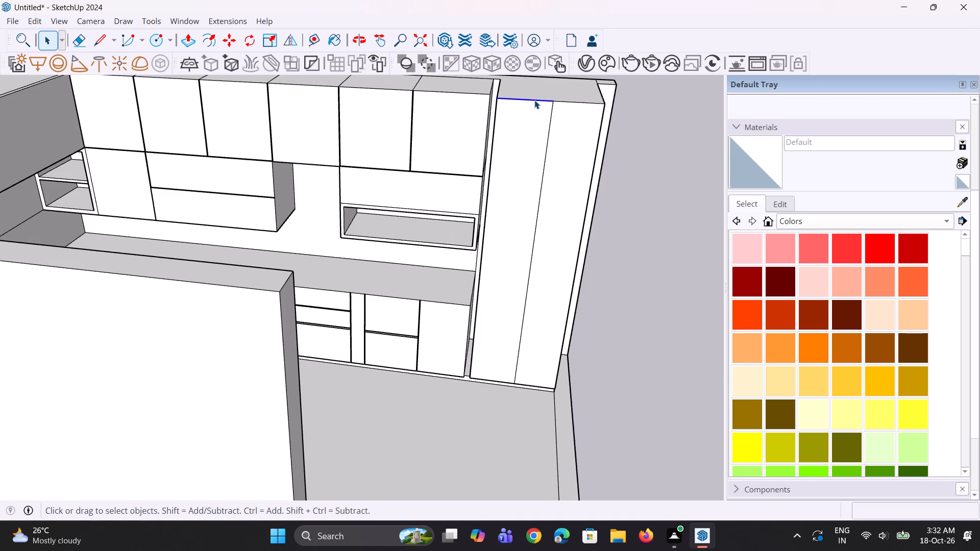
scroll(566, 103, "up", 2)
left_click(567, 103, "ctrl")
key("m")
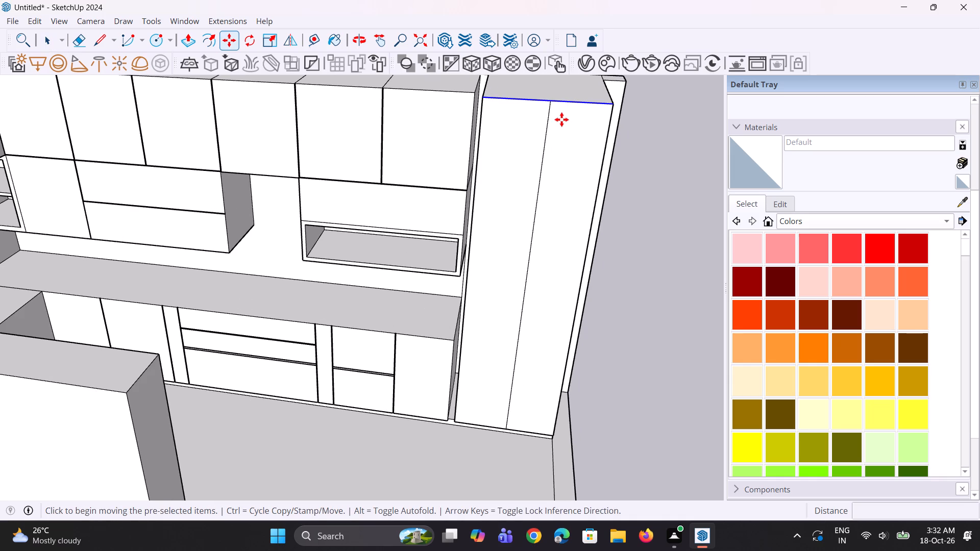
left_click(613, 107)
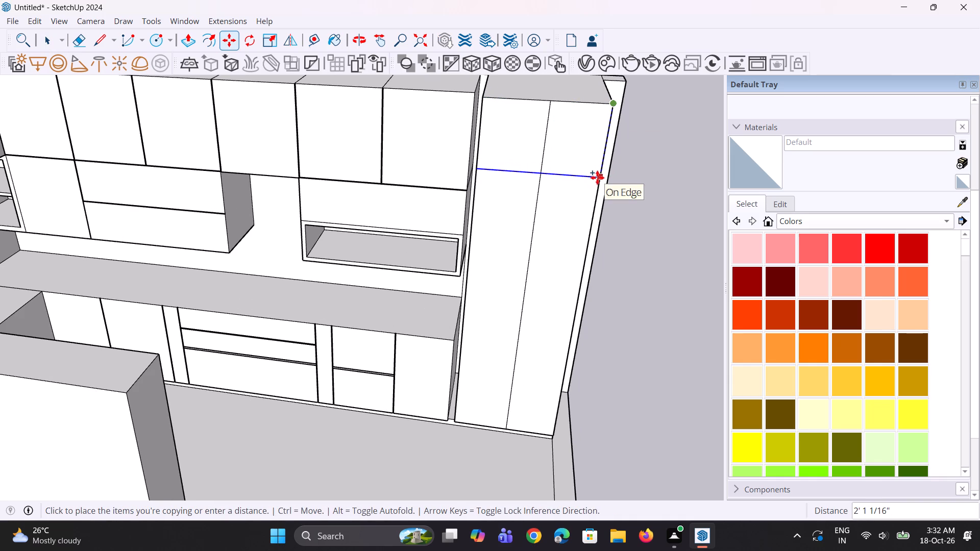
left_click(582, 200)
middle_click_drag(579, 229, 576, 145)
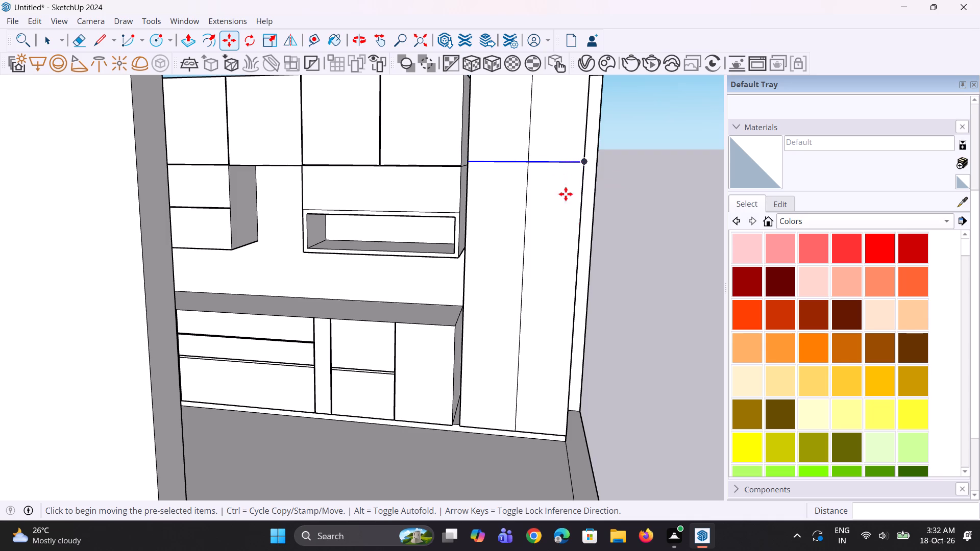
key("space")
key("space")
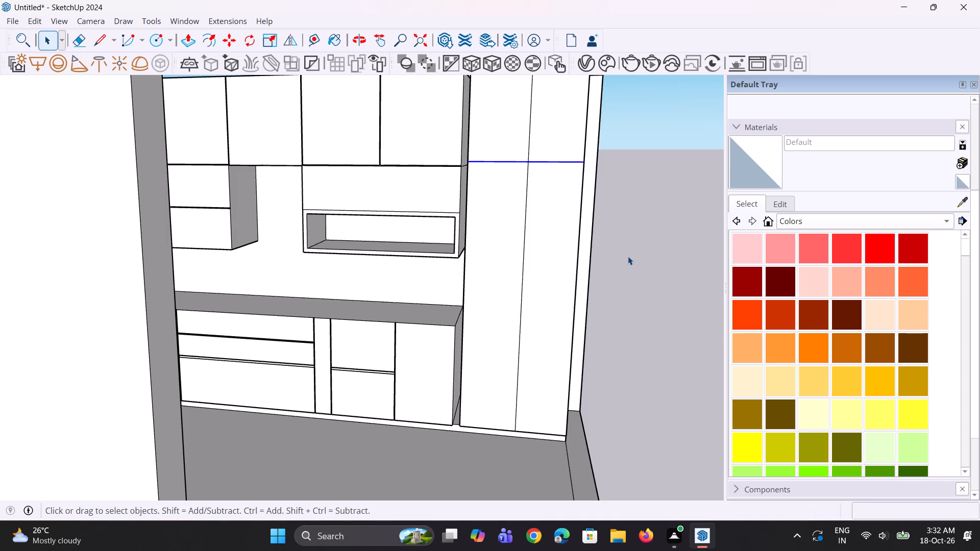
left_click(628, 256)
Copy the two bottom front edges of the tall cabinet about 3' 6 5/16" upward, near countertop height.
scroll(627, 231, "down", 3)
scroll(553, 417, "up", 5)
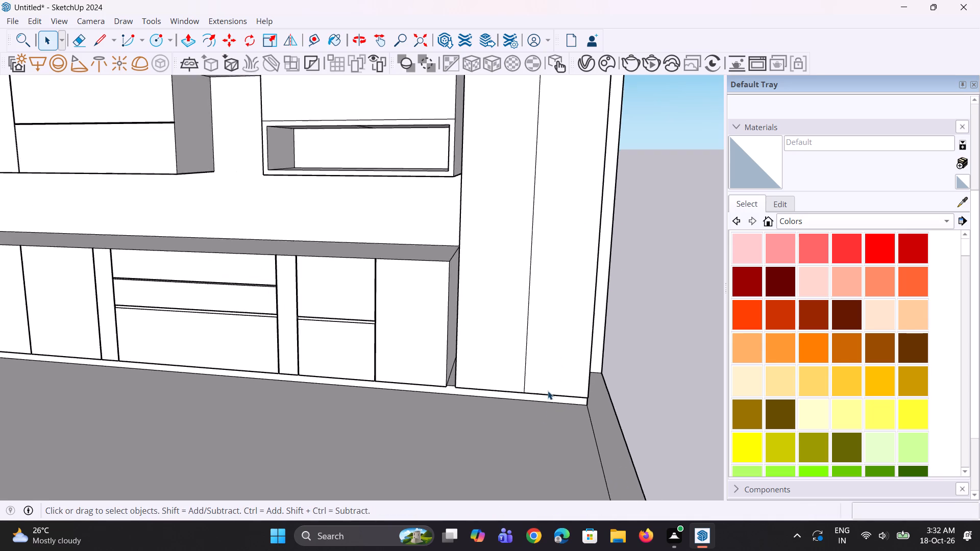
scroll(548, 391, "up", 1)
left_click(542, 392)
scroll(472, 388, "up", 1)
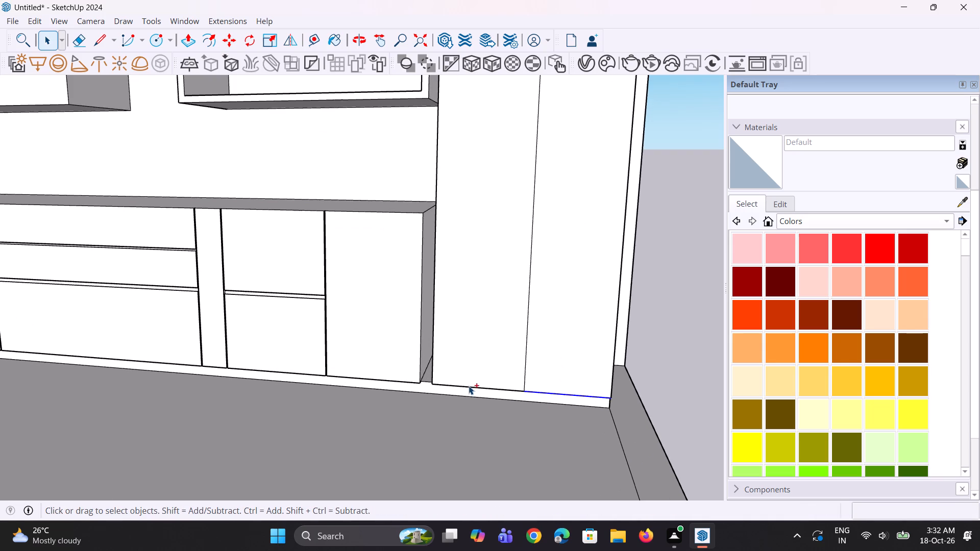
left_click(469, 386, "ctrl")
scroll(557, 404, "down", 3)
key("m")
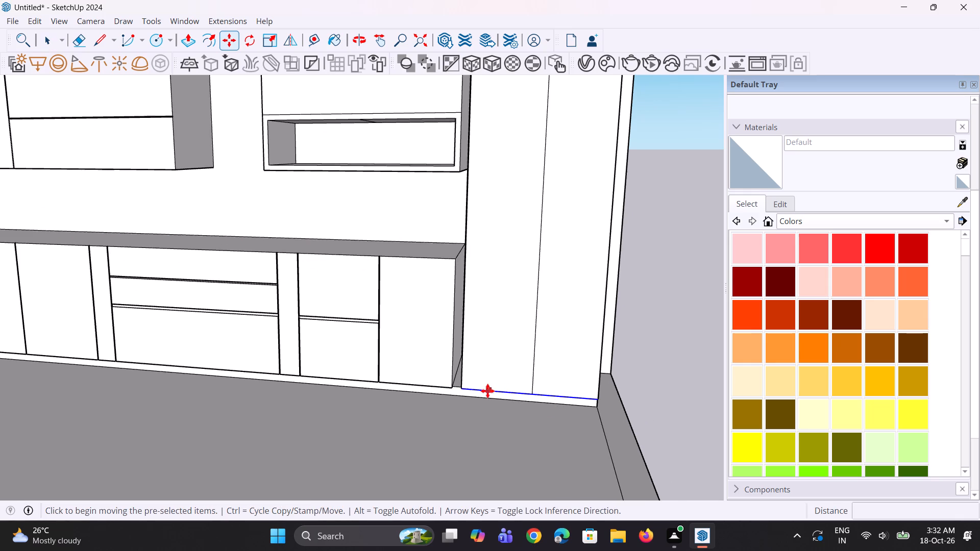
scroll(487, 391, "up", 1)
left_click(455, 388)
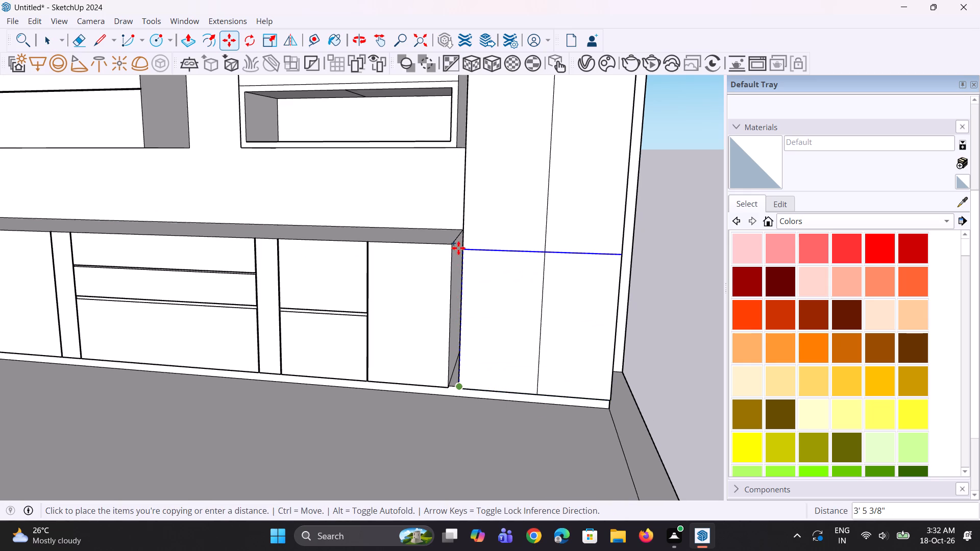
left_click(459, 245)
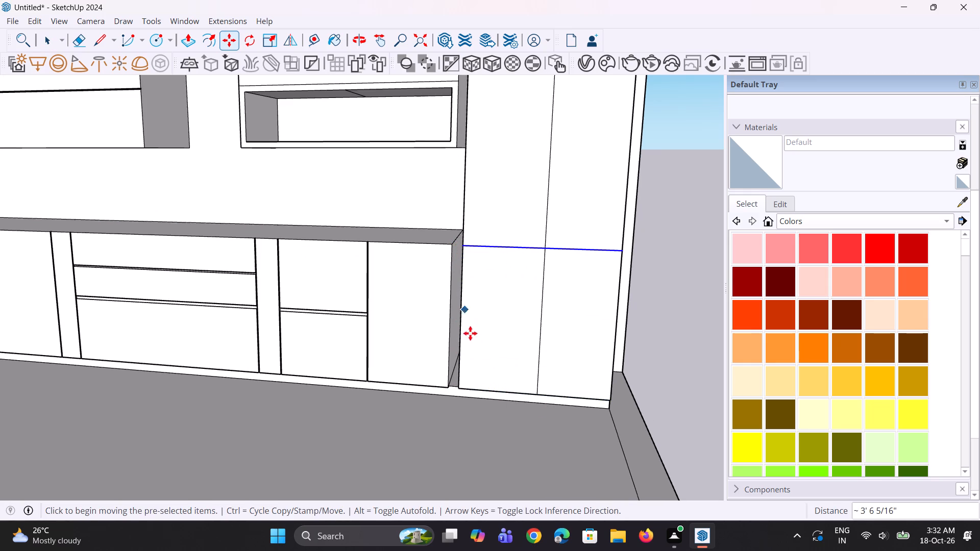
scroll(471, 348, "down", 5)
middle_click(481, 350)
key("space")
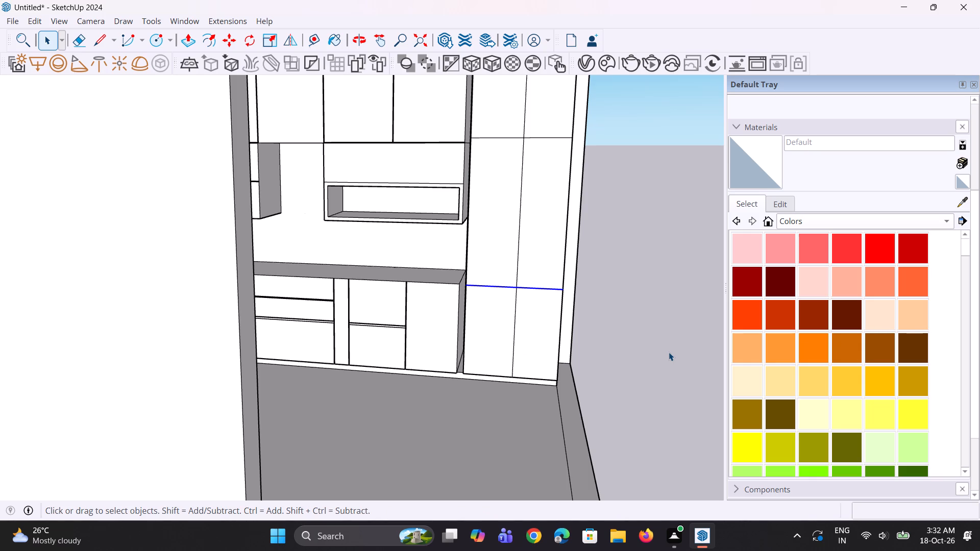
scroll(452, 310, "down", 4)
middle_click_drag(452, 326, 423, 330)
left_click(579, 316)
Copy the upper horizontal division edges across the tall cabinet's two doors 0.3" downward.
scroll(506, 224, "up", 2)
left_click(514, 196)
scroll(514, 196, "up", 5)
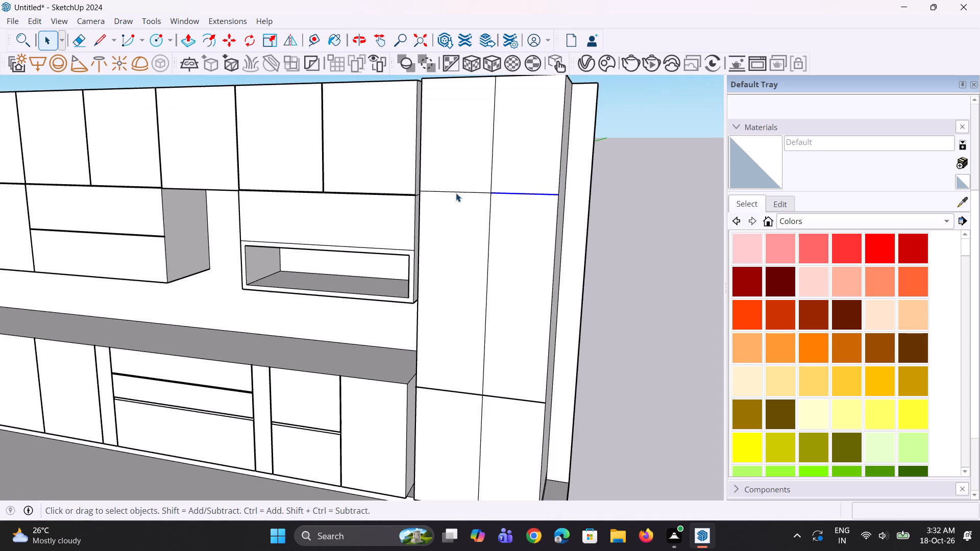
left_click(456, 192, "ctrl")
scroll(540, 210, "up", 2)
key("m")
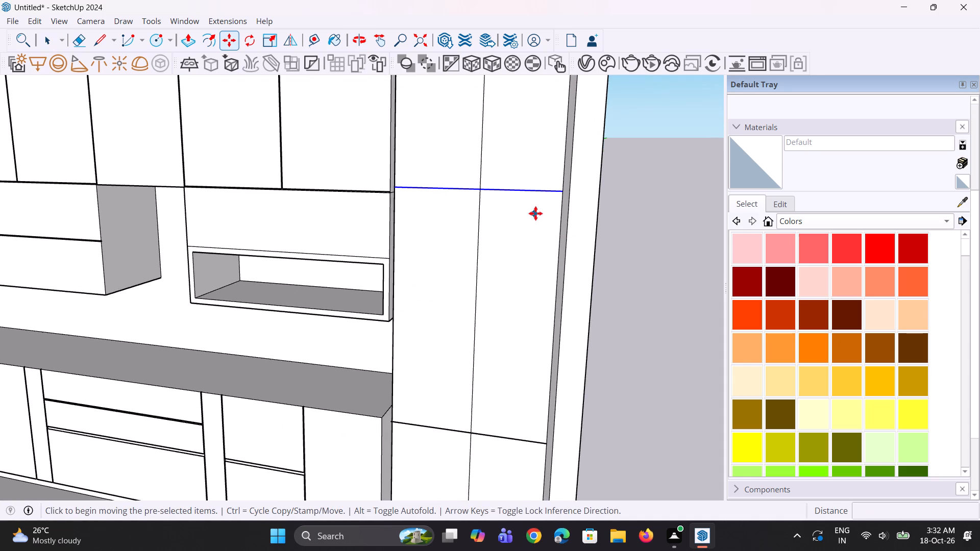
scroll(538, 211, "up", 2, "ctrl")
left_click(566, 189)
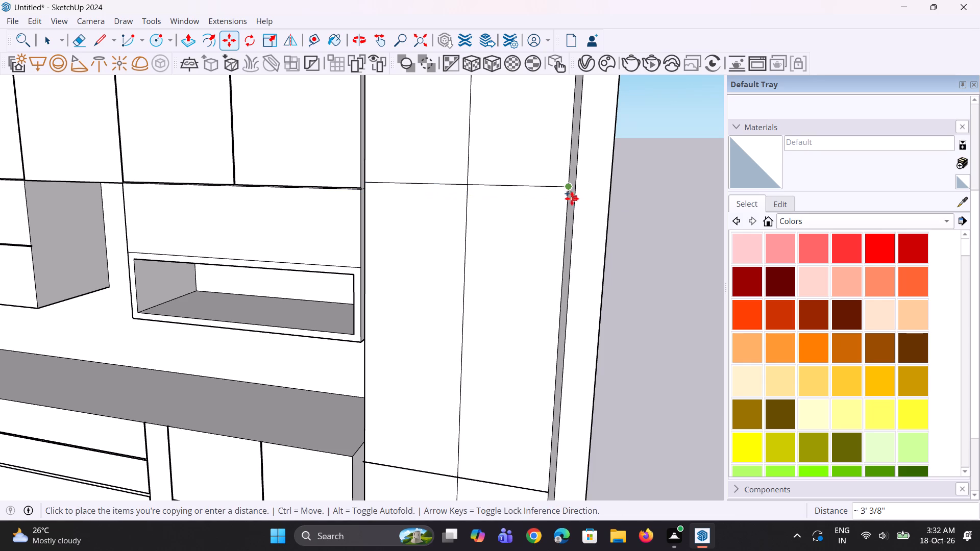
type("0.3\"")
key("Return")
scroll(520, 203, "down", 3)
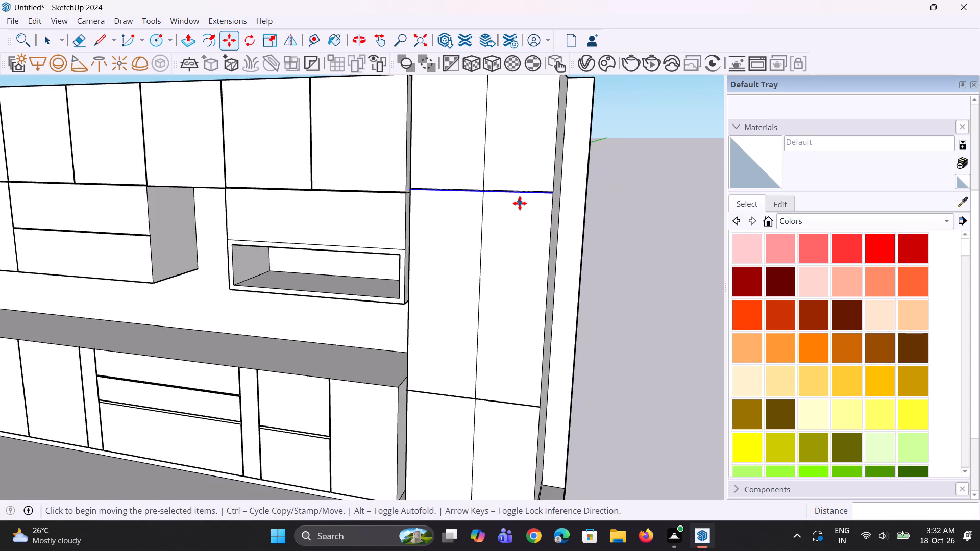
scroll(520, 203, "down", 4)
left_click(614, 312)
scroll(608, 325, "up", 2)
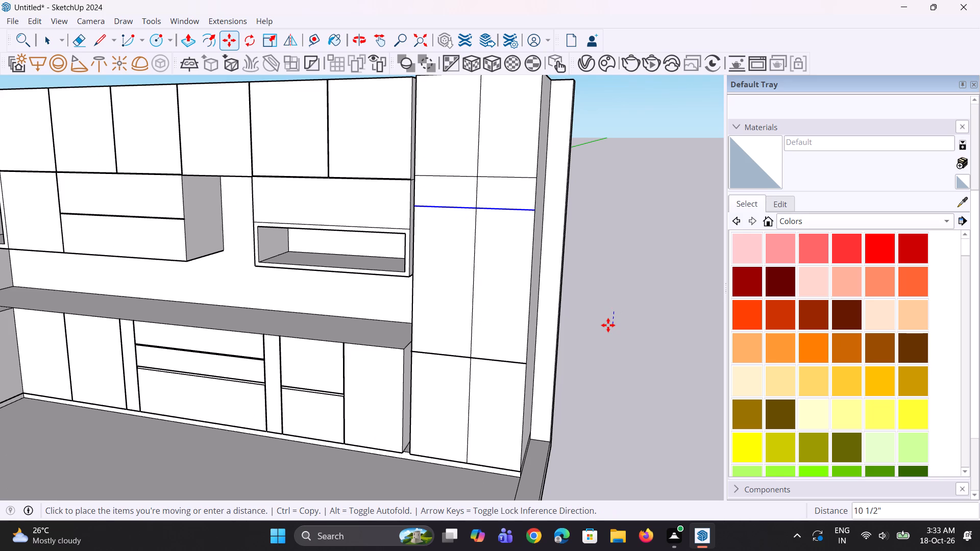
key("Escape")
key("space")
key("space")
left_click(608, 321)
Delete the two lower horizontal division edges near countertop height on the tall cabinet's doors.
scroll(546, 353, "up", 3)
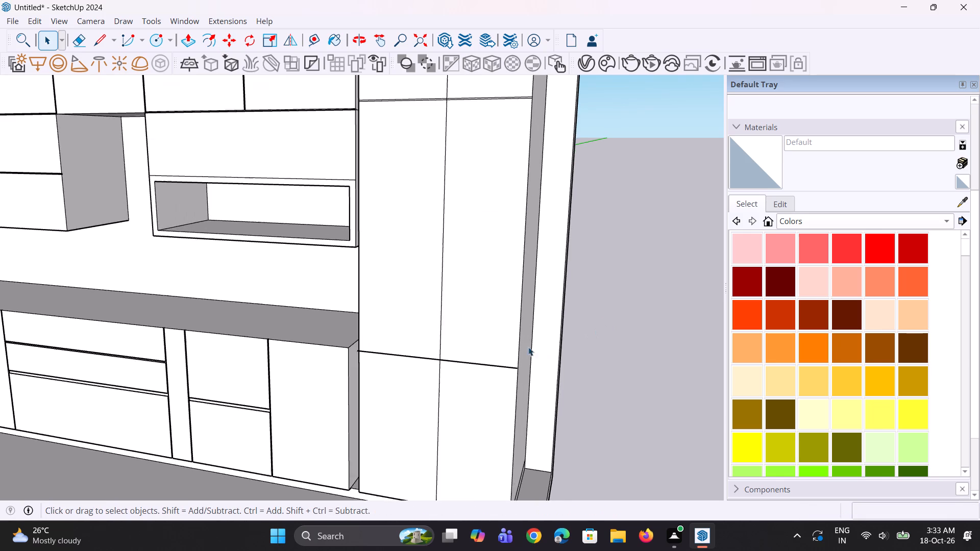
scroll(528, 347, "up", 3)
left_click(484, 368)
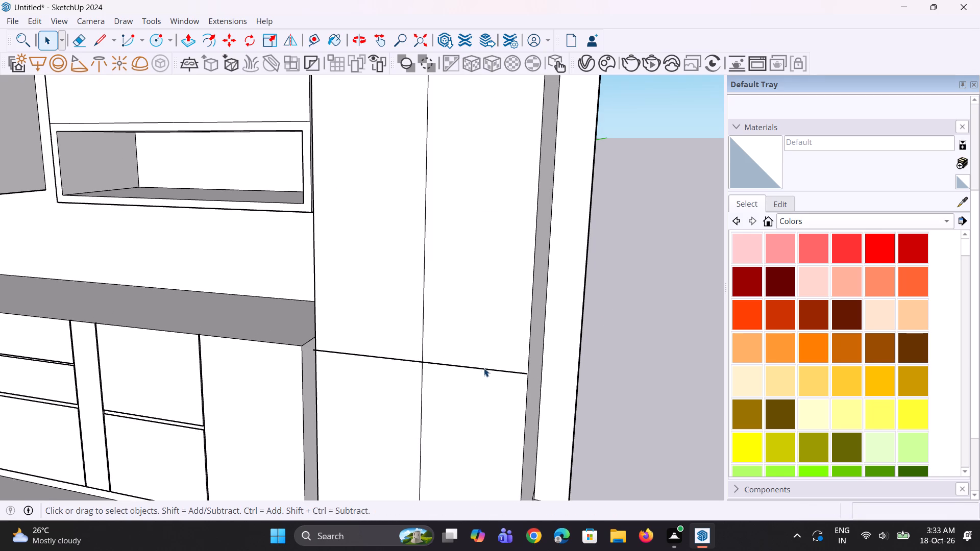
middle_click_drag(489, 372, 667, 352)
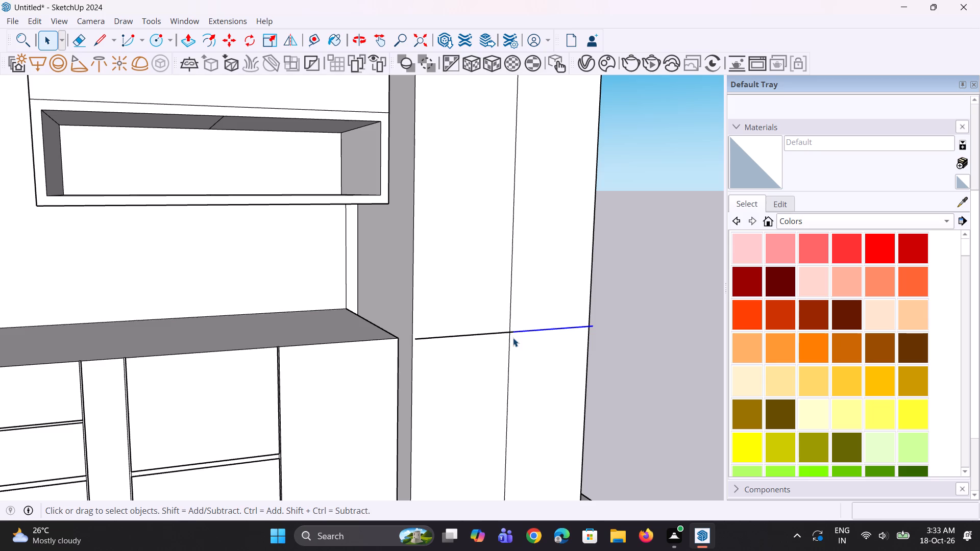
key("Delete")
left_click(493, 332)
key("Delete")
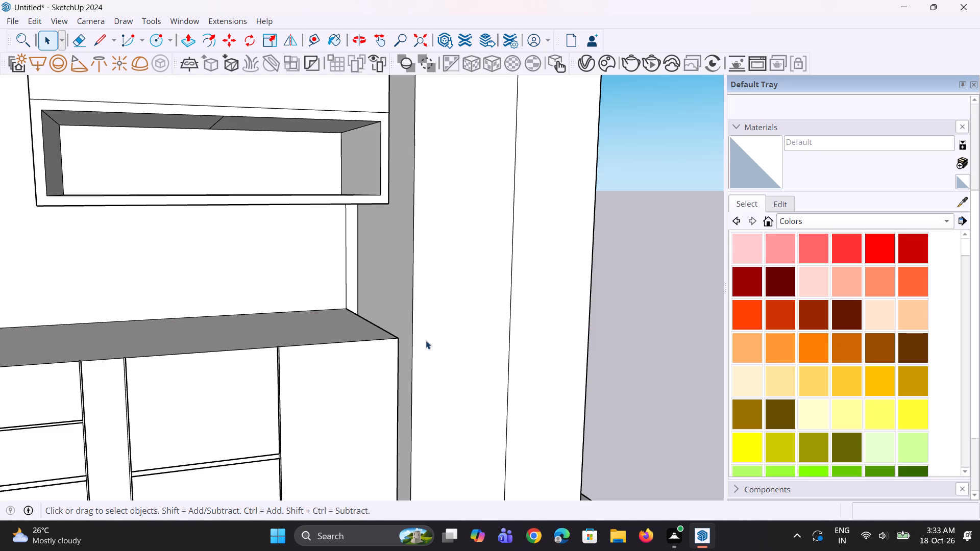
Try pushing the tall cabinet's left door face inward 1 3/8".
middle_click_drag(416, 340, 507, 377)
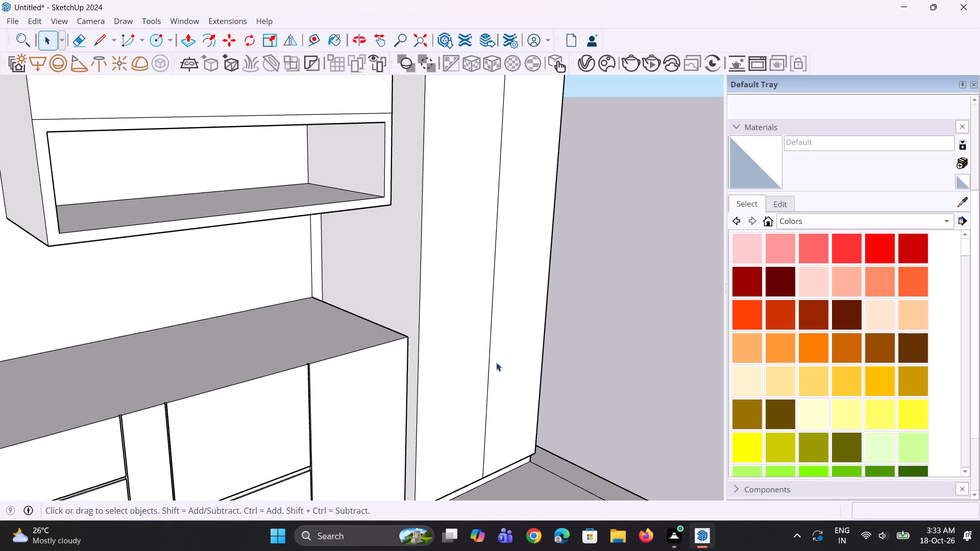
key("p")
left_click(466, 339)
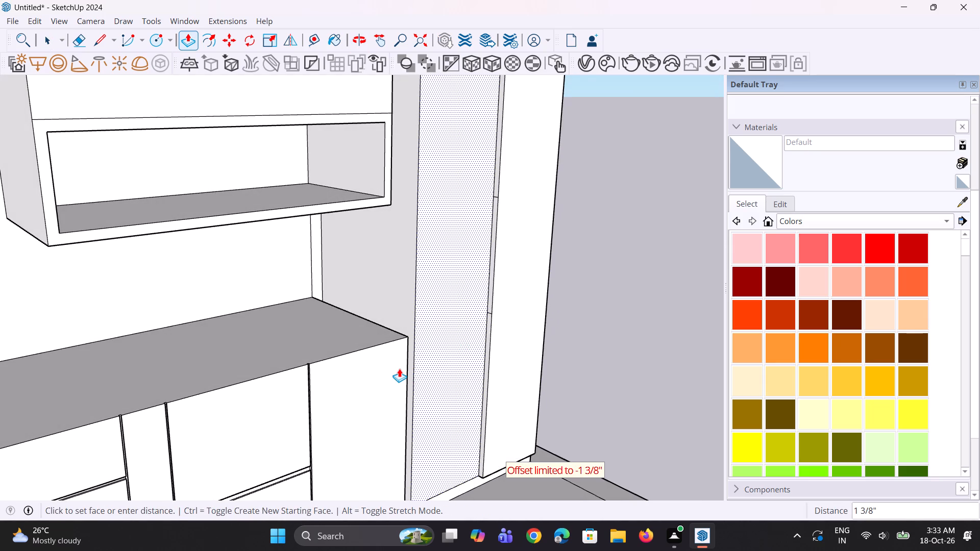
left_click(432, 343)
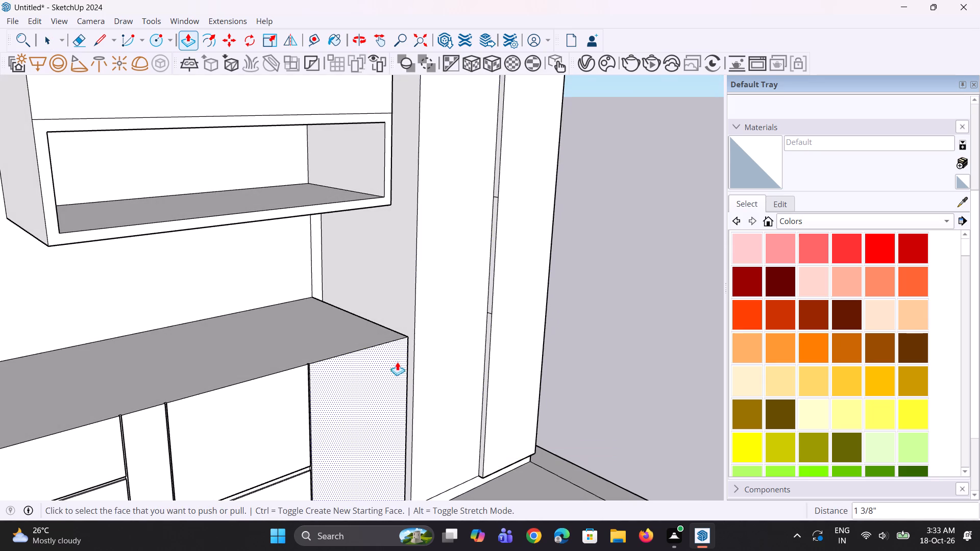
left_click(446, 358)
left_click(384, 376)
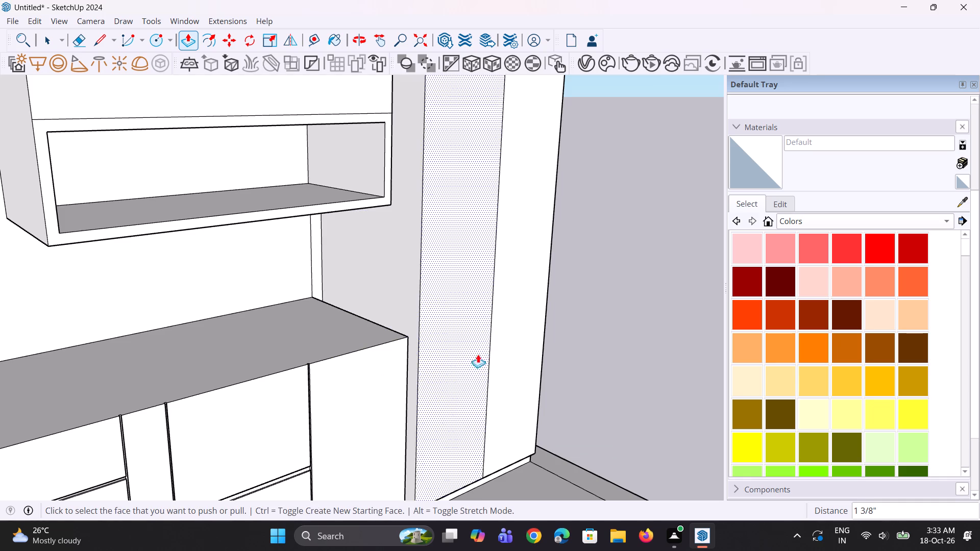
Draw a horizontal line at countertop height across both tall cabinet doors, from the left side edge to the far edge.
middle_click_drag(408, 362, 259, 338)
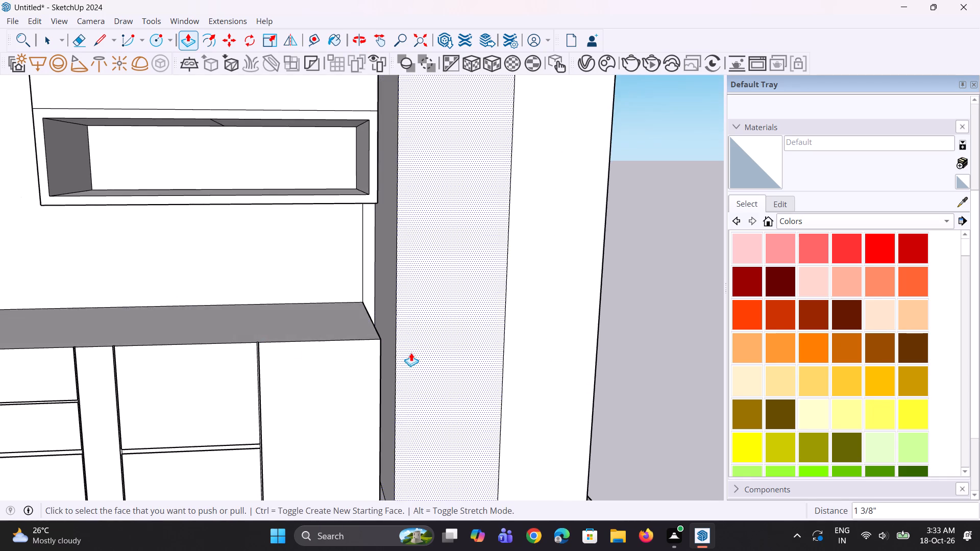
scroll(411, 353, "up", 1)
key("l")
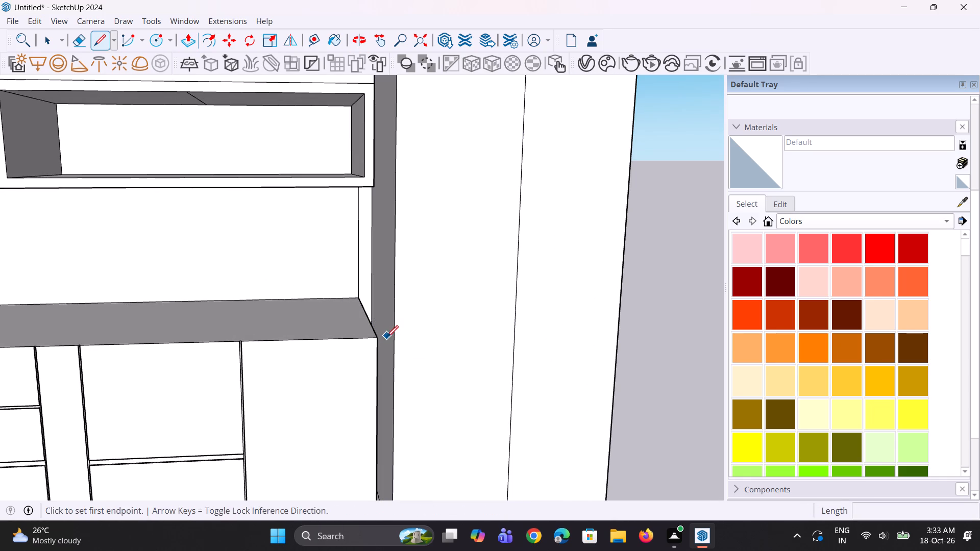
left_click(397, 337)
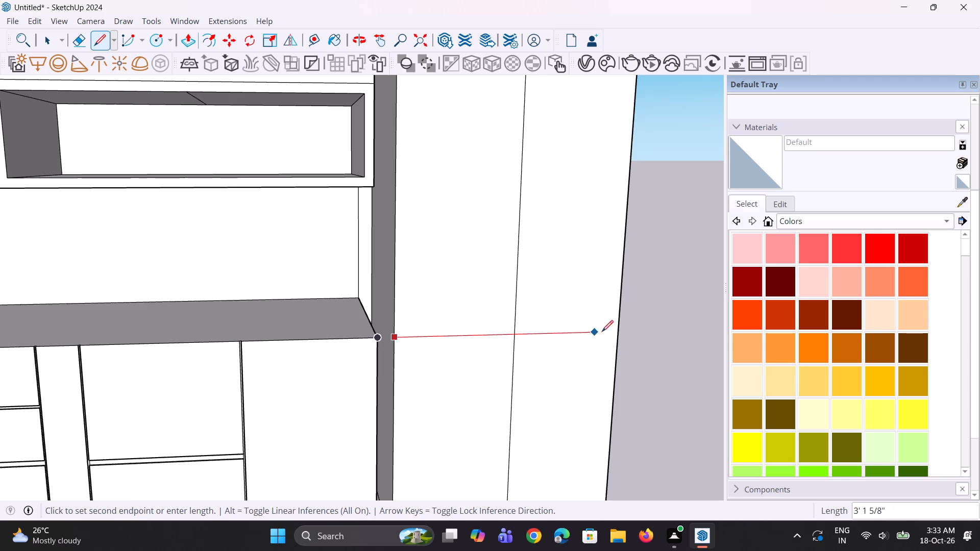
left_click(616, 332)
Copy the two countertop-height edges across the tall cabinet's doors 0.3" downward.
middle_click_drag(604, 342, 565, 345)
key("space")
key("space")
left_click(498, 340)
scroll(524, 339, "up", 2)
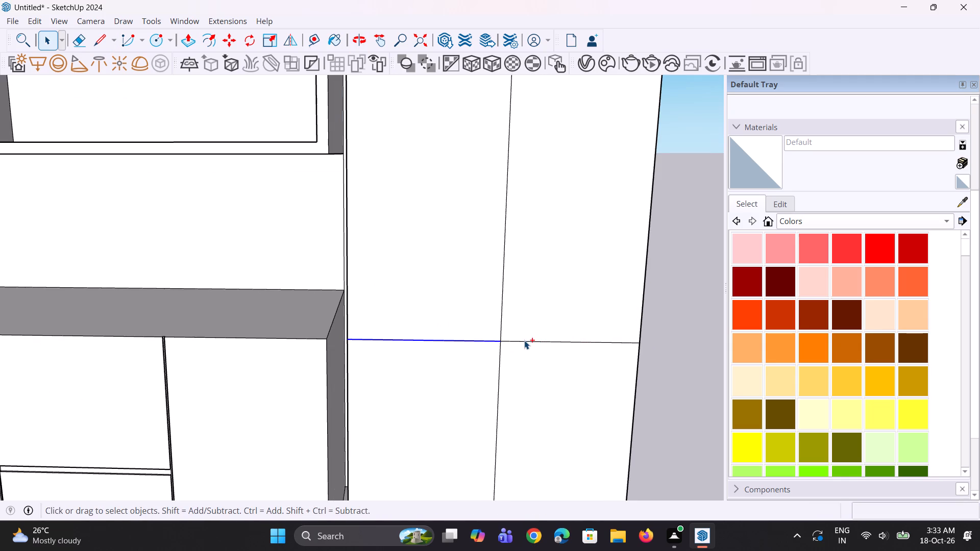
left_click(524, 340, "ctrl")
key("m")
scroll(498, 352, "up", 2)
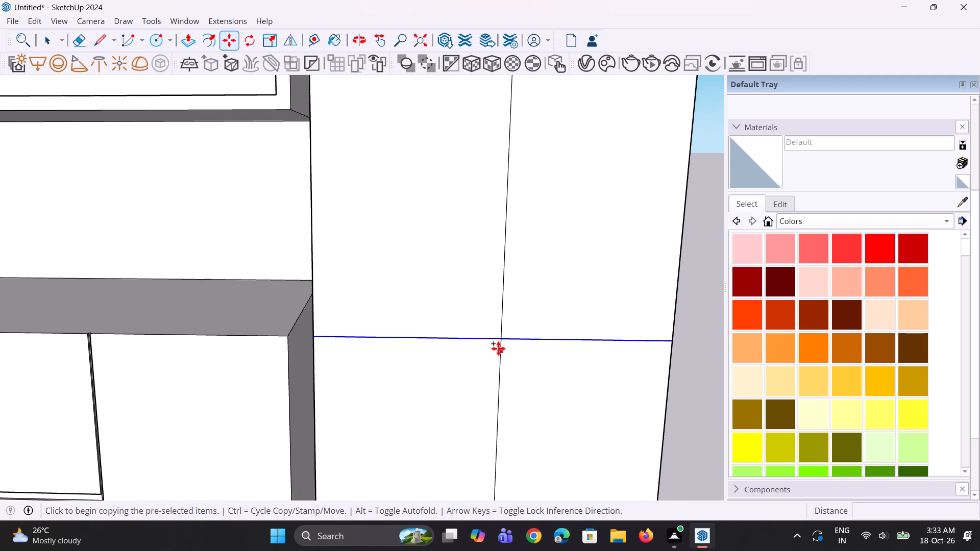
left_click(498, 342)
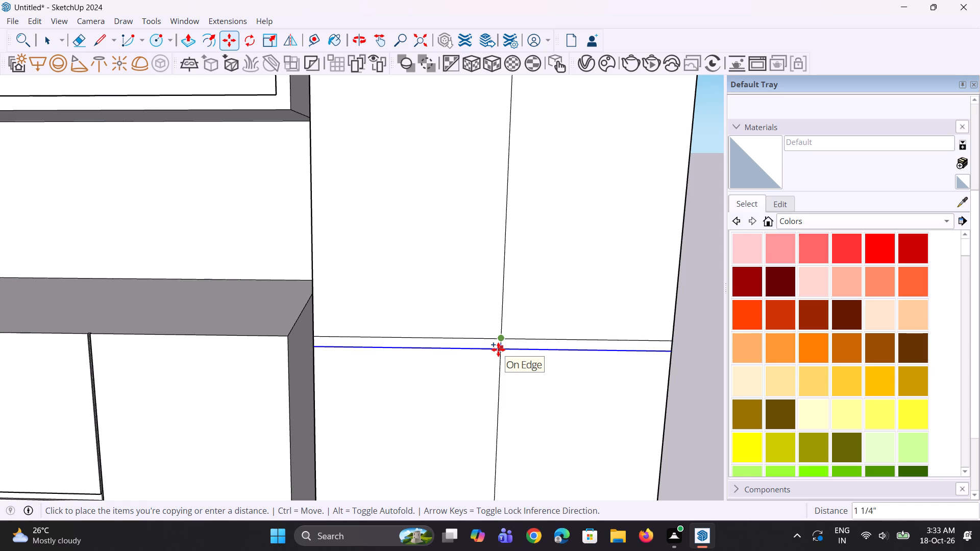
type("0.3\"")
key("Return")
middle_click_drag(498, 350, 452, 336)
key("space")
key("space")
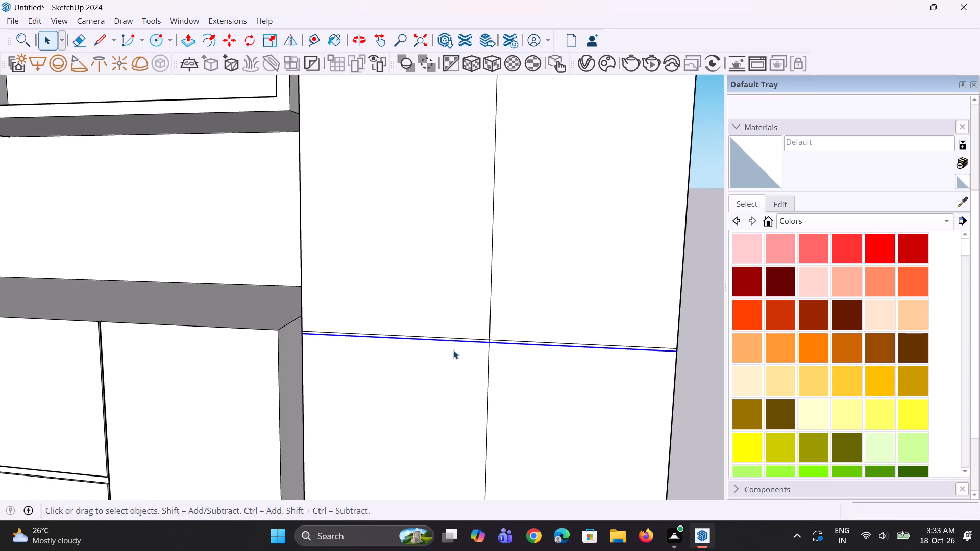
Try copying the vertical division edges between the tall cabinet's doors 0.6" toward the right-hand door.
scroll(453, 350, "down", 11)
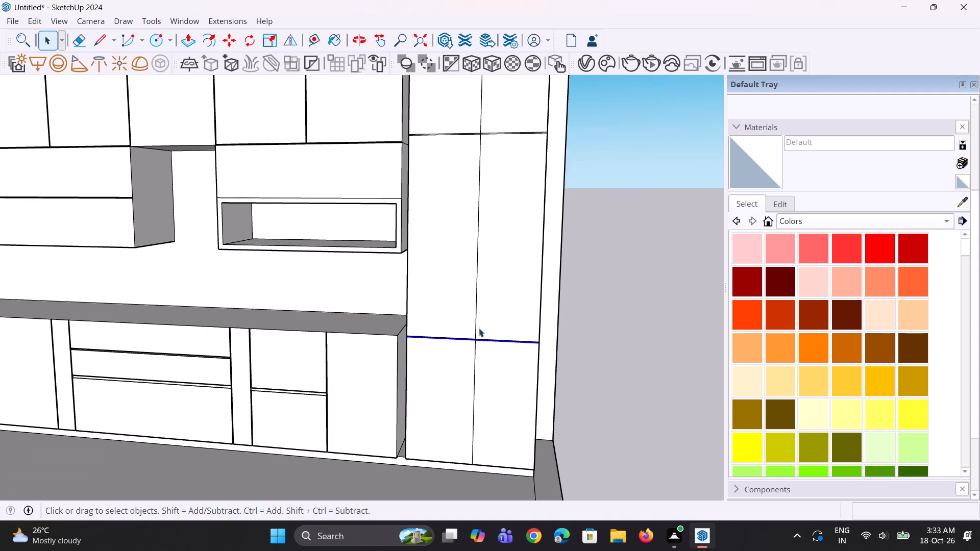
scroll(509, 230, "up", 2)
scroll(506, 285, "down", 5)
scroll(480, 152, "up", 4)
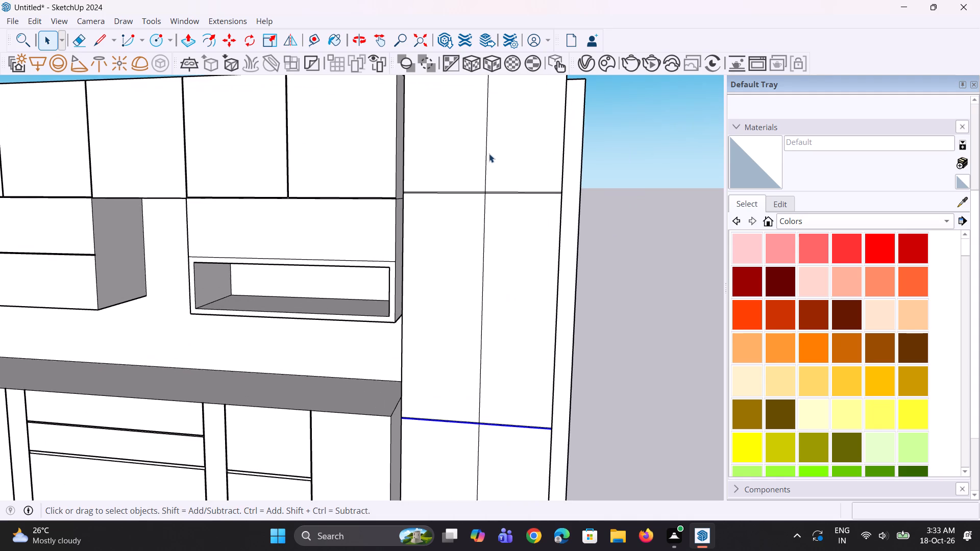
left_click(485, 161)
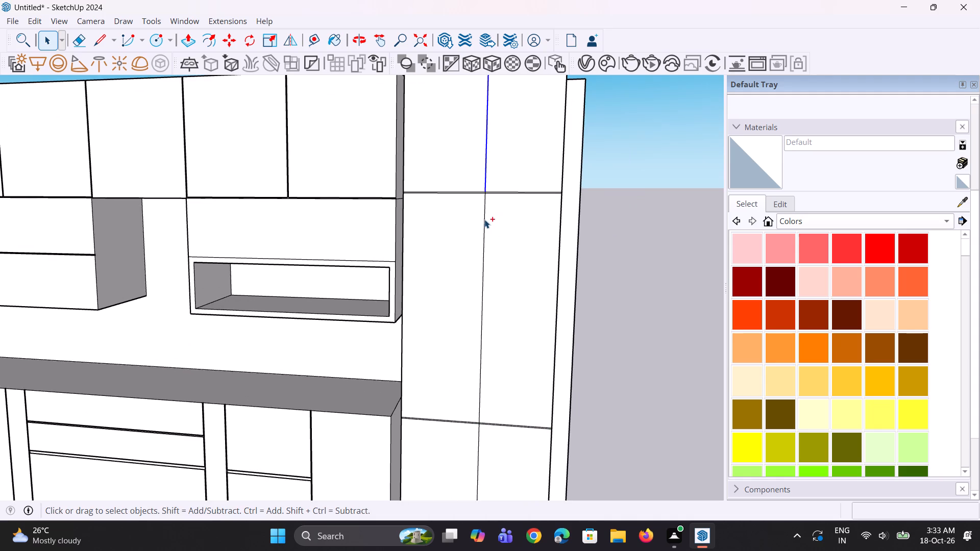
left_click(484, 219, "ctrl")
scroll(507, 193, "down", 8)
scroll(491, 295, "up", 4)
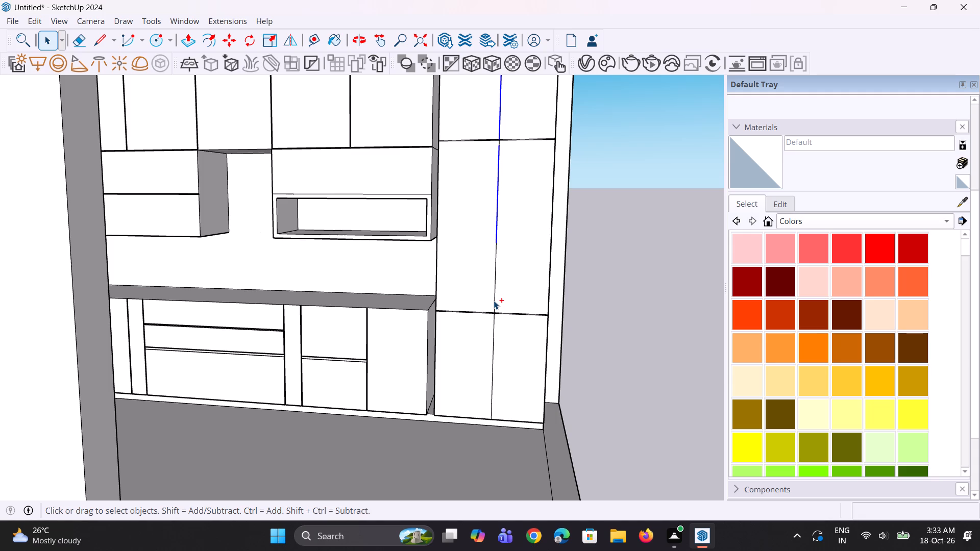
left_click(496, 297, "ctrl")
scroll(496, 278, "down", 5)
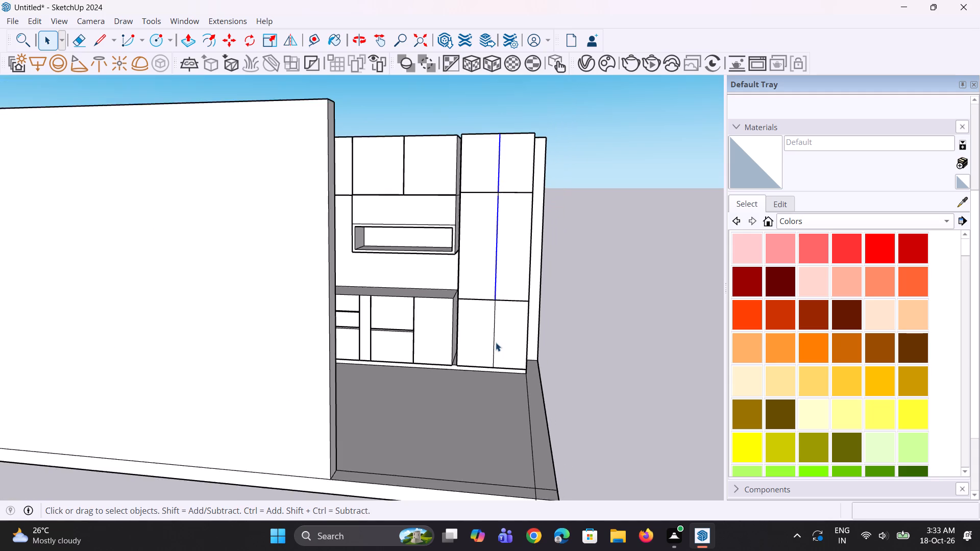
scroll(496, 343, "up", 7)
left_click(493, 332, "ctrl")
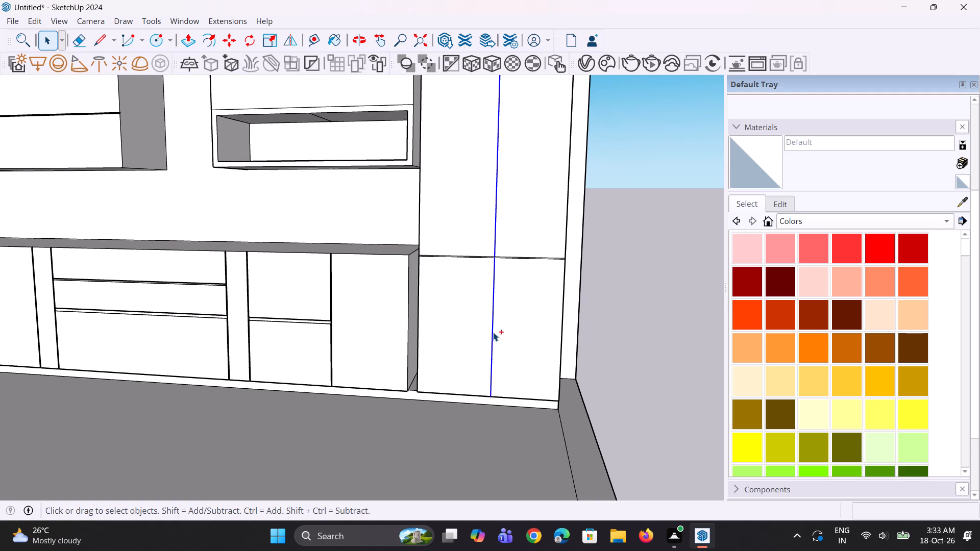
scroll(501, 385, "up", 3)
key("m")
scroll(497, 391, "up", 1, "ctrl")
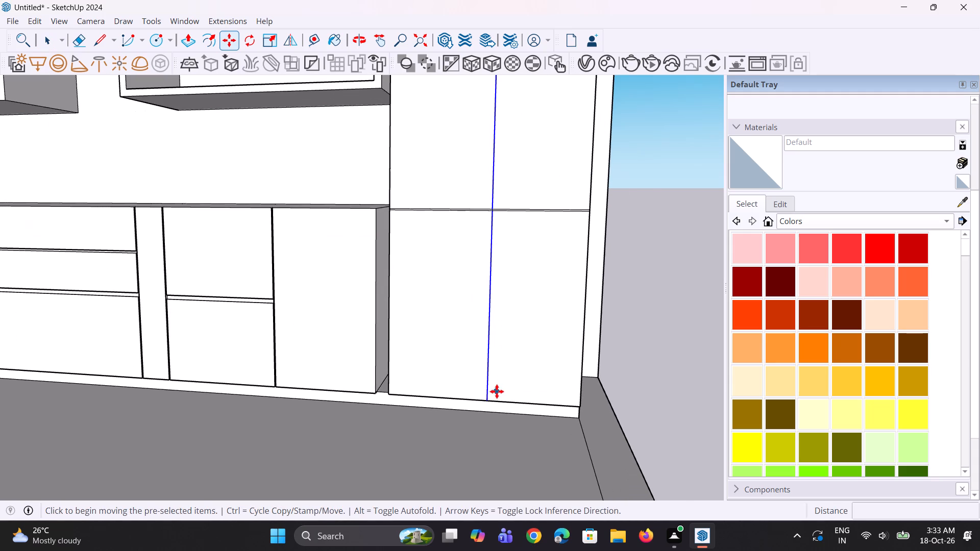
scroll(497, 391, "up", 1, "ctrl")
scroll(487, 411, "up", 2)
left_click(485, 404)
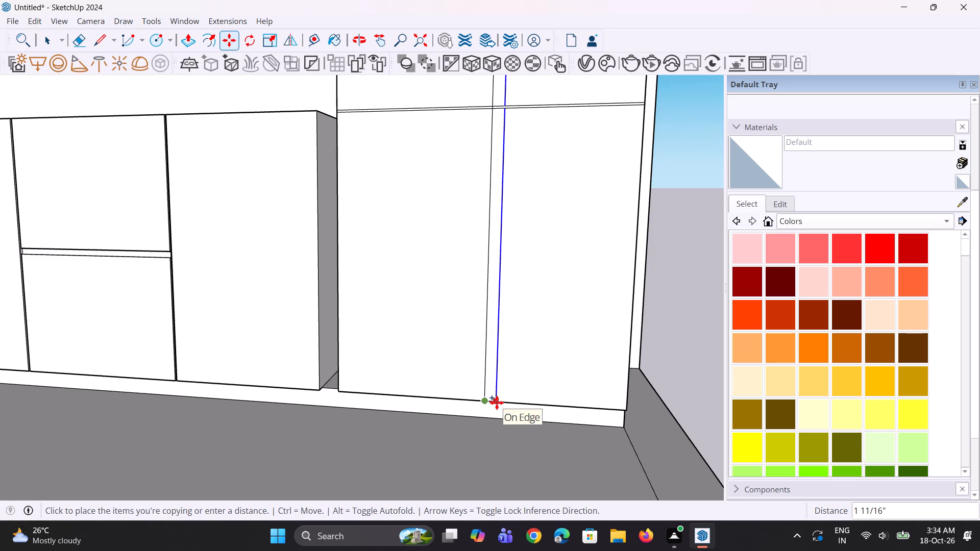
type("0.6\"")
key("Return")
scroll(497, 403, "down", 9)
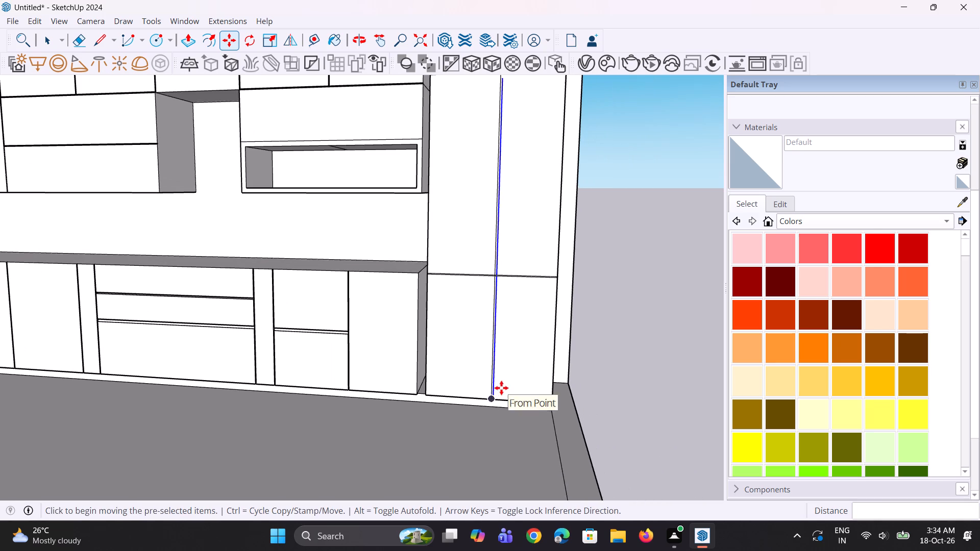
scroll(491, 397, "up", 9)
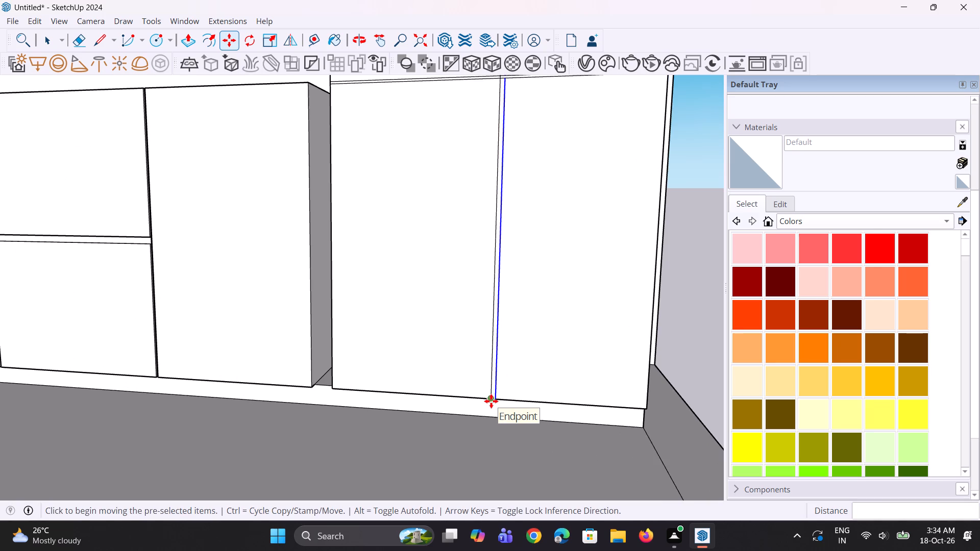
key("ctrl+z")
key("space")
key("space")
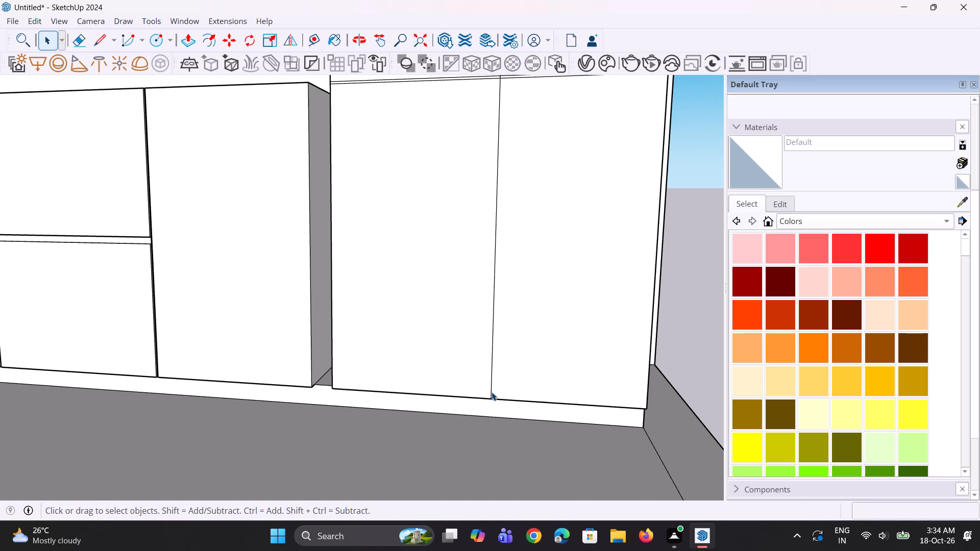
Copy the full-height vertical division edges, including the short gap segments, about 1 7/16" toward the tall cabinet's right-hand door.
left_click(492, 389)
scroll(498, 420, "down", 9)
scroll(520, 206, "up", 5)
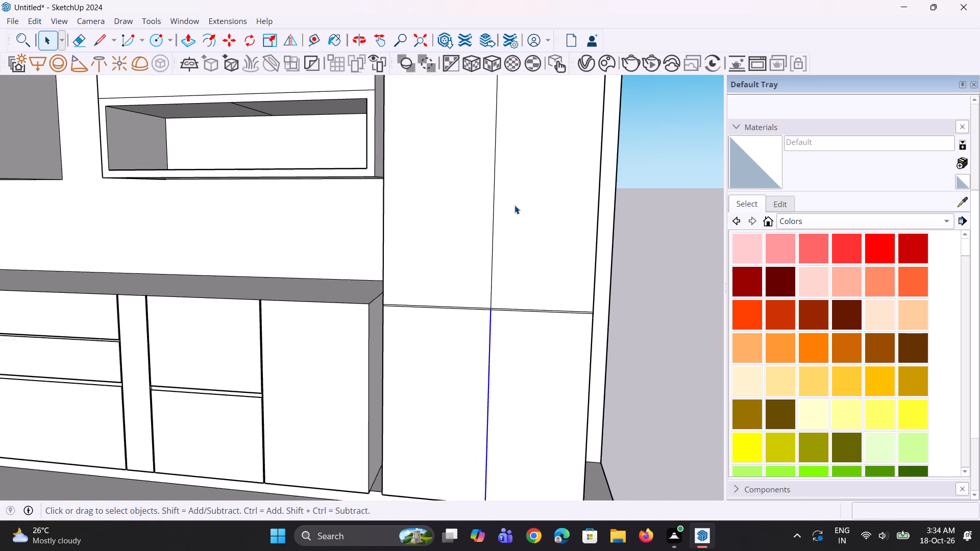
scroll(514, 205, "up", 2)
left_click(485, 216, "ctrl")
scroll(492, 279, "down", 8)
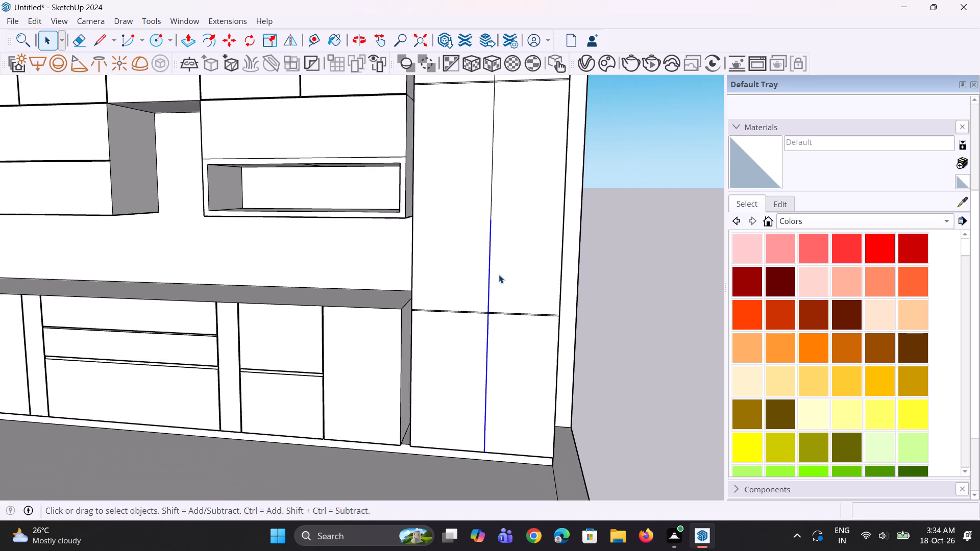
scroll(499, 274, "down", 7)
scroll(502, 229, "up", 3, "ctrl")
left_click(495, 216, "ctrl")
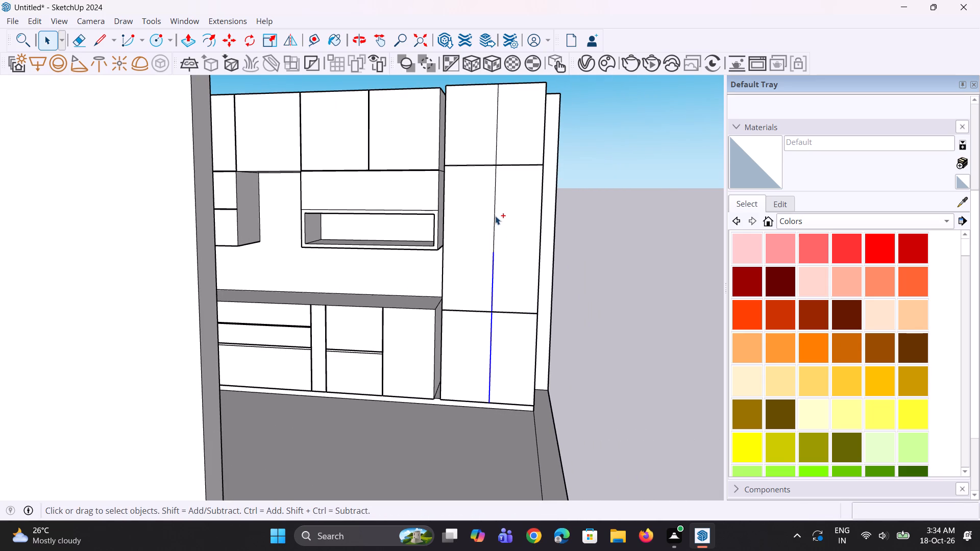
scroll(495, 176, "up", 2, "ctrl")
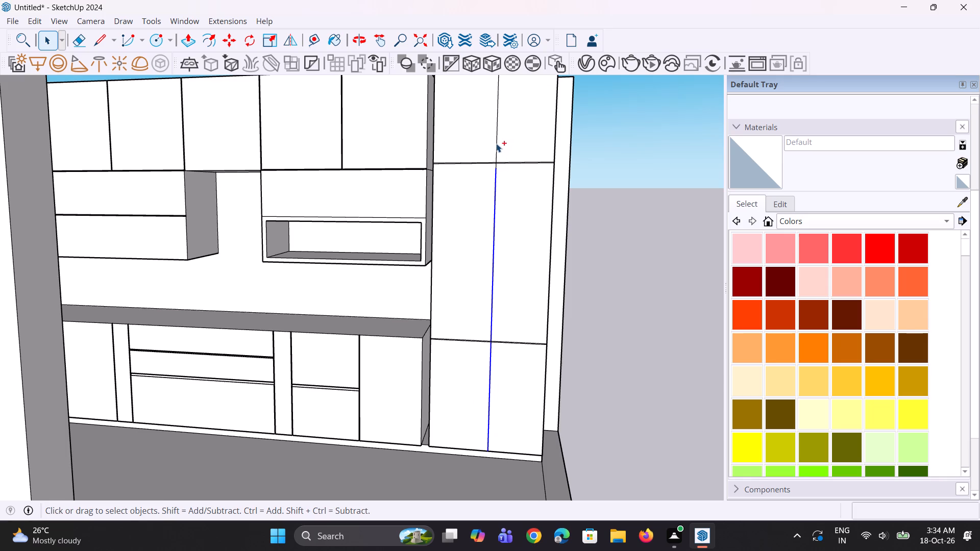
left_click(496, 143, "ctrl")
scroll(495, 165, "up", 8, "ctrl")
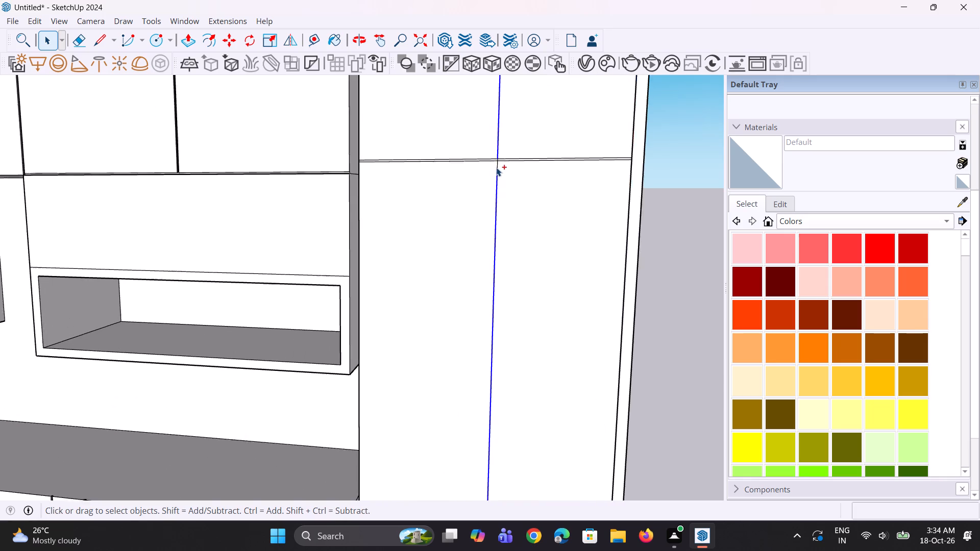
scroll(496, 167, "up", 1, "ctrl")
left_click(499, 164, "ctrl")
scroll(501, 190, "down", 4)
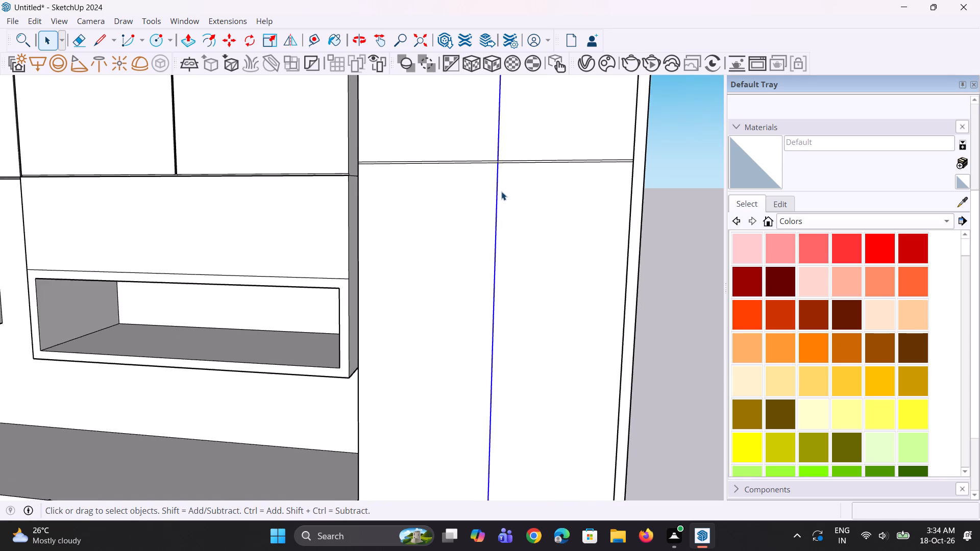
scroll(501, 191, "down", 13)
scroll(510, 308, "up", 4)
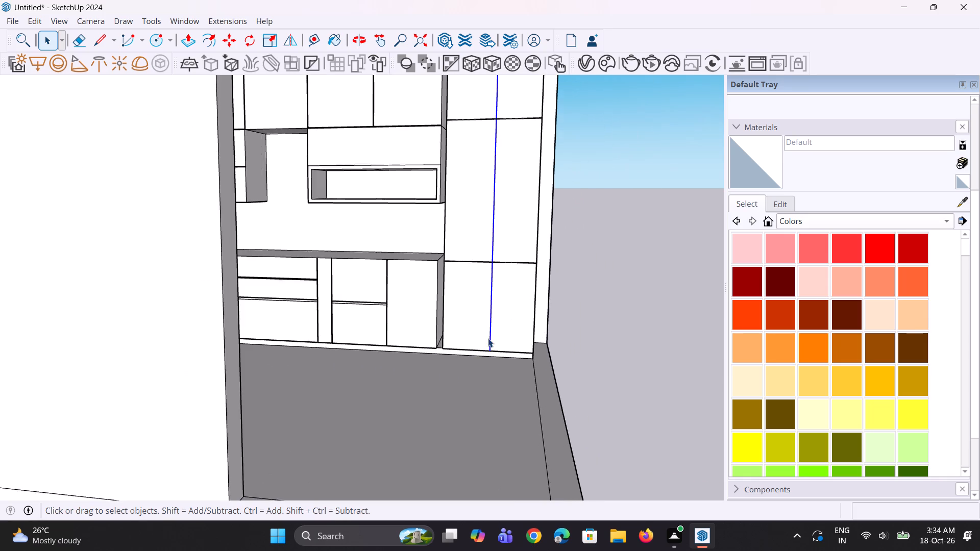
scroll(488, 338, "up", 9)
key("m")
scroll(499, 367, "up", 5)
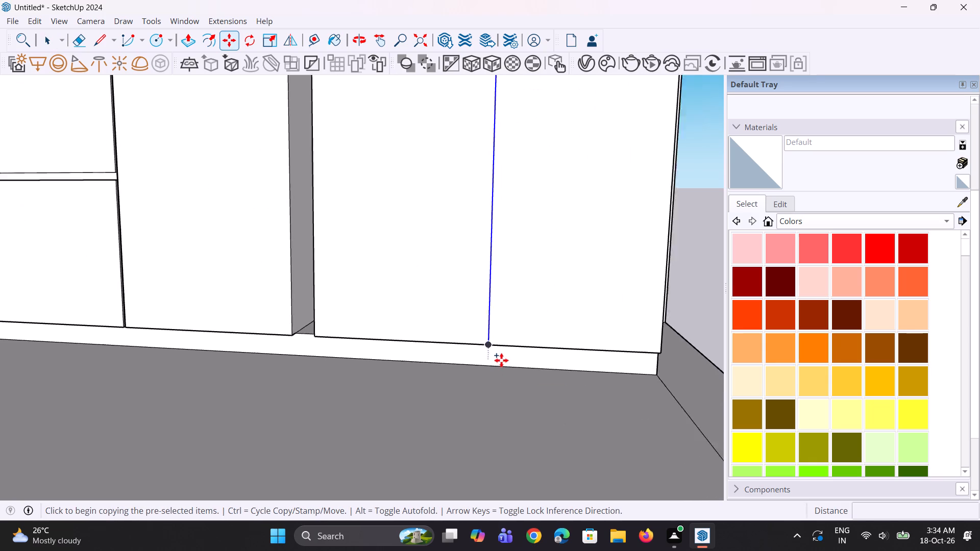
left_click(491, 345)
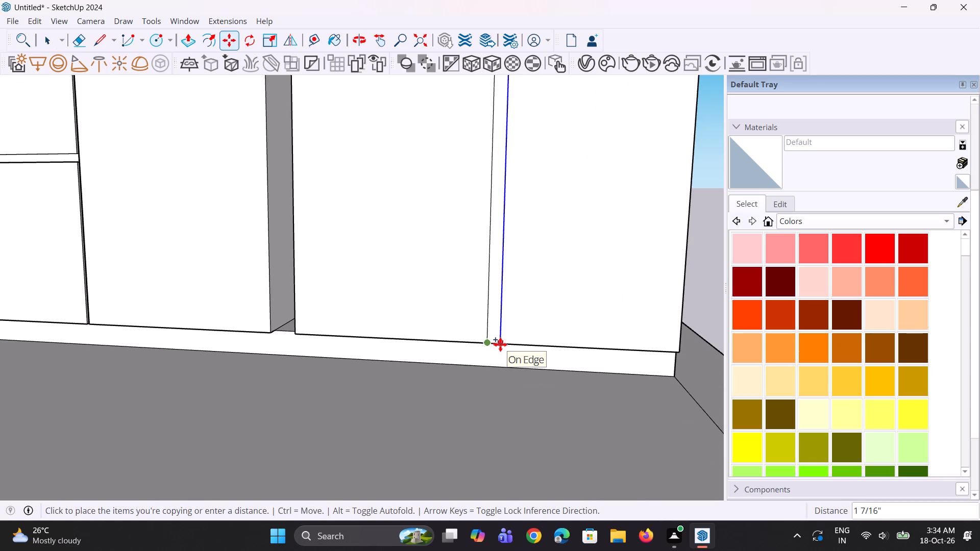
left_click(500, 344)
scroll(474, 377, "down", 11)
middle_click_drag(473, 374, 440, 367)
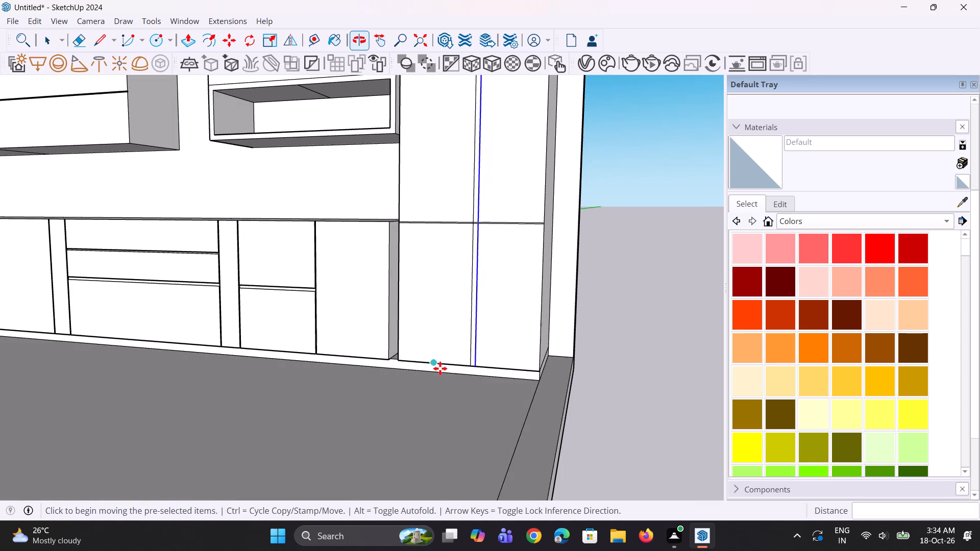
key("space")
Erase the two short horizontal edges crossing the vertical gap at the tall cabinet's upper division.
scroll(614, 376, "down", 9)
scroll(523, 162, "up", 19)
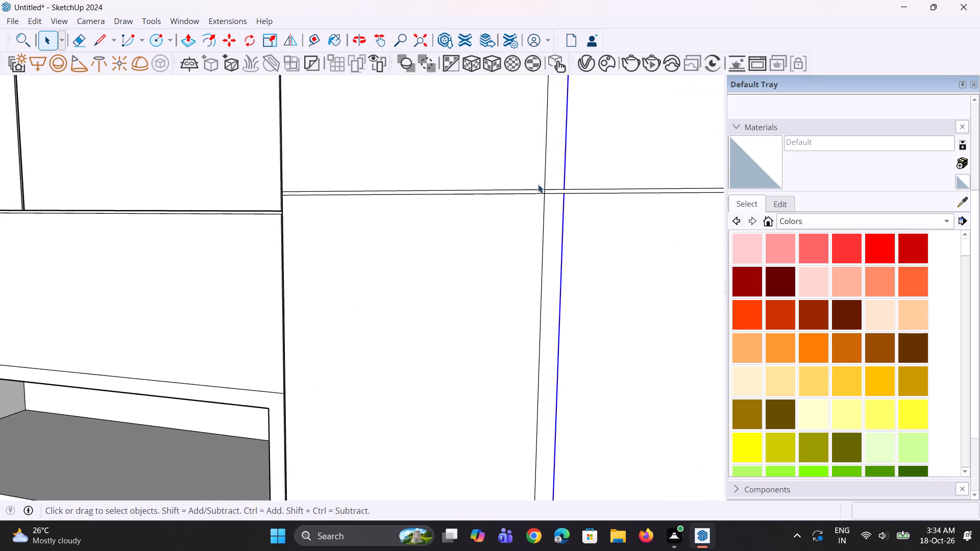
scroll(538, 184, "up", 6)
key("e")
left_click(546, 182)
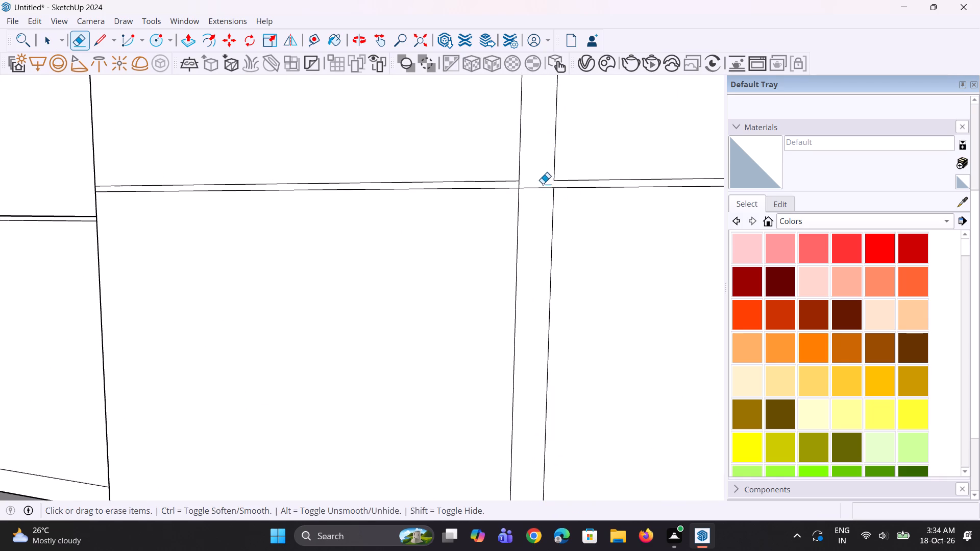
left_click(541, 189)
Erase the two short horizontal edges crossing the tall cabinet's vertical gap at countertop height.
scroll(541, 189, "down", 5)
scroll(538, 202, "up", 1)
middle_click_drag(538, 204, 534, 221)
scroll(557, 200, "up", 6)
scroll(507, 179, "down", 16)
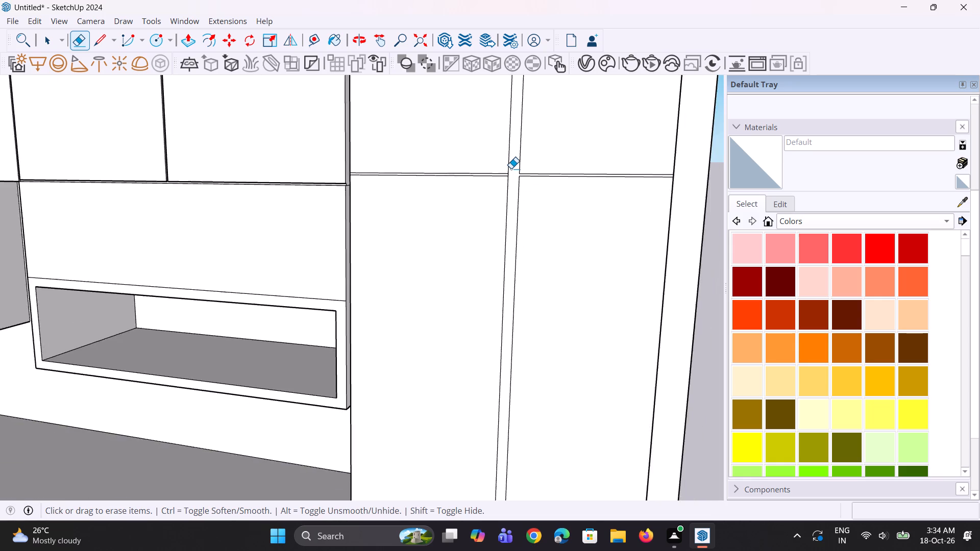
scroll(511, 168, "down", 8)
scroll(488, 414, "up", 8)
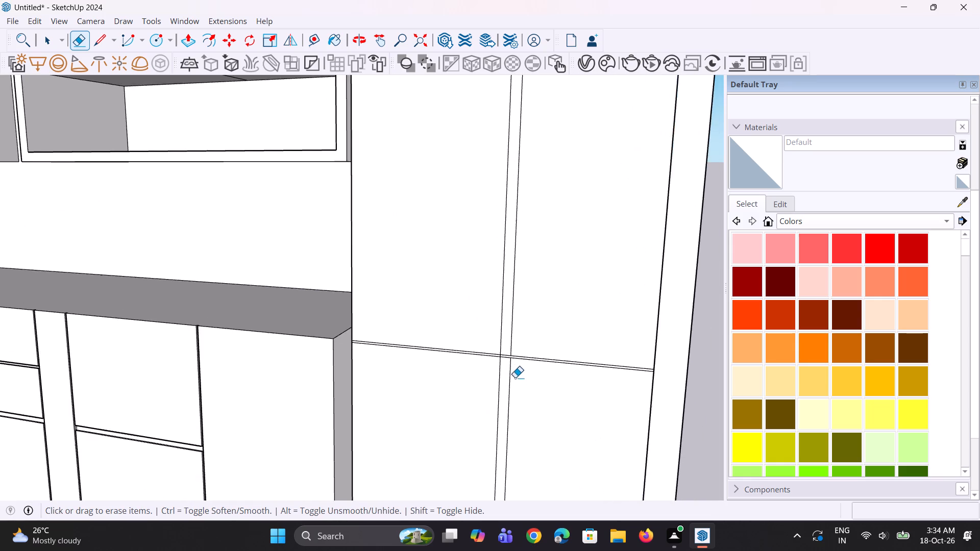
scroll(512, 367, "up", 7)
left_click(504, 346)
left_click(502, 349)
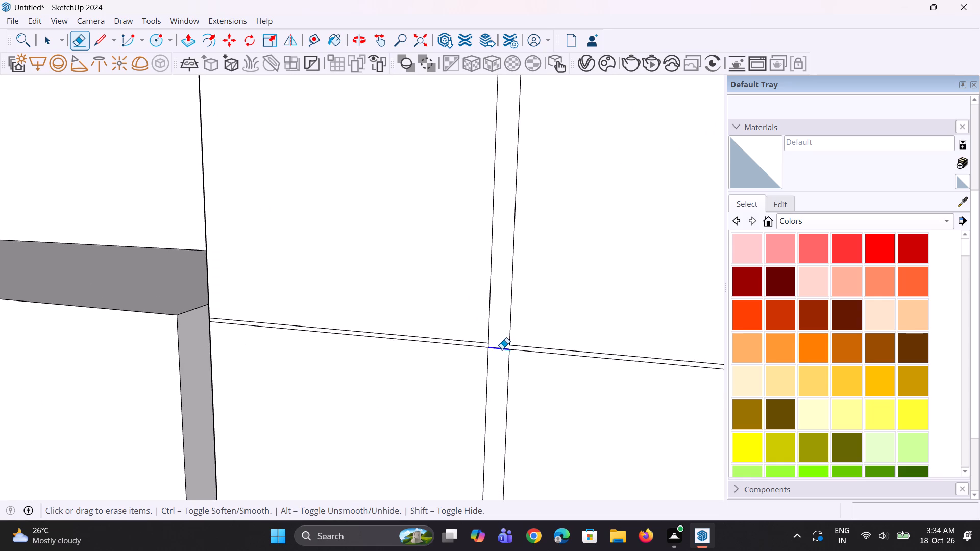
Draw the missing vertical edge, about 5/16", closing the end of the right-hand countertop-height gap against the vertical gap.
scroll(499, 335, "down", 17)
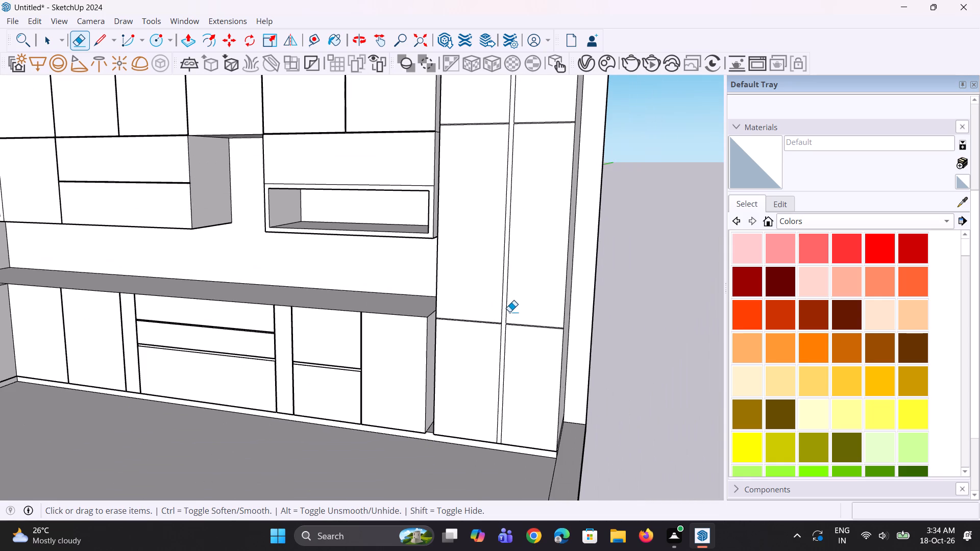
scroll(509, 312, "up", 15)
key("l")
scroll(512, 310, "up", 3)
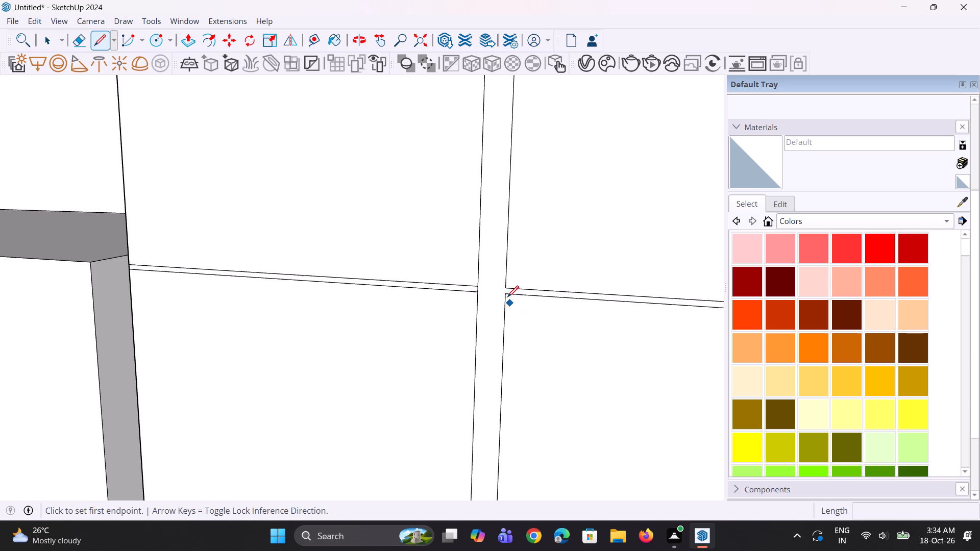
scroll(505, 293, "up", 4)
left_click(506, 283)
left_click(504, 298)
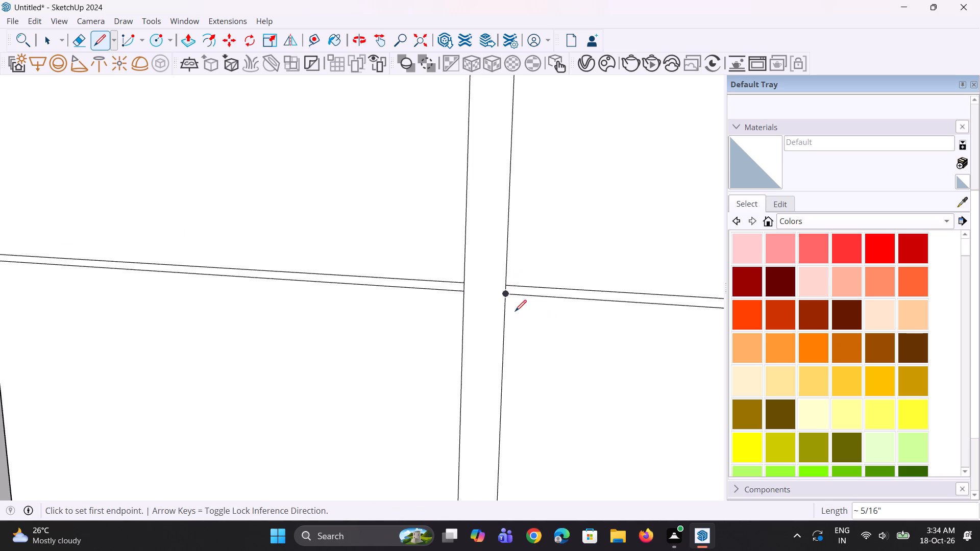
scroll(516, 315, "down", 5)
key("space")
key("space")
Draw the missing short vertical edge between the right-hand upper horizontal gap and the tall cabinet's vertical gap.
scroll(518, 316, "down", 4)
key("l")
scroll(490, 319, "down", 5)
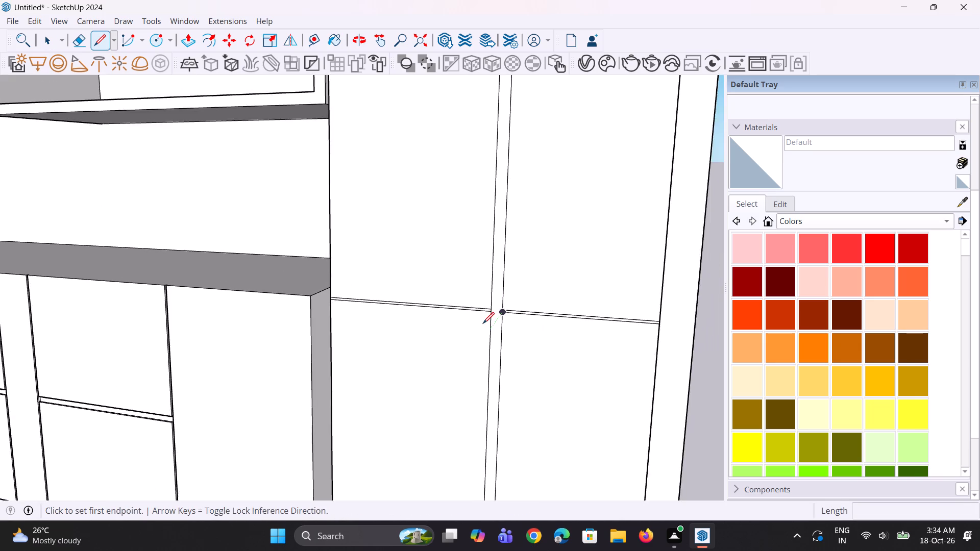
scroll(483, 323, "down", 9)
scroll(491, 145, "up", 2)
scroll(448, 373, "down", 5)
scroll(478, 243, "up", 2)
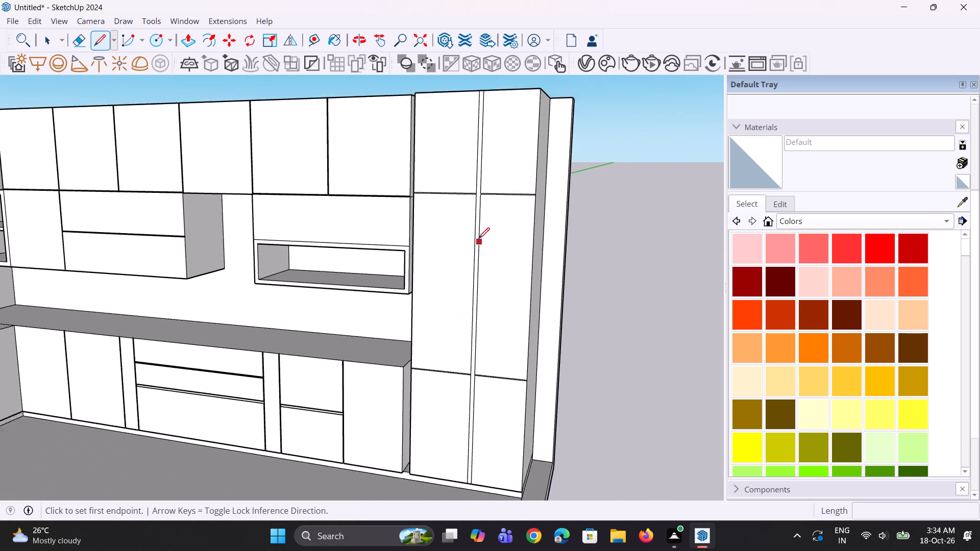
scroll(501, 162, "up", 3)
scroll(458, 201, "up", 13)
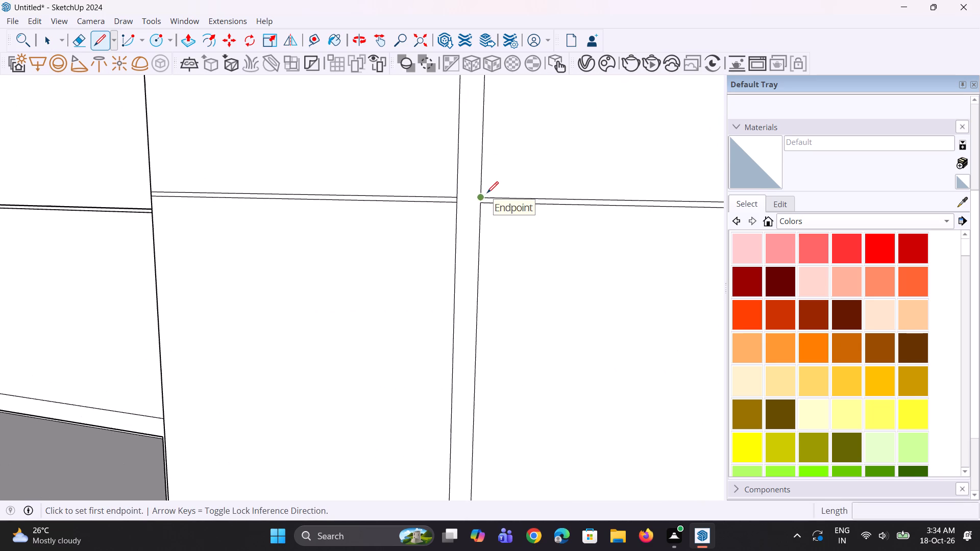
scroll(483, 196, "up", 8)
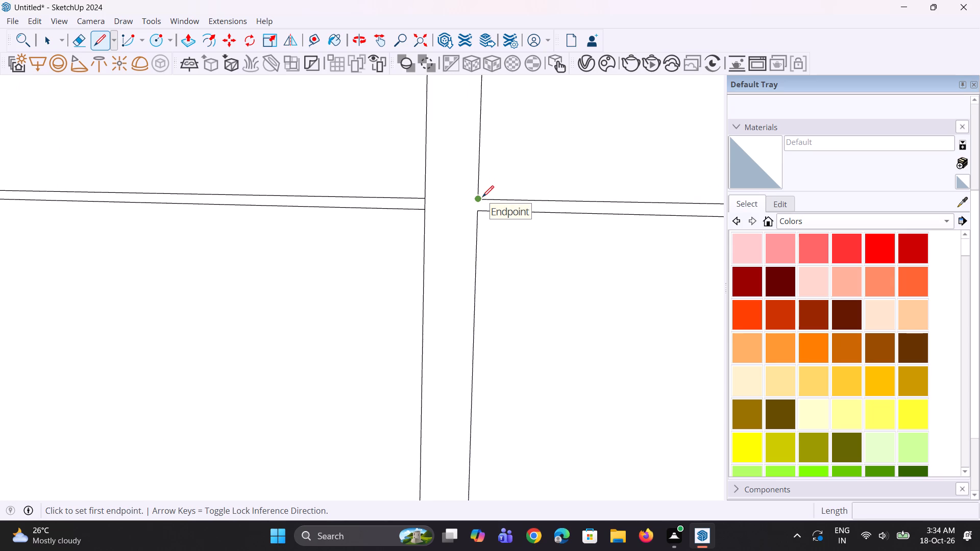
left_click(481, 199)
left_click(477, 211)
key("space")
scroll(492, 240, "down", 4)
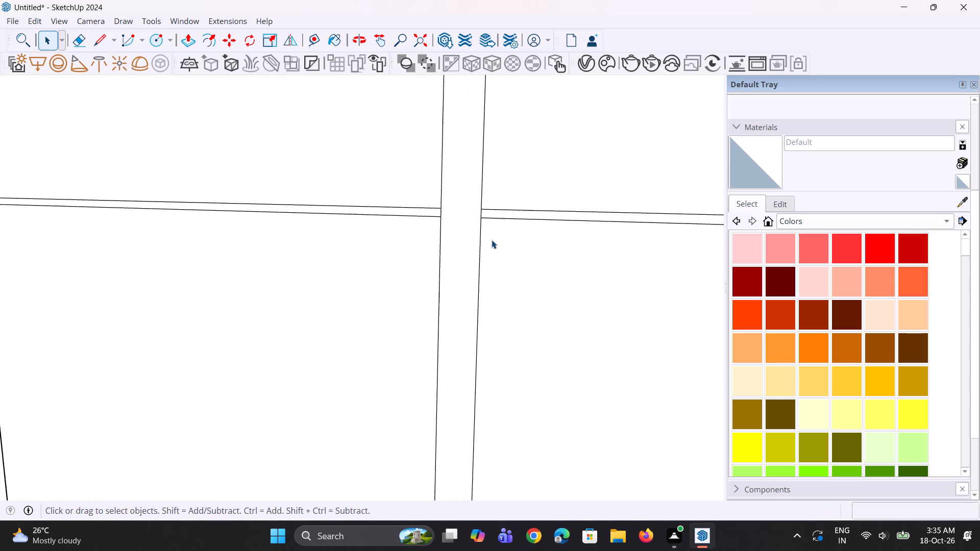
key("space")
Push the upper horizontal gap strips on both sides of the tall cabinet's vertical gap inward 0.3".
scroll(485, 242, "down", 5)
middle_click_drag(478, 252, 458, 259)
key("p")
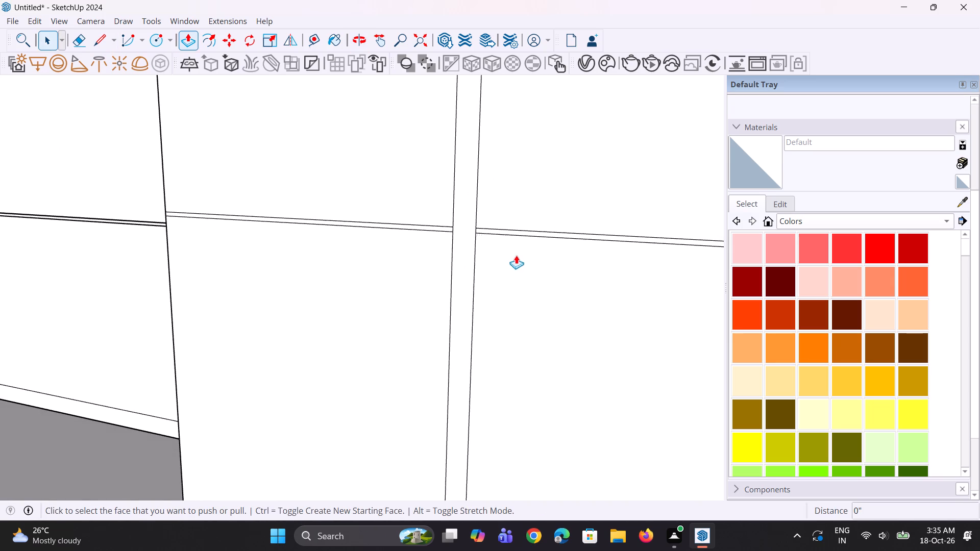
left_click(523, 232)
type("0.3\"")
key("Return")
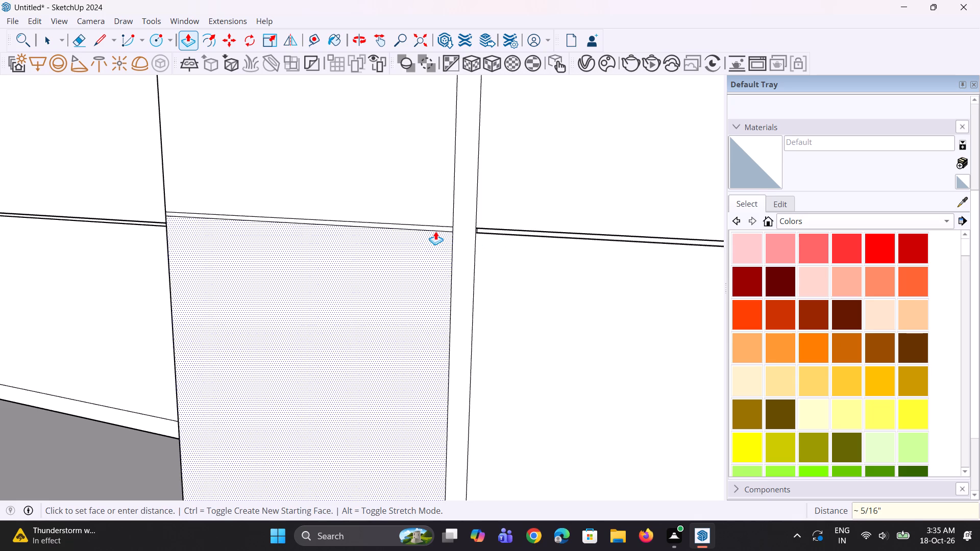
double_click(438, 229)
Recess both countertop-height gap strips on the tall cabinet by the same 0.3" push distance.
scroll(475, 267, "down", 5)
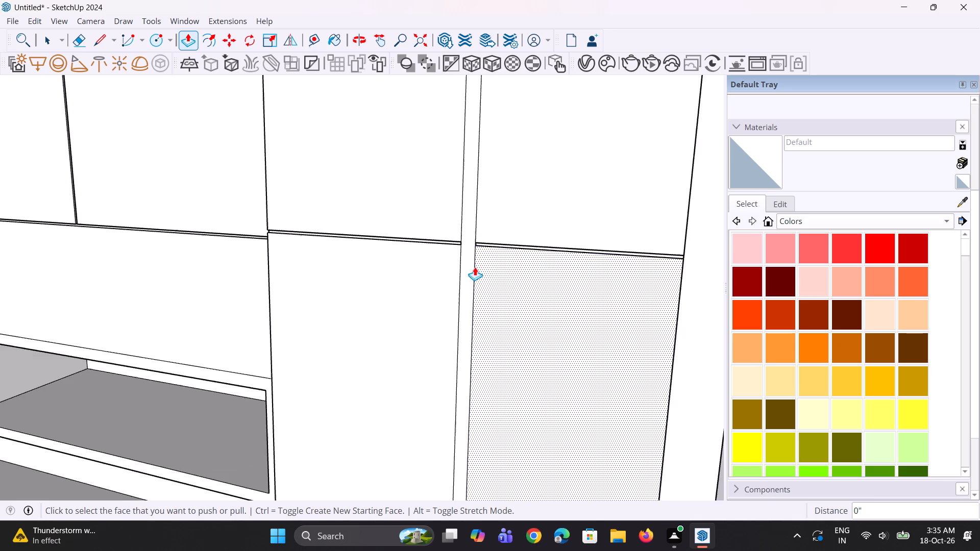
scroll(477, 257, "down", 14)
scroll(515, 409, "up", 6)
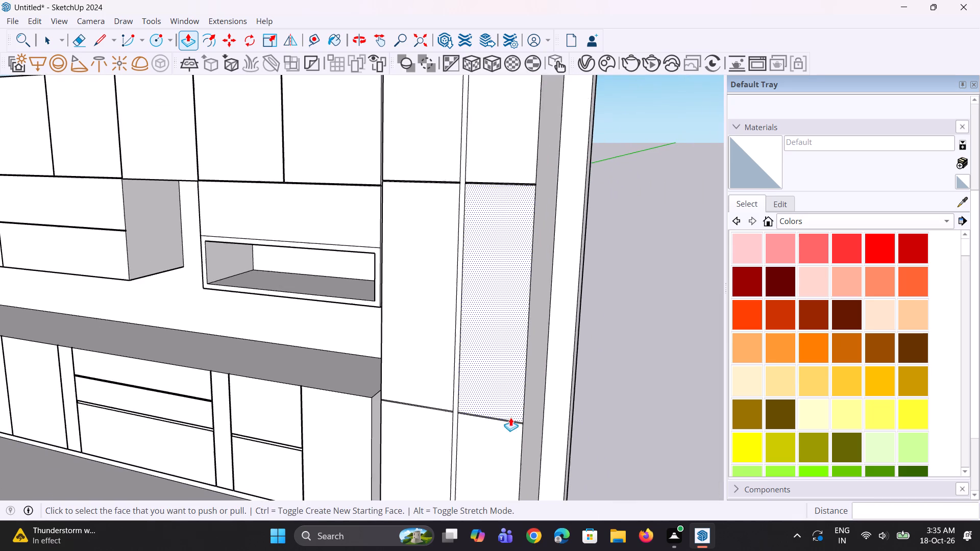
scroll(510, 417, "up", 10)
double_click(507, 424)
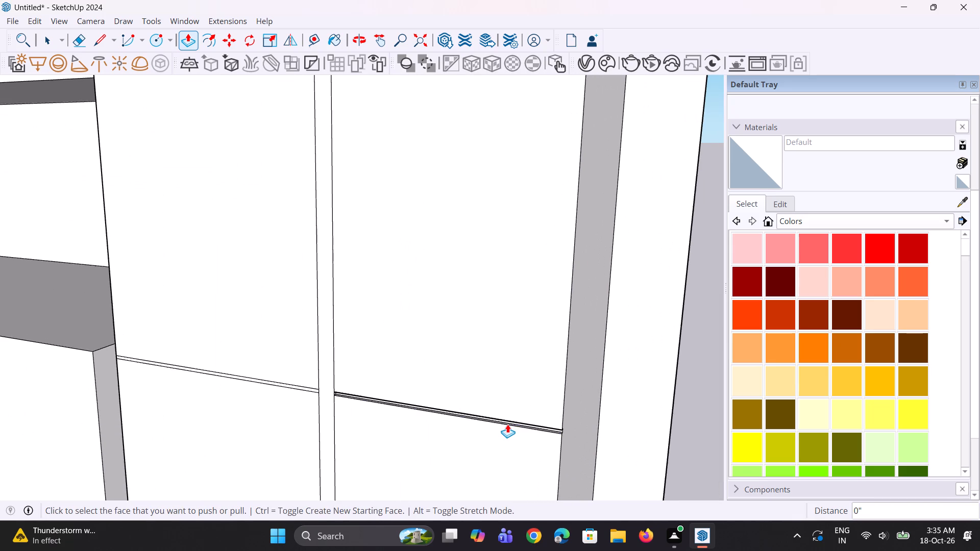
double_click(313, 389)
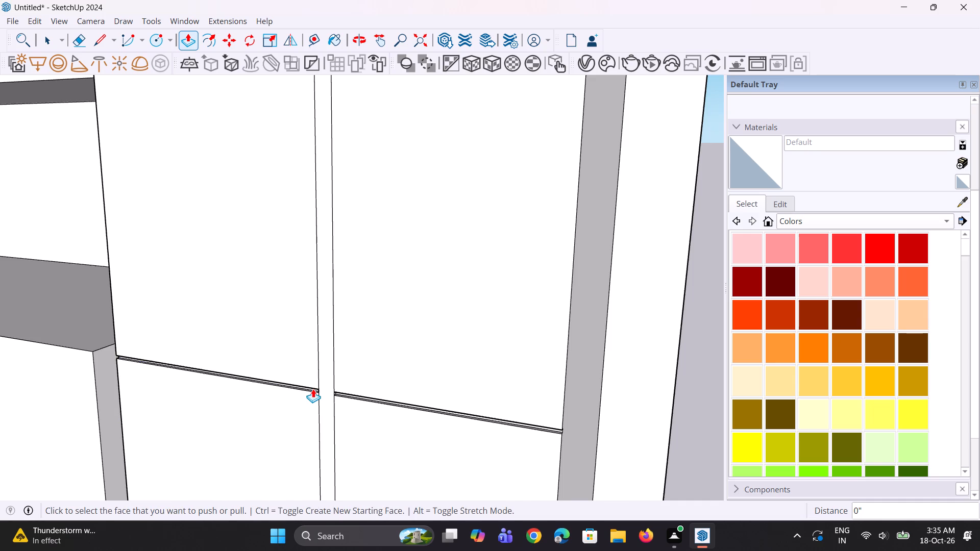
Recess the full-height vertical gap strip between the tall cabinet doors by 0.3", plus about 1 1/16" further inward.
scroll(460, 362, "down", 11)
middle_click_drag(403, 366, 420, 364)
scroll(420, 364, "down", 2)
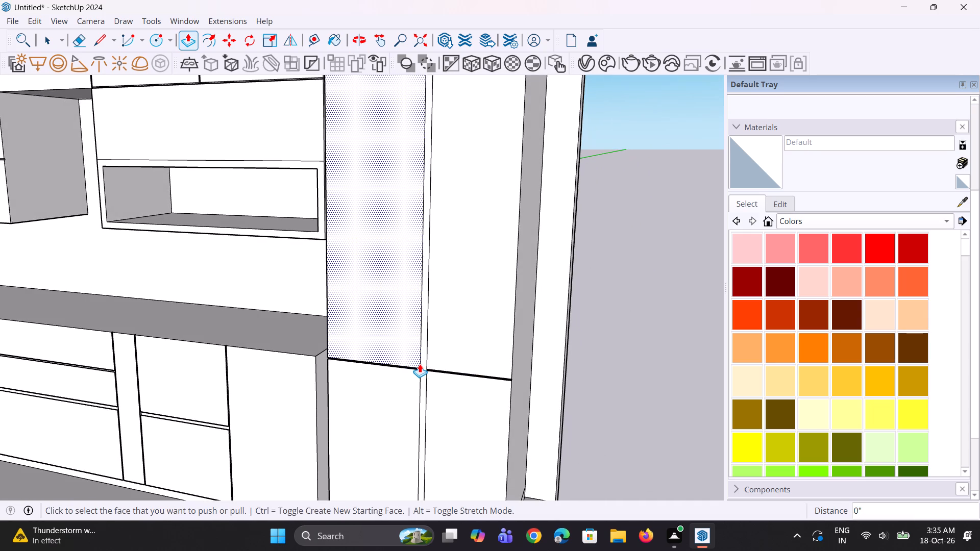
scroll(420, 364, "down", 7)
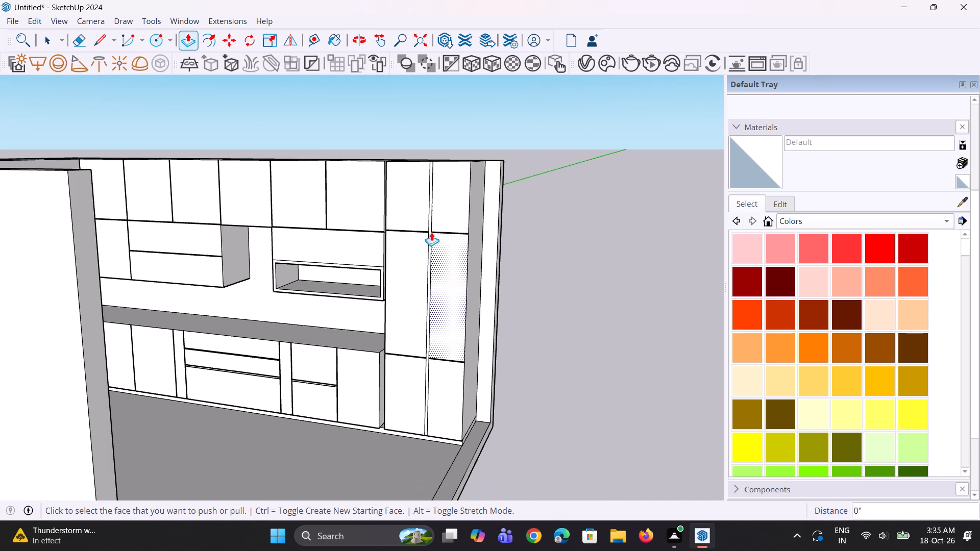
scroll(430, 230, "up", 5)
double_click(431, 253)
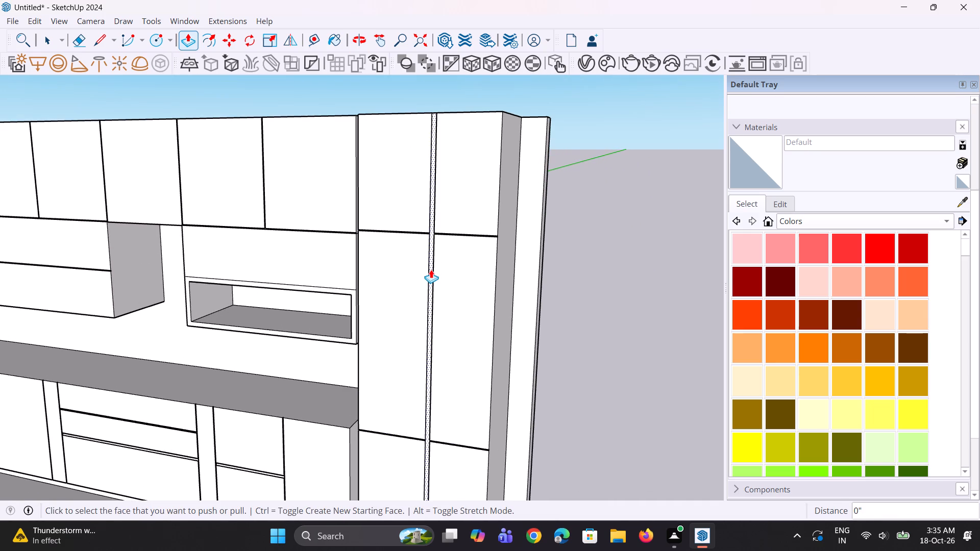
scroll(431, 269, "up", 6)
left_click(429, 277)
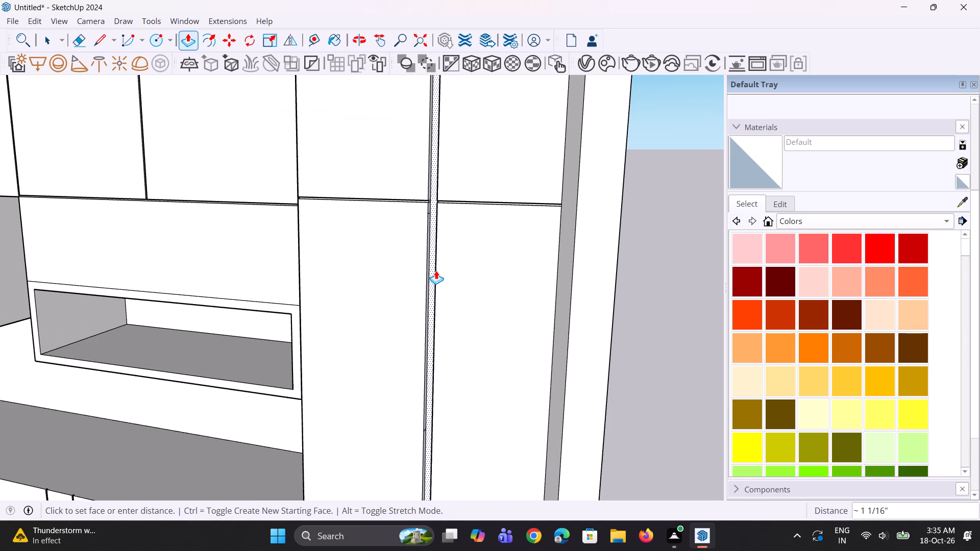
left_click(436, 270)
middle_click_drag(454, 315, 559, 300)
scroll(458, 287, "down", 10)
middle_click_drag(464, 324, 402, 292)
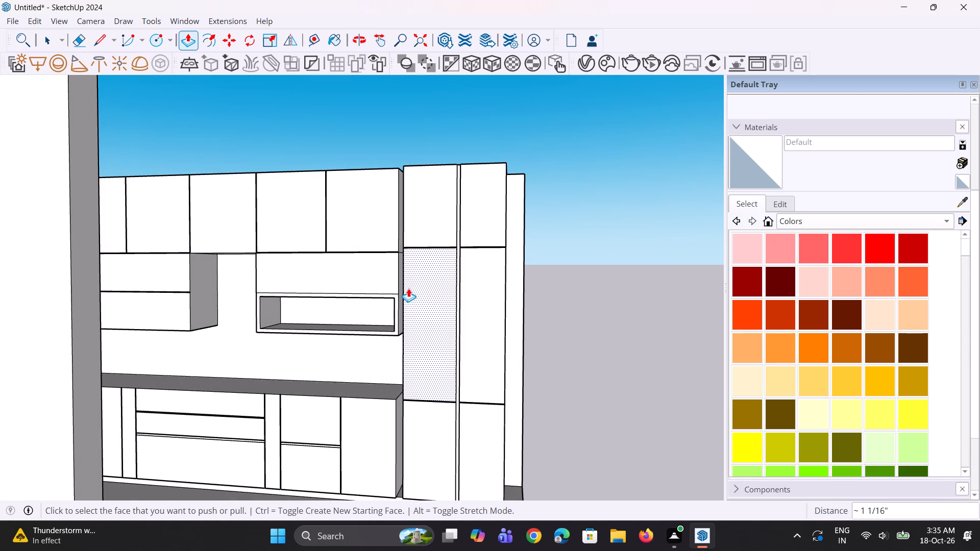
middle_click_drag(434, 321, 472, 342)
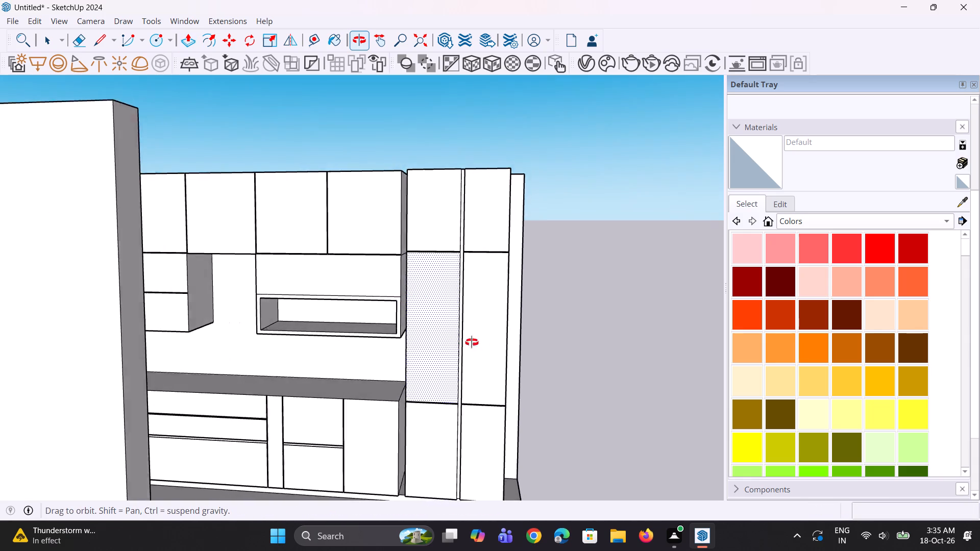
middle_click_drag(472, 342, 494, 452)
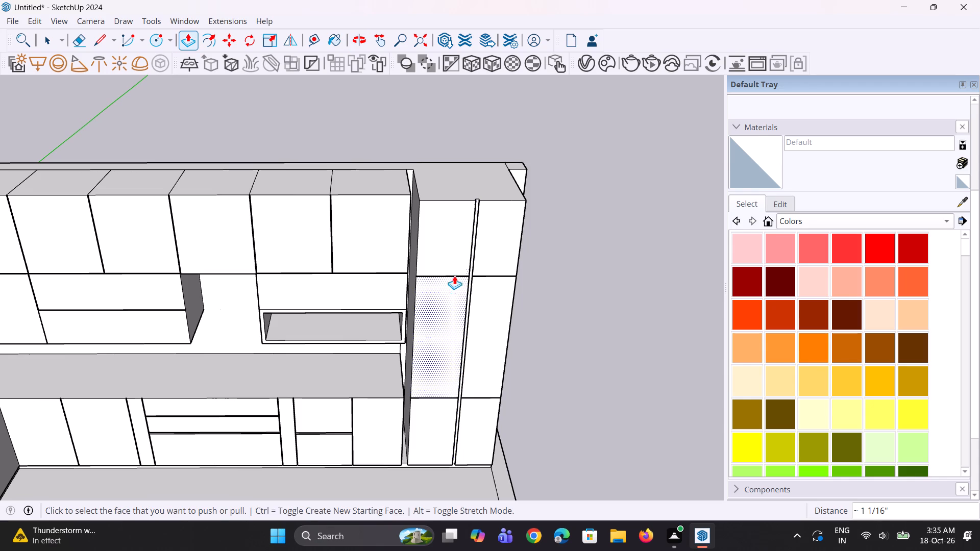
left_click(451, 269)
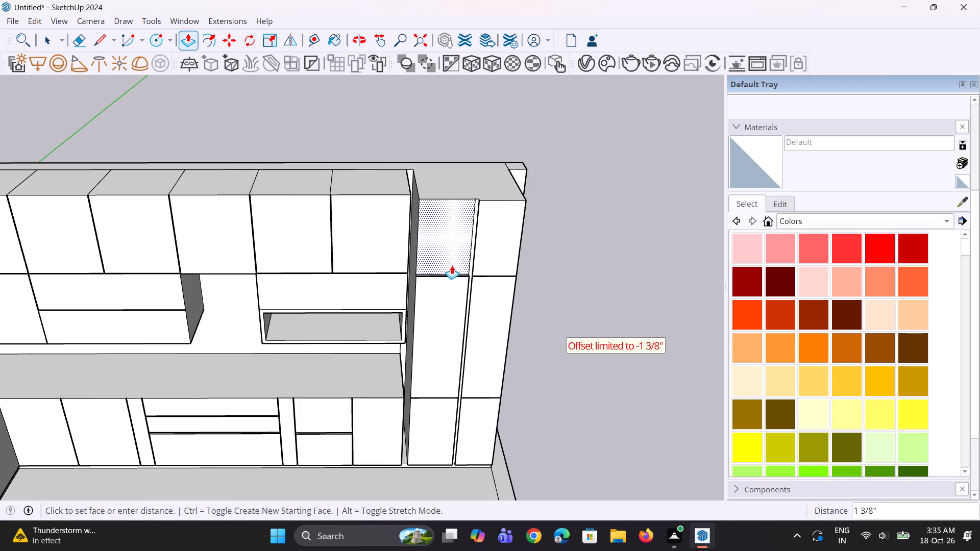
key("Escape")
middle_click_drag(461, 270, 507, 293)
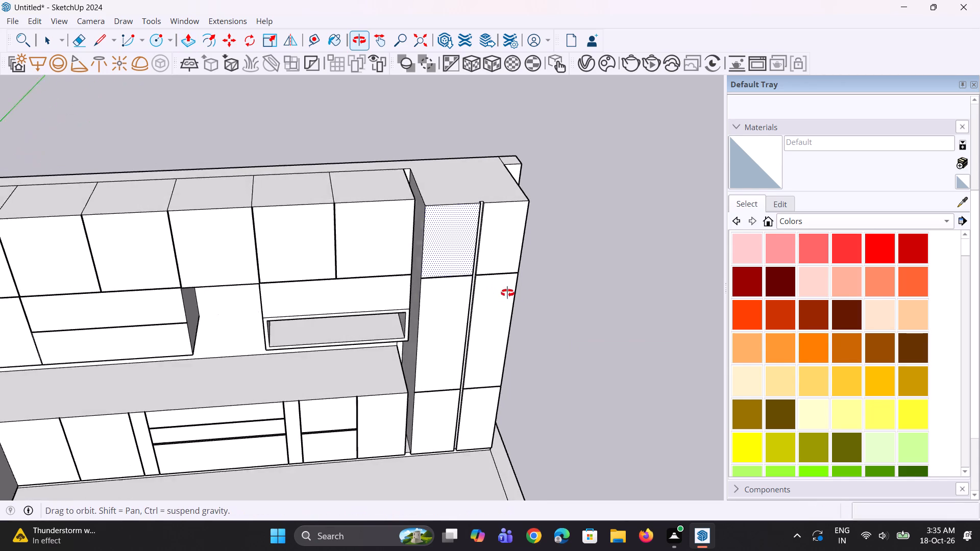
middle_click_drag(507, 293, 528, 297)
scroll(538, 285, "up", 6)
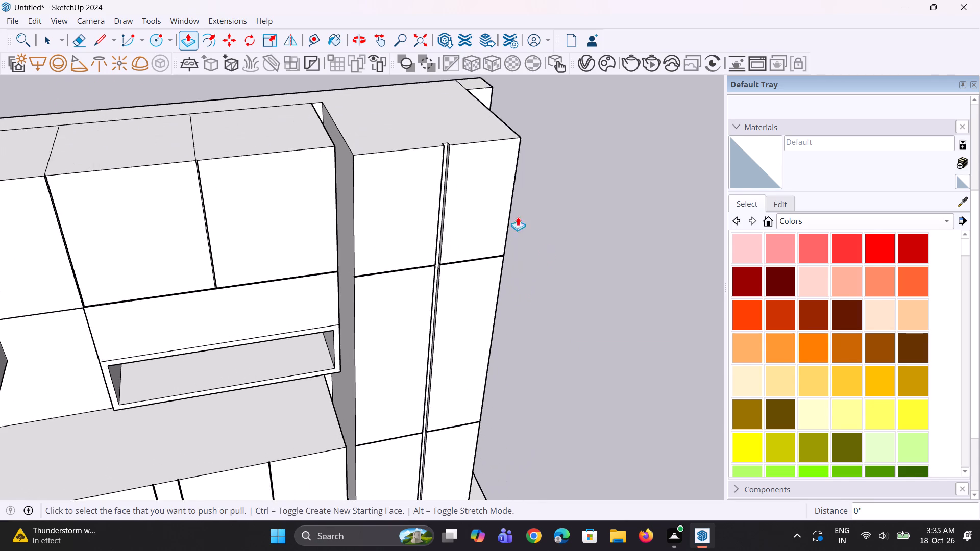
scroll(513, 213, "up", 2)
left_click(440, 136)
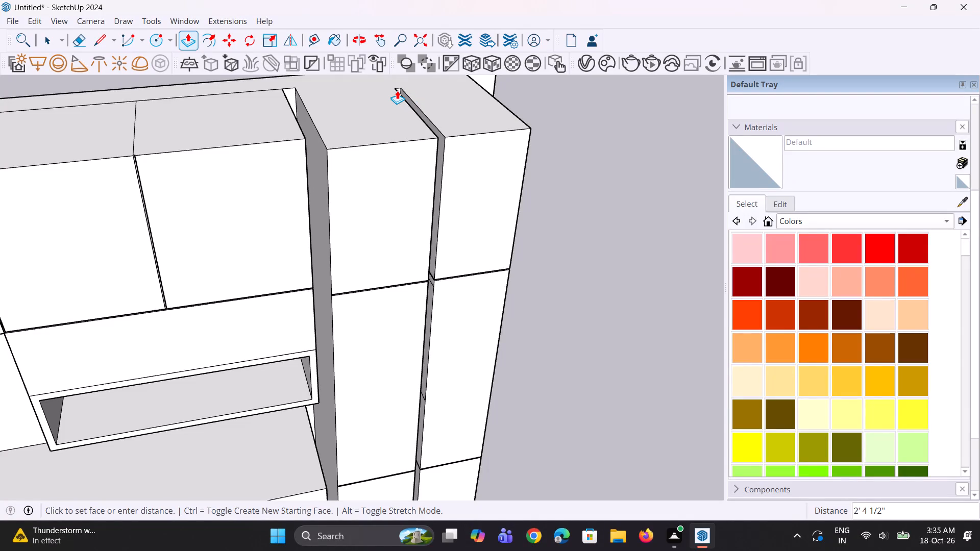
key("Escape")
Raise the top face of the long countertop run 3", and raise the adjoining short run by the same distance.
middle_click_drag(487, 272, 362, 203)
scroll(385, 210, "down", 5)
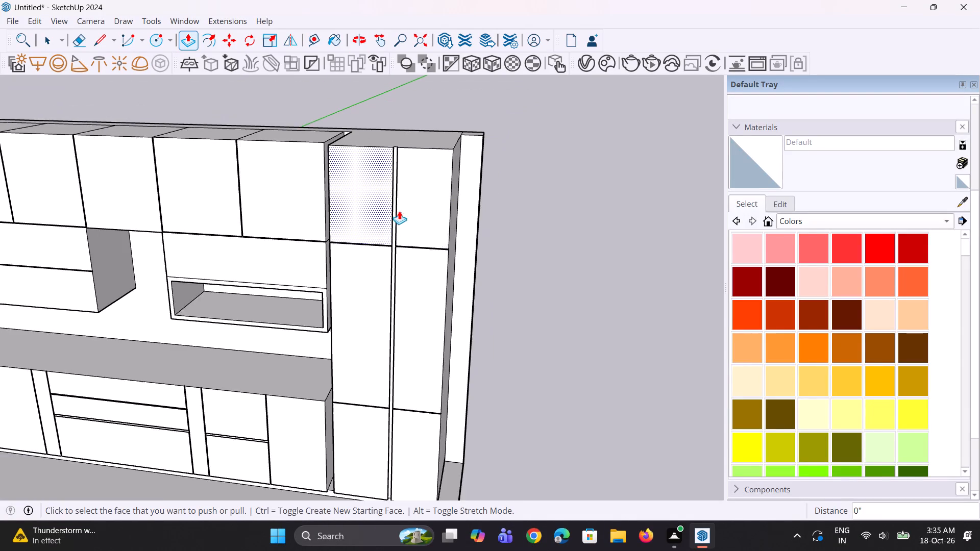
scroll(408, 208, "down", 5)
middle_click_drag(388, 271, 370, 245)
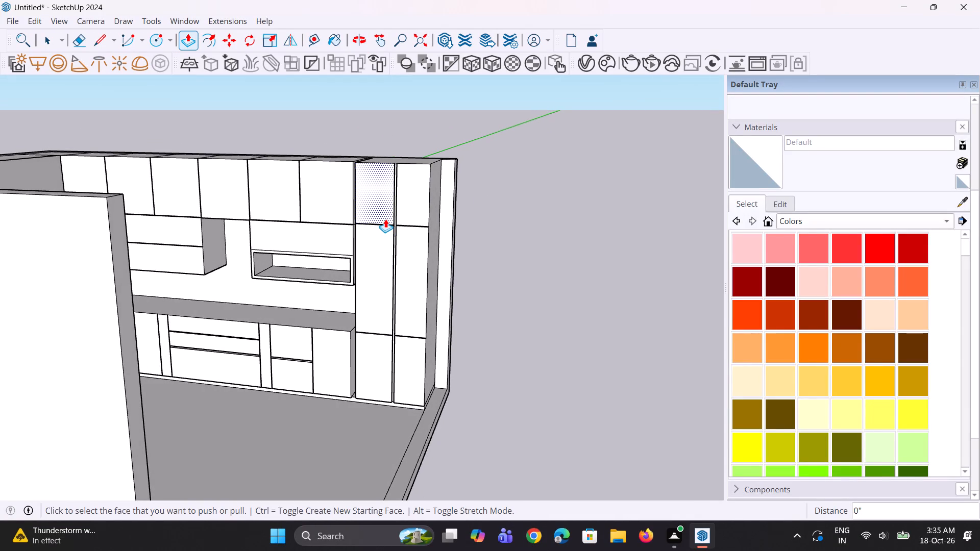
scroll(385, 214, "down", 1)
middle_click_drag(350, 208, 224, 234)
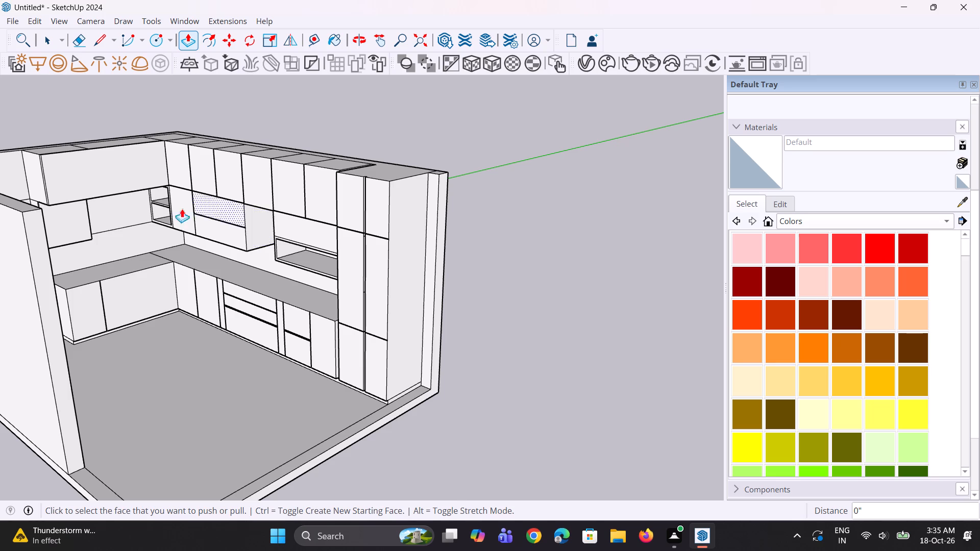
scroll(138, 215, "up", 6)
key("e")
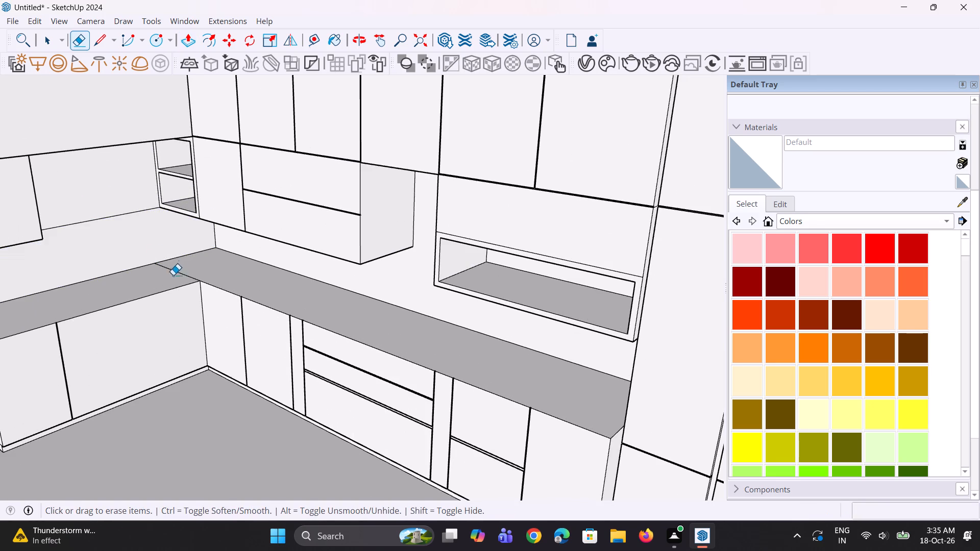
scroll(225, 297, "up", 2)
key("p")
left_click(267, 294)
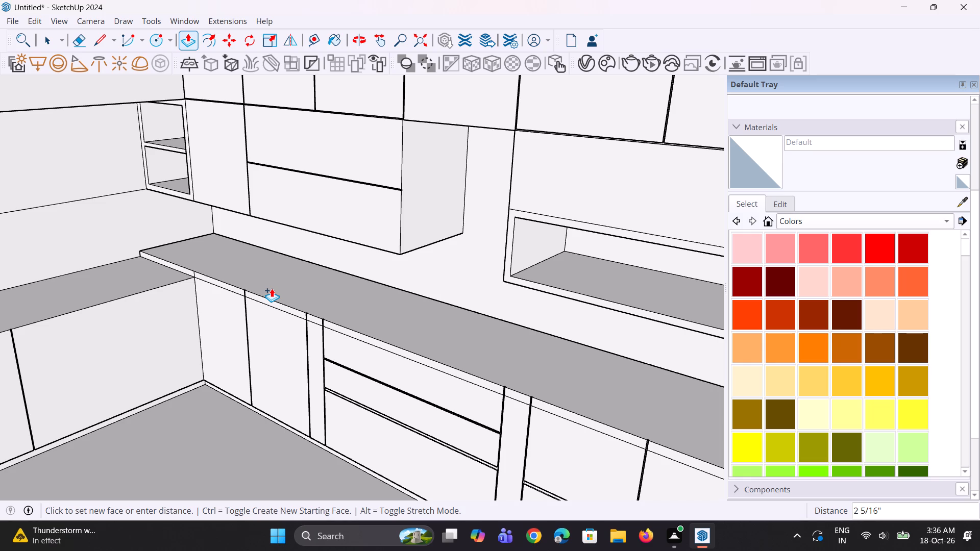
type("3\"")
key("Return")
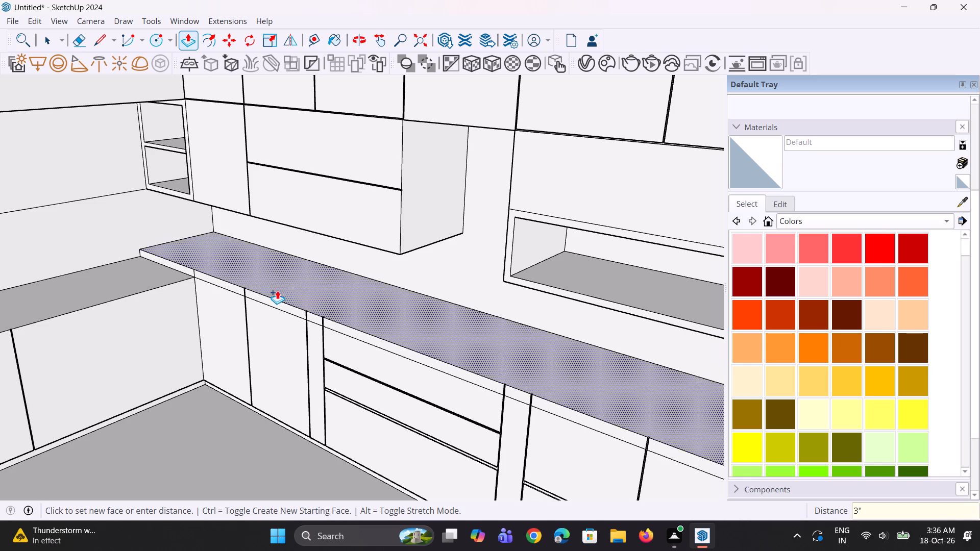
middle_click_drag(281, 292, 290, 290)
double_click(155, 278)
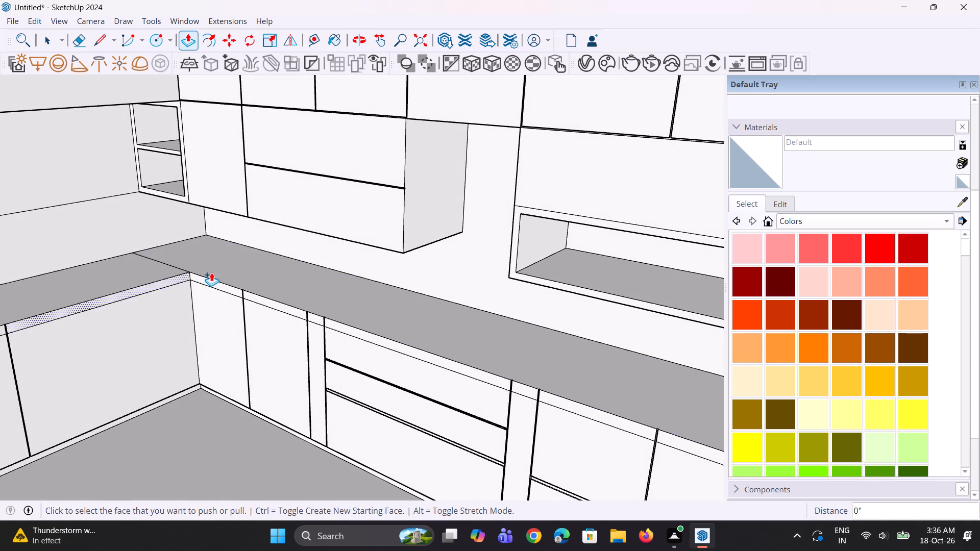
Fill the two gap notches in the long countertop's front edge beside the narrow panel near the corner, pushing about 5/16".
scroll(253, 284, "up", 1)
scroll(267, 298, "down", 6)
scroll(274, 308, "up", 4)
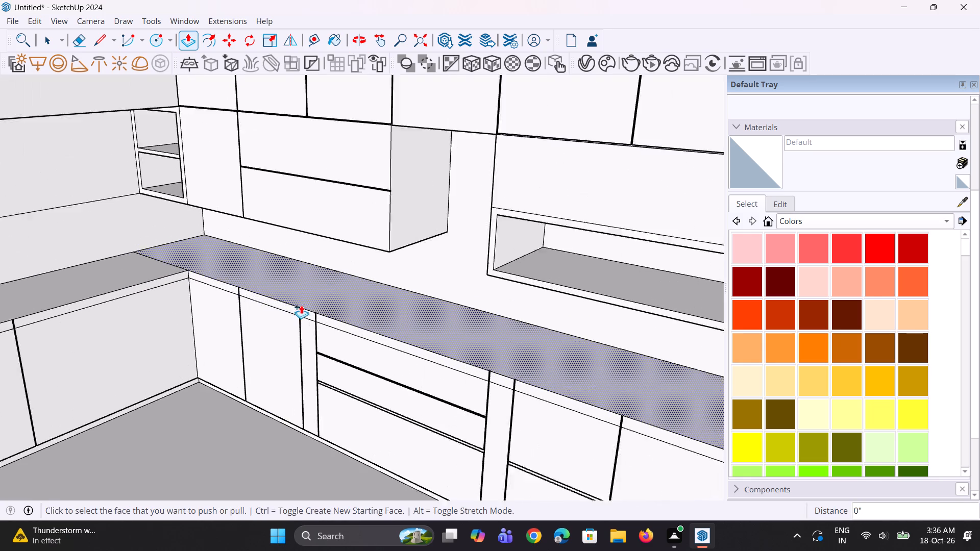
scroll(301, 305, "up", 20)
scroll(301, 305, "up", 1)
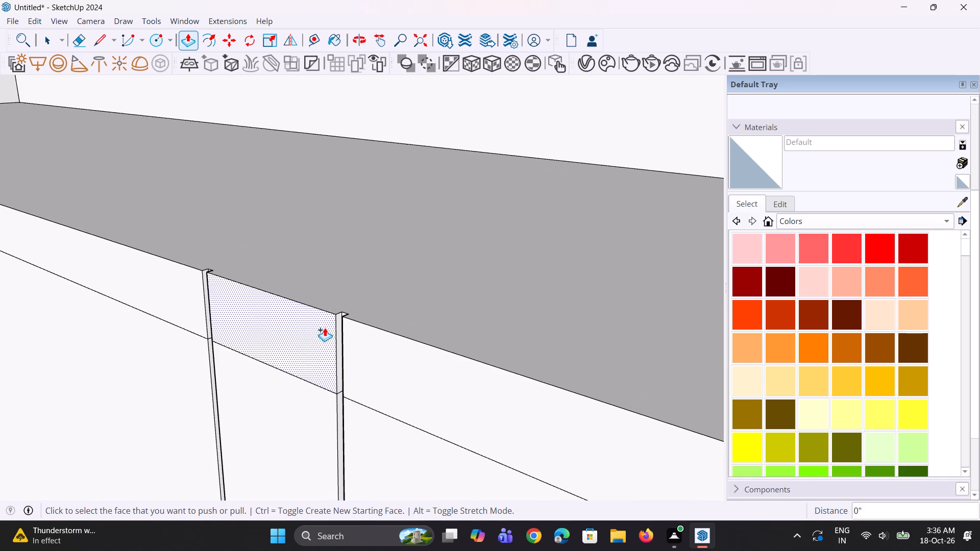
middle_click_drag(331, 333, 401, 335)
scroll(361, 353, "up", 3)
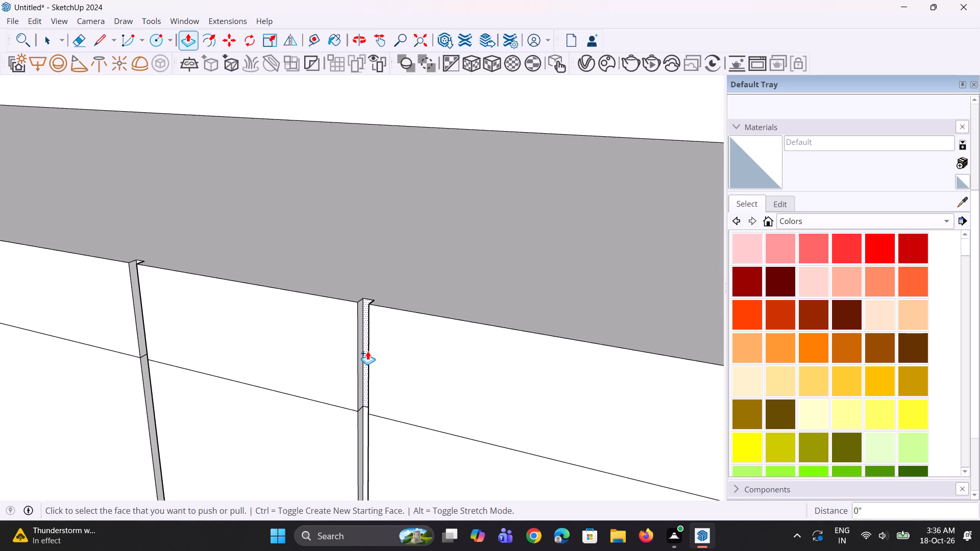
double_click(368, 351)
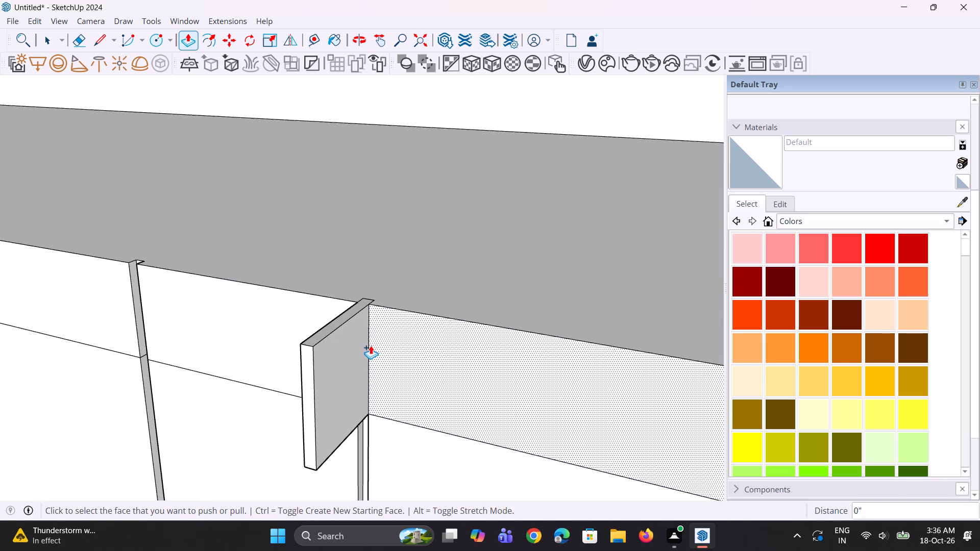
key("ctrl+z")
left_click(366, 334)
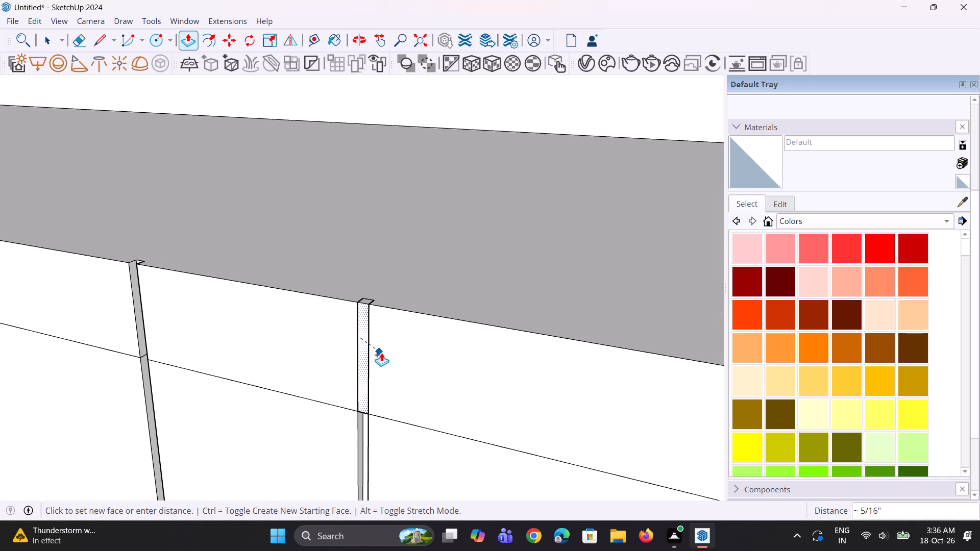
left_click(382, 354)
middle_click_drag(141, 315, 330, 308)
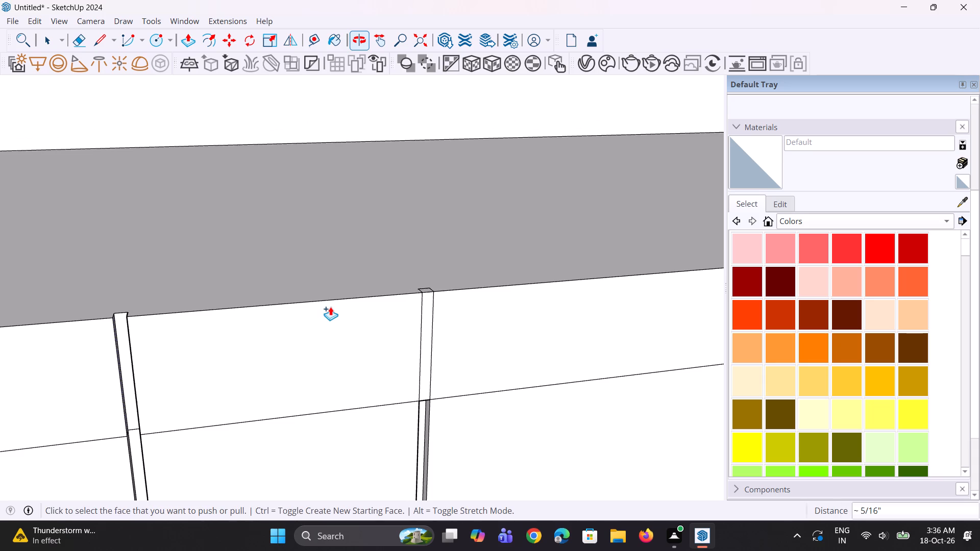
double_click(124, 350)
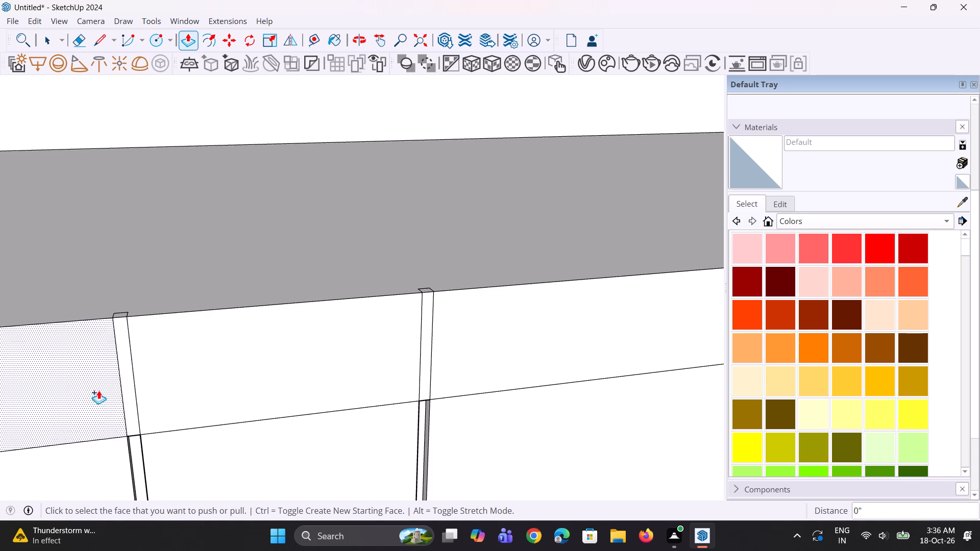
Fill the three remaining notches in the long countertop's front edge between the drawers and the tall cabinet with the same push distance.
scroll(102, 389, "down", 20)
scroll(102, 389, "down", 5)
scroll(415, 361, "up", 11)
middle_click_drag(416, 346, 369, 369)
scroll(377, 332, "up", 3)
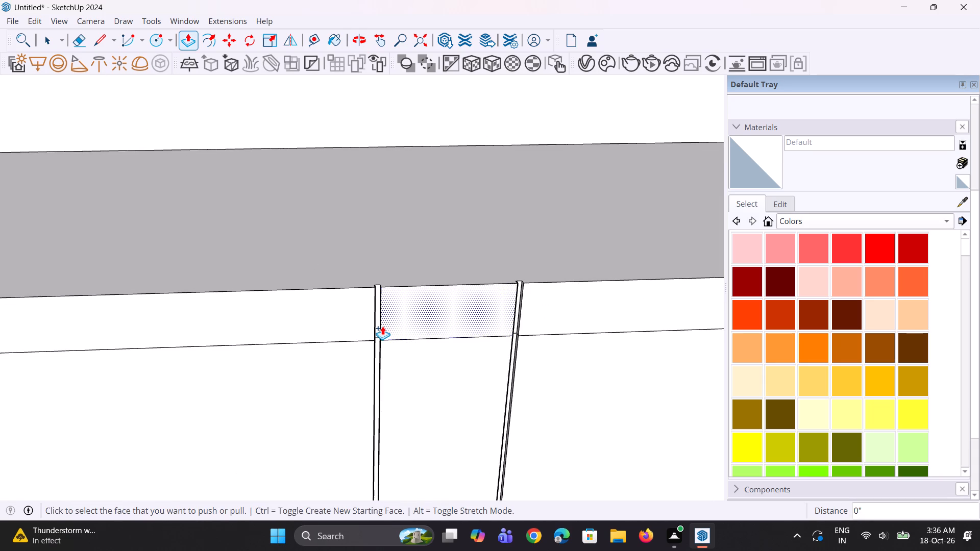
double_click(379, 325)
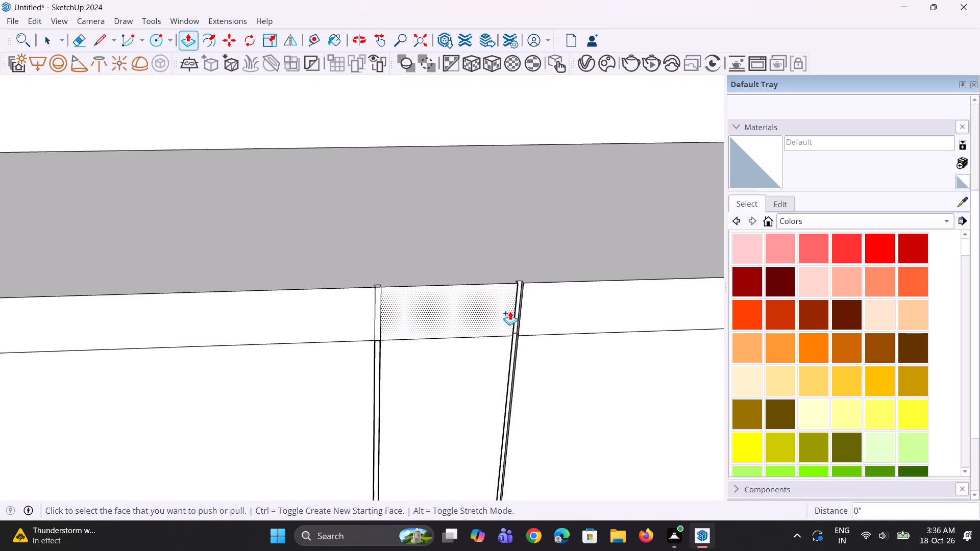
double_click(519, 315)
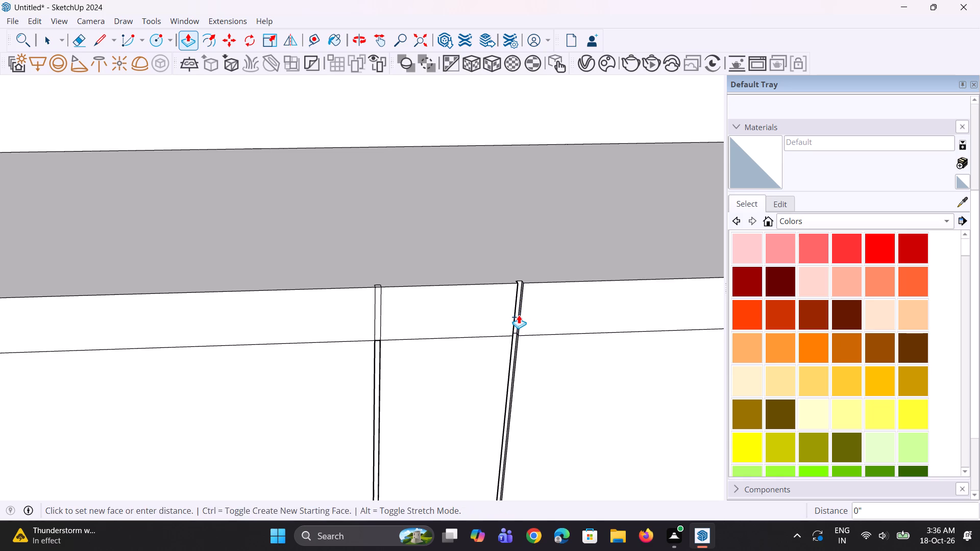
scroll(340, 374, "down", 14)
scroll(556, 350, "up", 5)
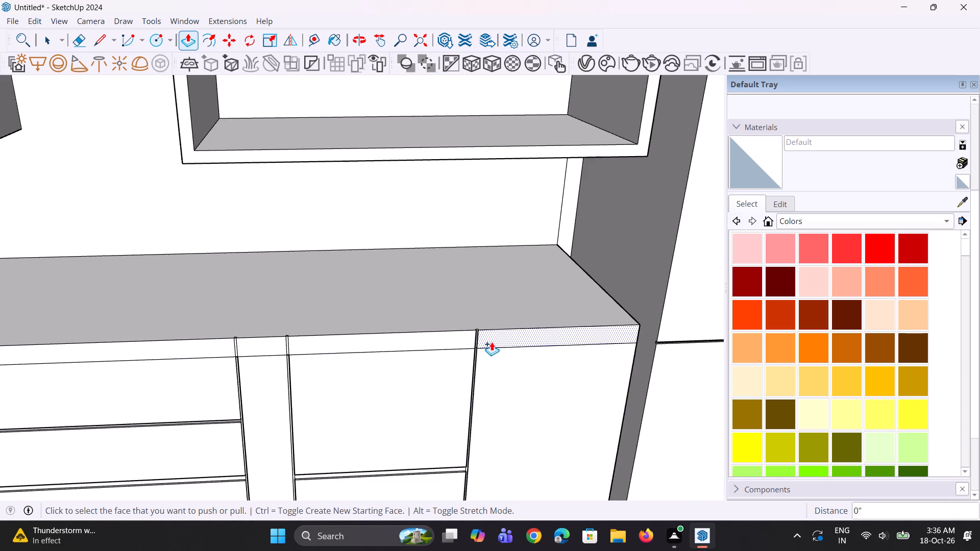
scroll(492, 342, "up", 8)
double_click(474, 333)
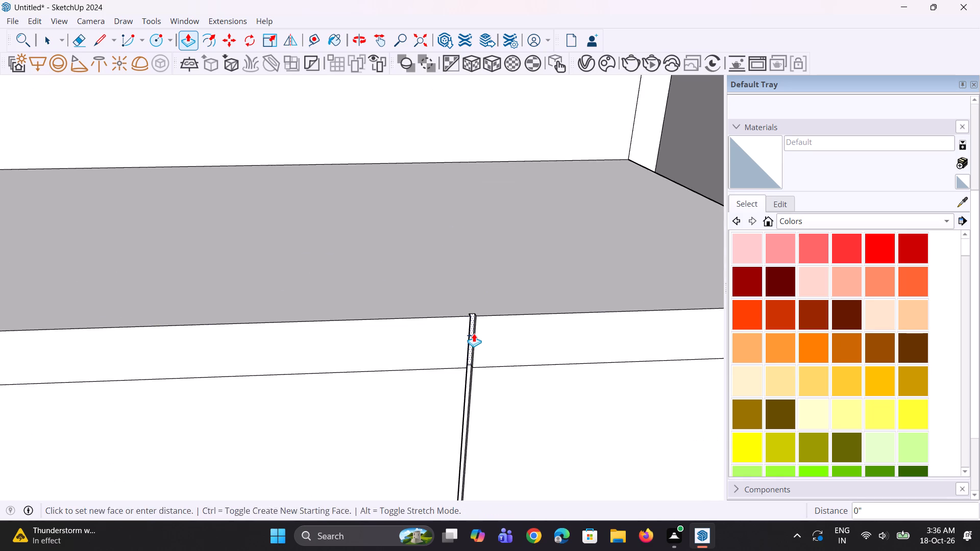
Fill the gap notch in the short countertop run's front edge with the same push distance.
scroll(506, 373, "down", 20)
scroll(506, 373, "down", 3)
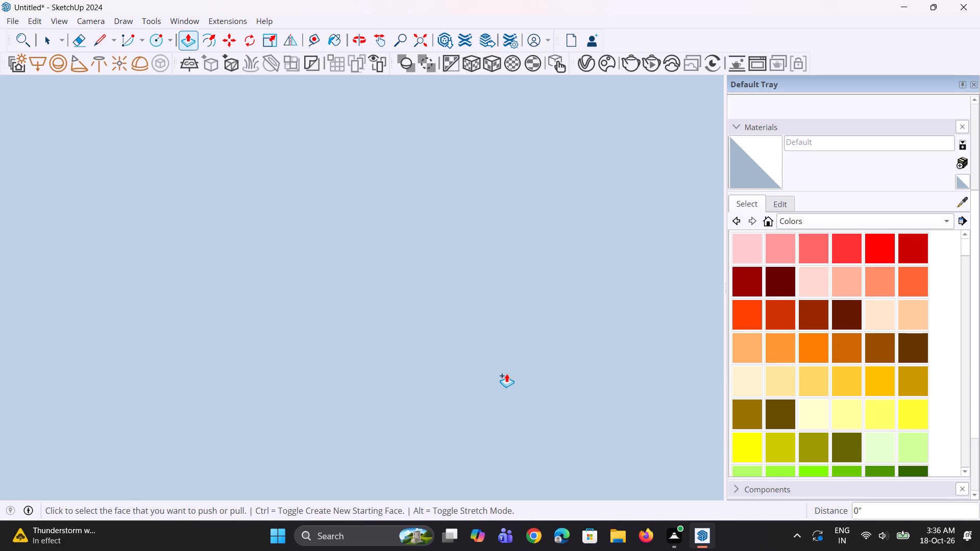
left_click(422, 41)
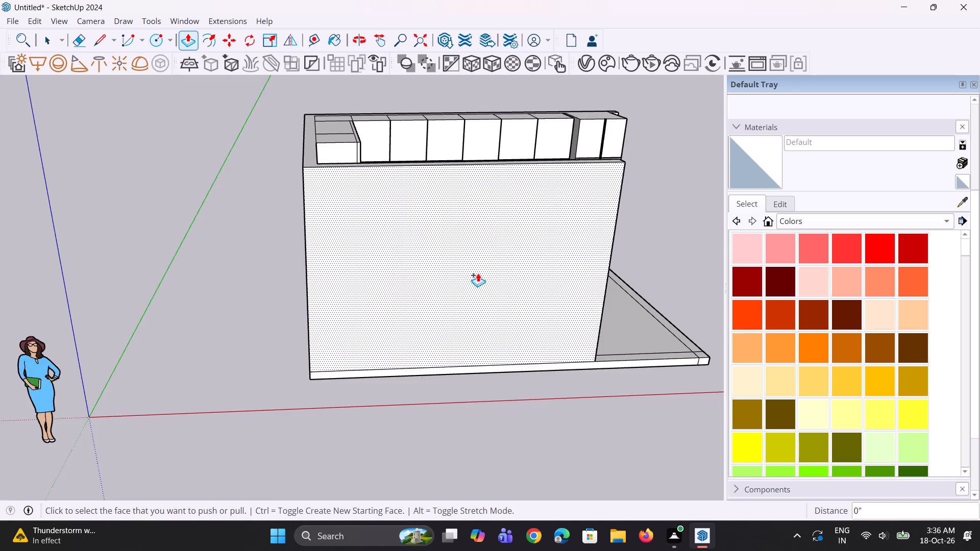
scroll(403, 287, "up", 2)
scroll(592, 280, "up", 1)
middle_click_drag(589, 288, 304, 313)
scroll(440, 268, "up", 3)
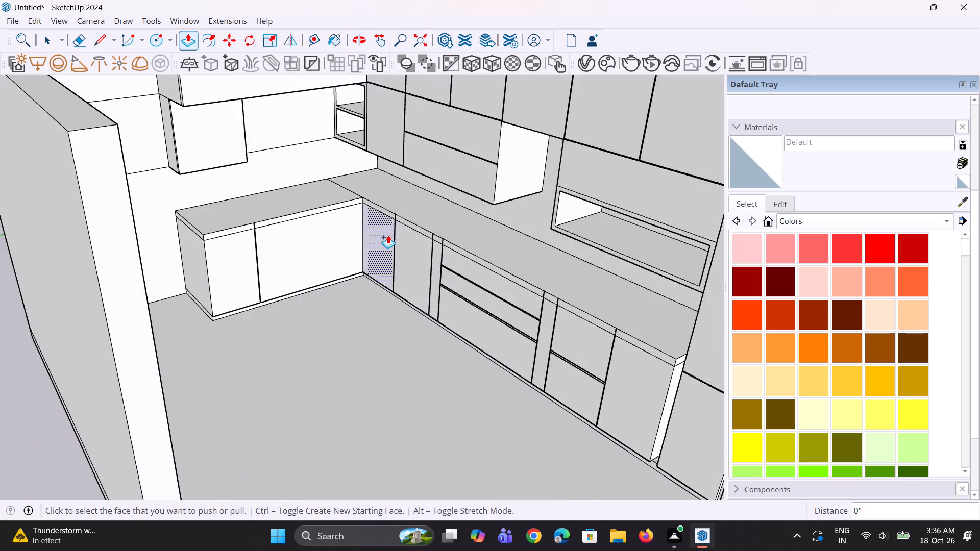
scroll(388, 235, "up", 3)
scroll(231, 204, "up", 16)
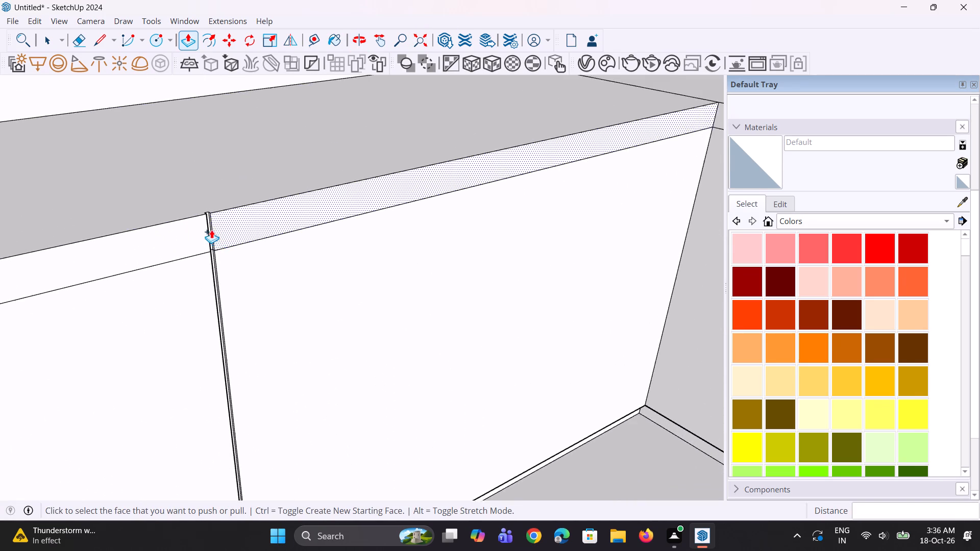
left_click(208, 229)
key("Escape")
scroll(208, 229, "up", 2)
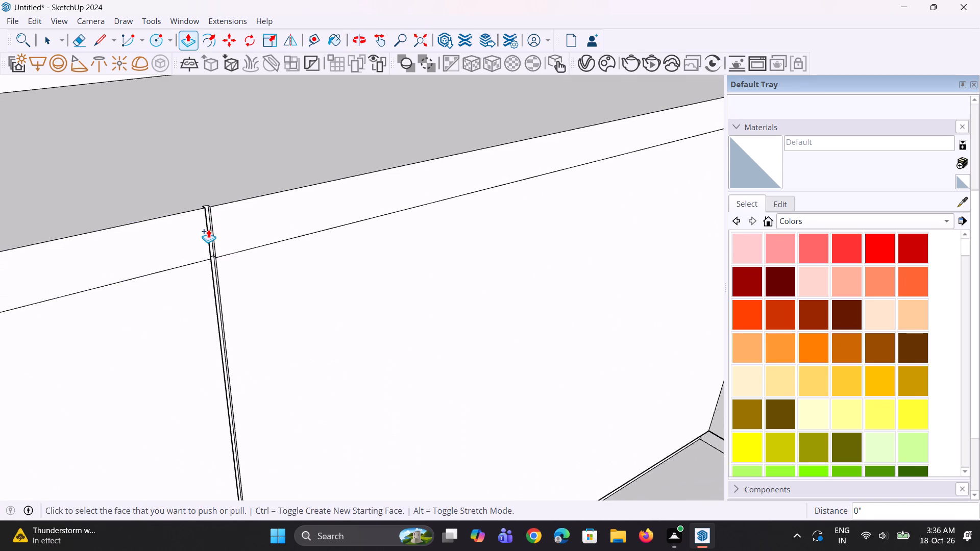
scroll(208, 229, "up", 2)
double_click(212, 229)
middle_click_drag(219, 253, 219, 262)
scroll(205, 236, "up", 3)
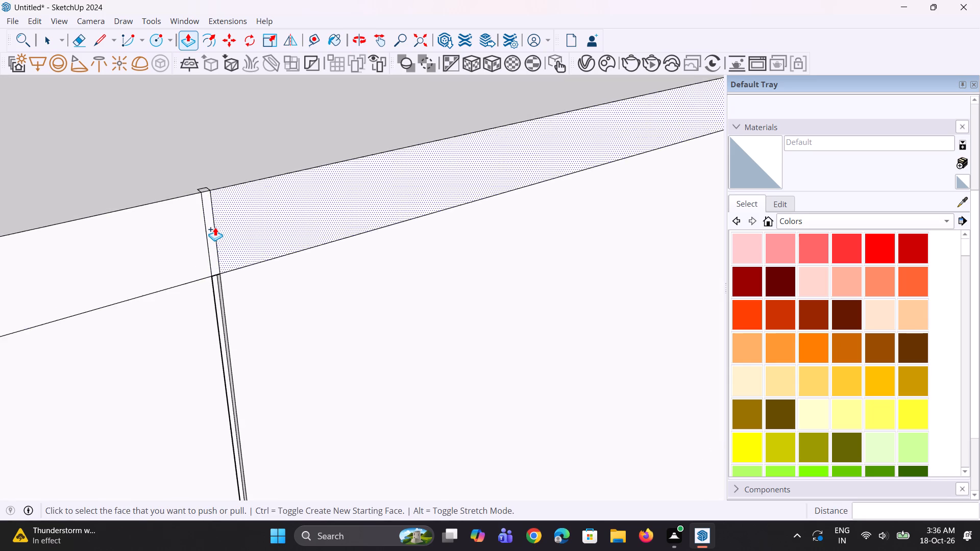
Erase the leftover notch outline on the short countertop's top and the two short vertical edges on its front.
scroll(215, 227, "up", 1)
key("e")
scroll(214, 189, "up", 2)
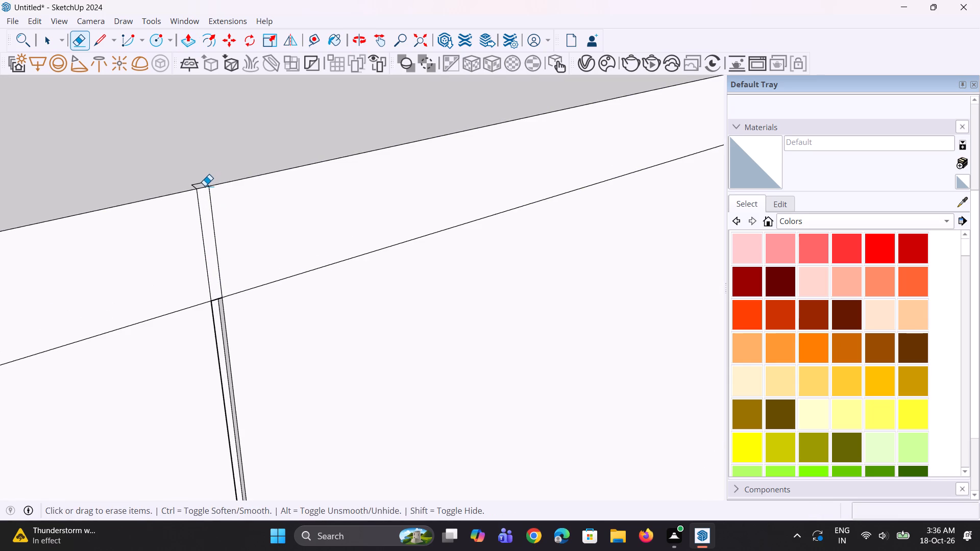
middle_click_drag(204, 199, 205, 226)
scroll(204, 189, "up", 2)
left_click_drag(191, 189, 210, 186)
key("ctrl+z")
scroll(204, 184, "up", 4)
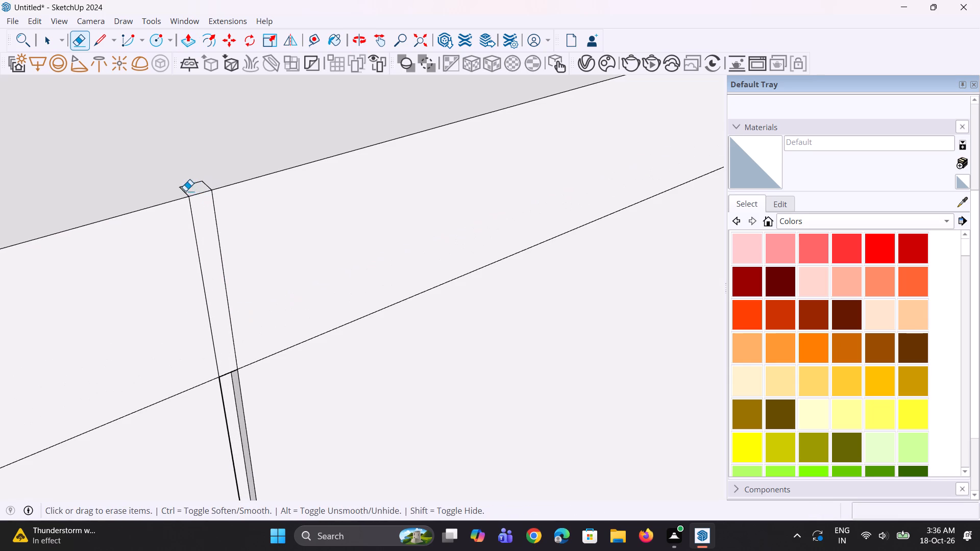
left_click_drag(185, 191, 219, 183)
left_click(198, 181)
left_click_drag(195, 239, 239, 234)
Fill the notch in the long countertop's front edge above the door gap nearest the inner corner.
scroll(221, 294, "down", 15)
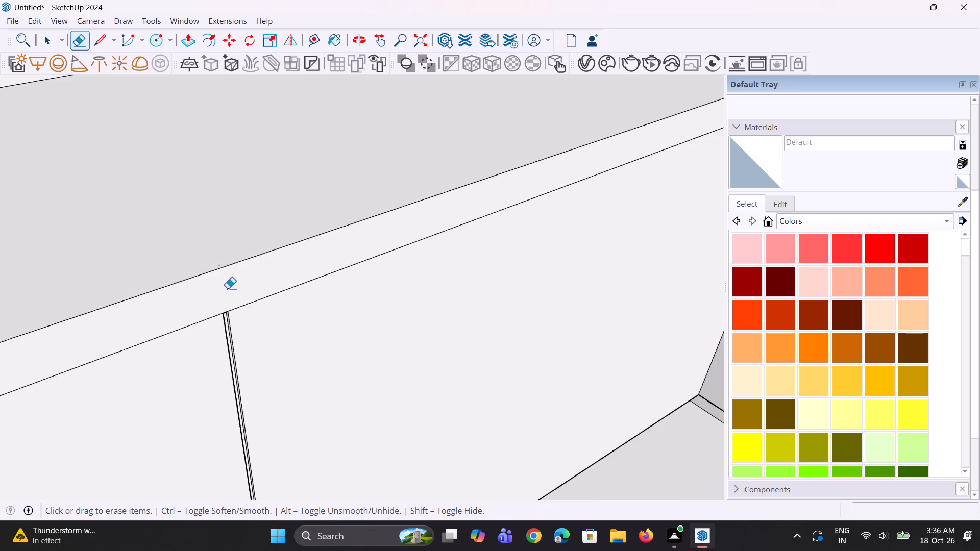
scroll(228, 288, "down", 16)
scroll(518, 256, "up", 7)
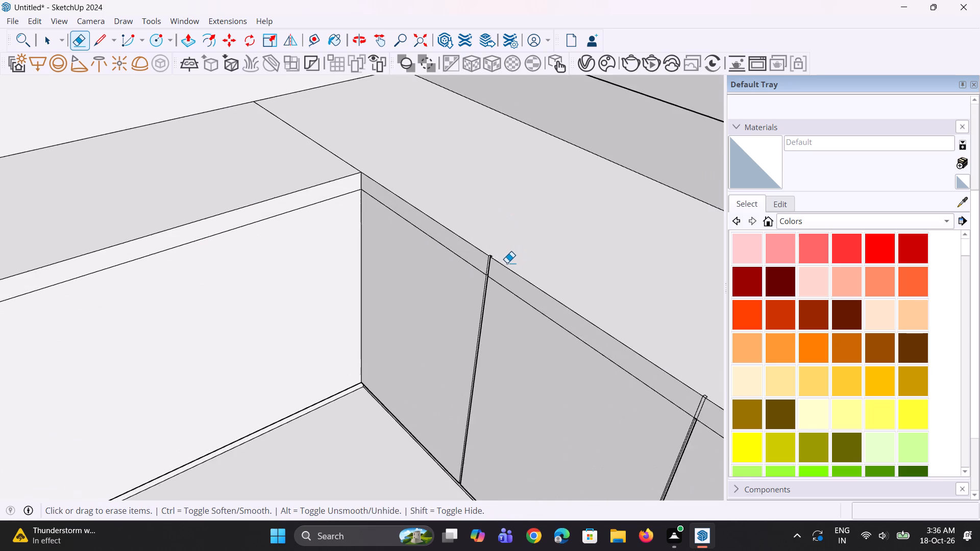
scroll(507, 263, "up", 15)
middle_click_drag(453, 286, 546, 294)
scroll(475, 278, "up", 2)
key("p")
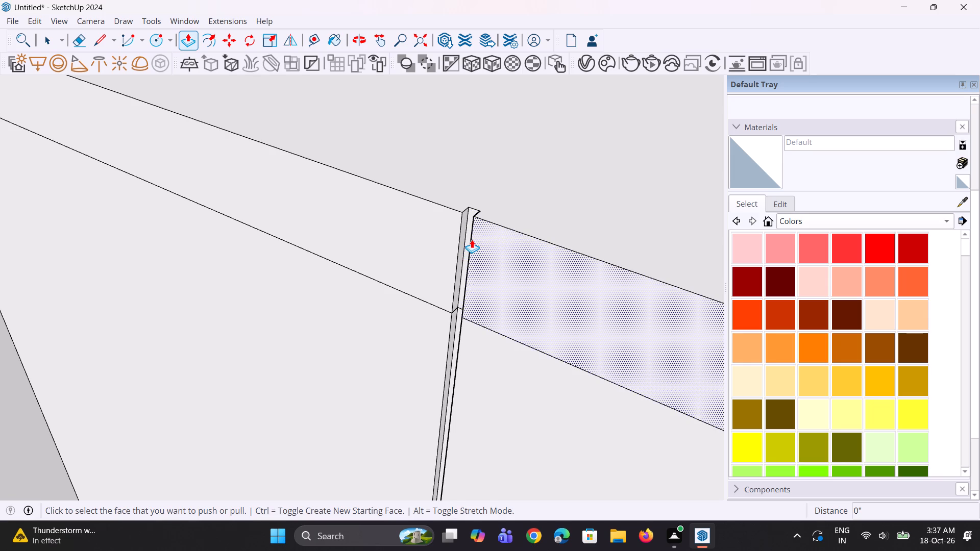
double_click(470, 239)
middle_click_drag(466, 259, 467, 268)
Erase the two short vertical edges left on the long countertop's front above the door gap nearest the inner corner.
key("e")
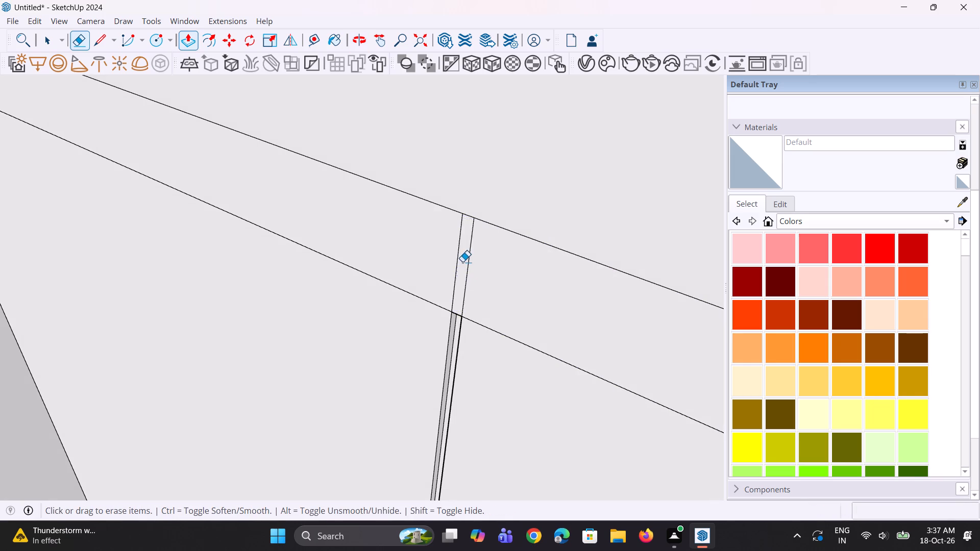
scroll(462, 262, "up", 2)
left_click(458, 256)
left_click(471, 260)
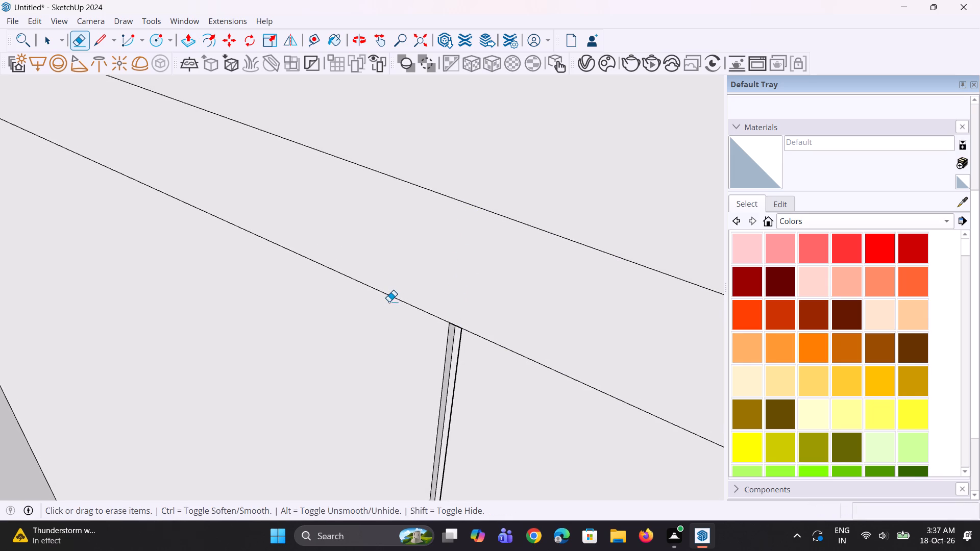
scroll(388, 302, "down", 20)
scroll(388, 302, "down", 5)
middle_click_drag(561, 377, 614, 353)
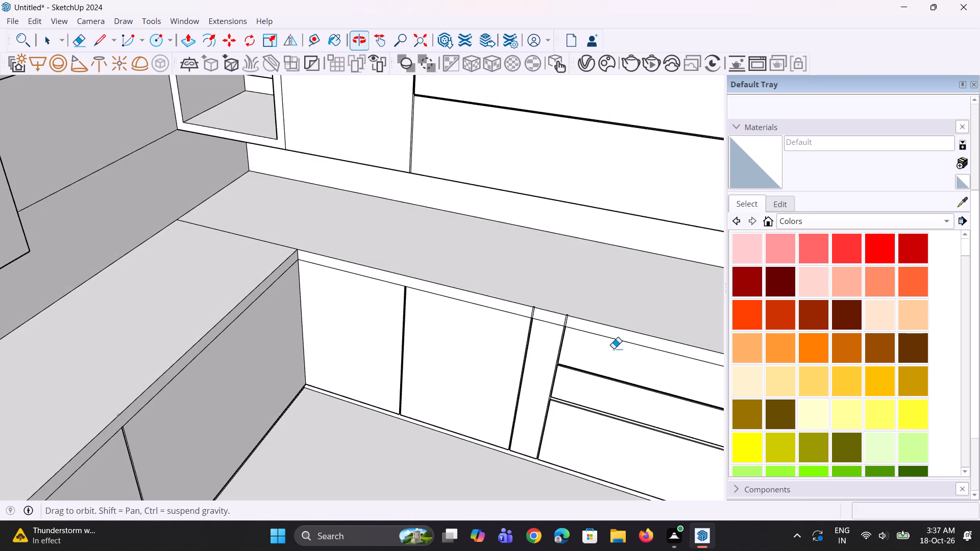
Erase the vertical edges and the notch outline left on the long countertop above the corner-side gap of the first narrow panel.
scroll(547, 319, "up", 11)
left_click_drag(518, 304, 535, 312)
scroll(524, 294, "up", 3)
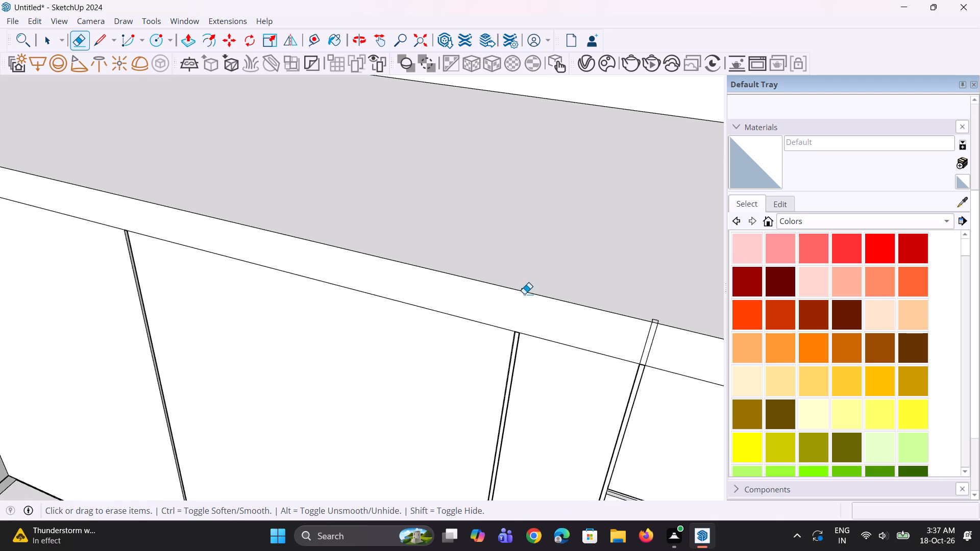
scroll(524, 294, "up", 8)
left_click_drag(524, 284, 534, 287)
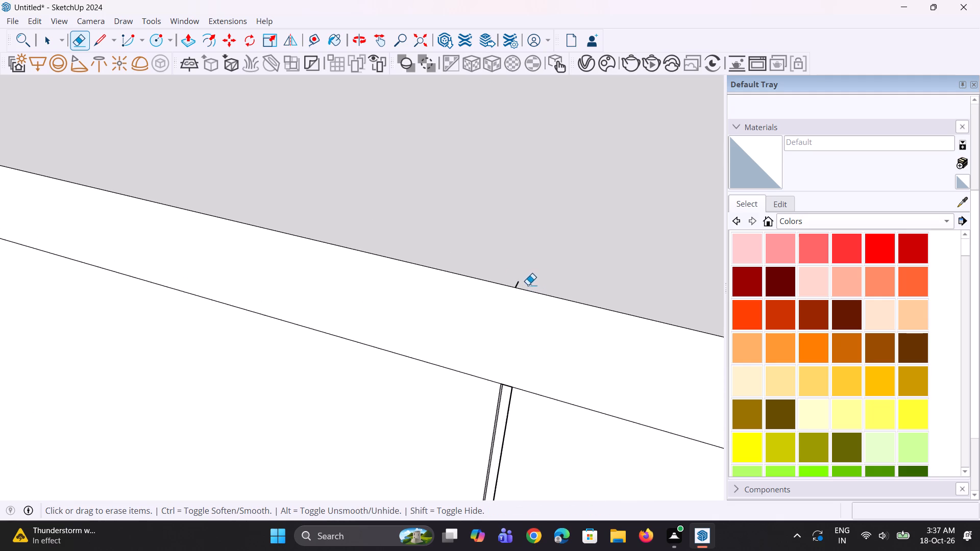
scroll(527, 285, "up", 2)
left_click_drag(516, 285, 521, 287)
scroll(487, 298, "down", 13)
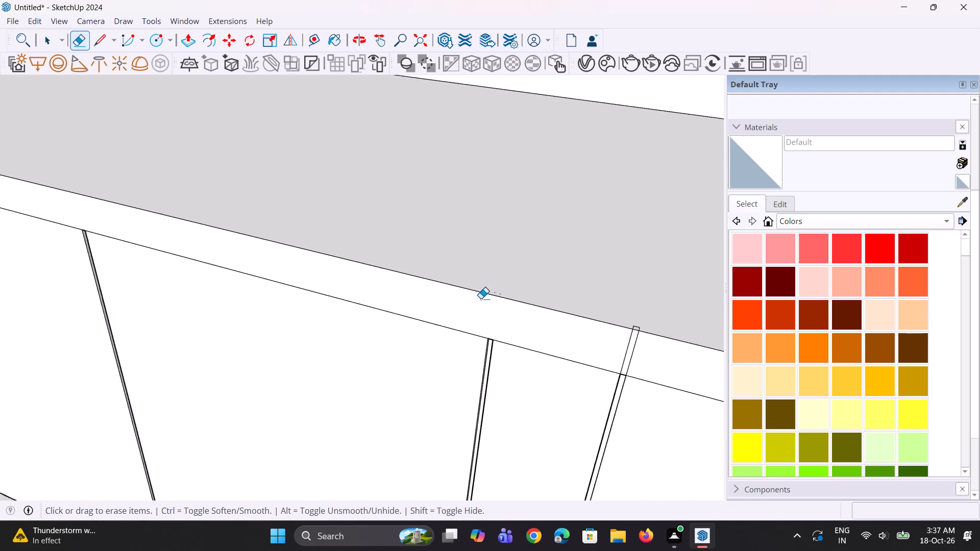
Erase the leftover front edges and top notch outline on the long countertop above the first narrow panel's drawer-side gap.
scroll(481, 298, "down", 1)
scroll(674, 329, "up", 8)
left_click_drag(555, 330, 590, 343)
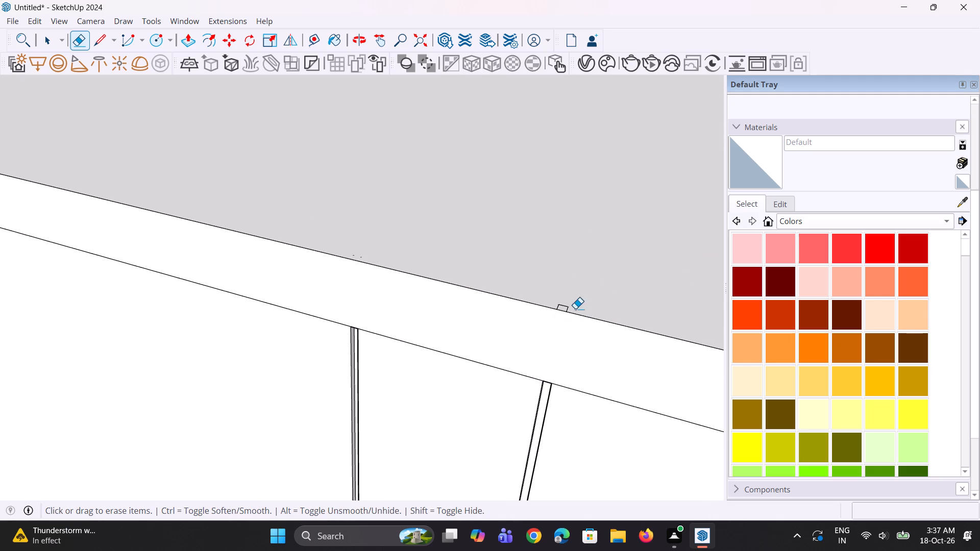
scroll(574, 305, "up", 7)
left_click(564, 307)
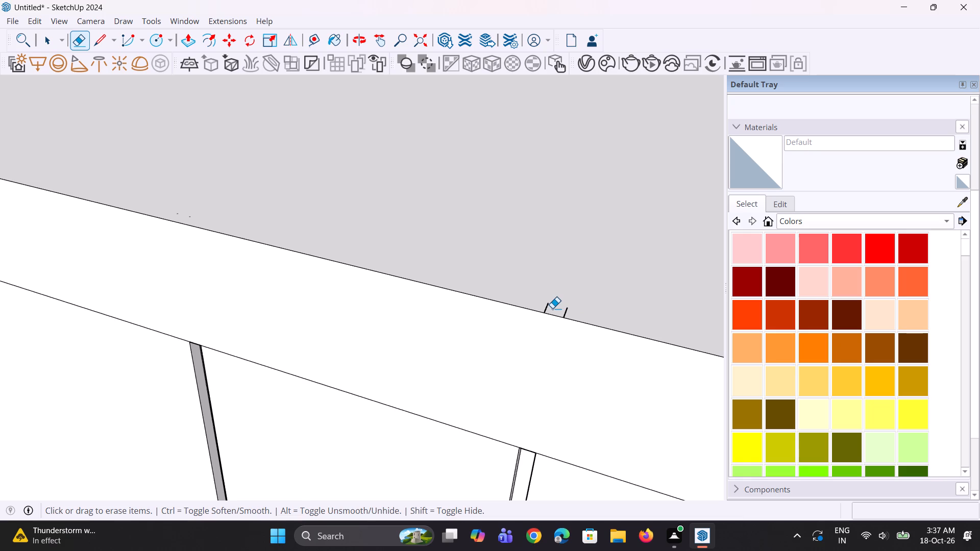
left_click(549, 308)
left_click(565, 311)
scroll(484, 320, "down", 8)
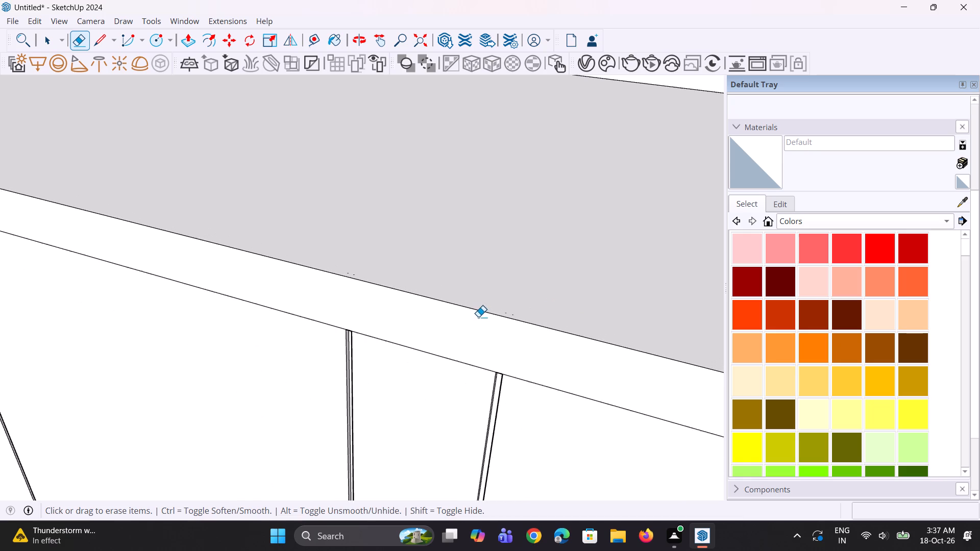
scroll(478, 317, "down", 20)
scroll(478, 317, "down", 6)
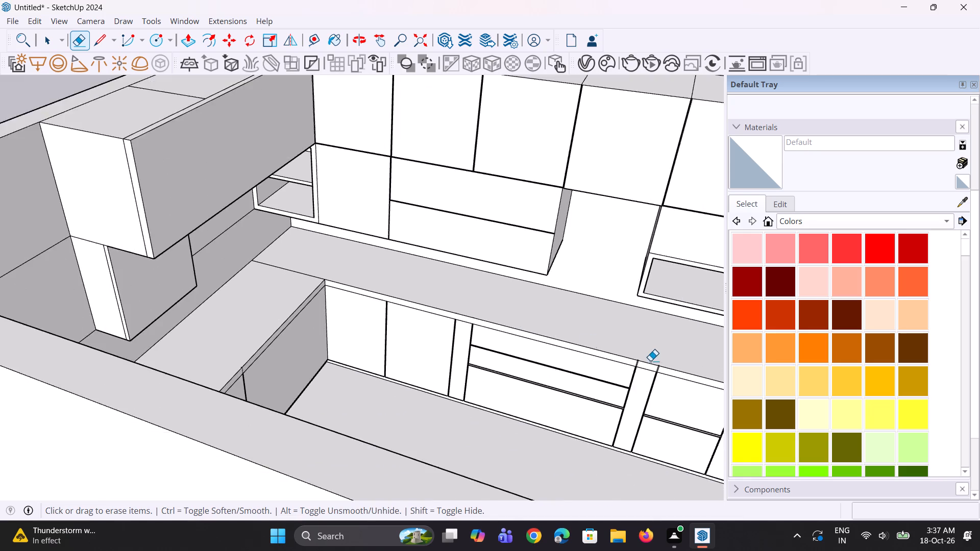
Erase the leftover front edges and top notch outline on the long countertop above the gap between the wide drawers and second narrow panel.
scroll(652, 361, "up", 16)
left_click_drag(633, 352, 628, 352)
scroll(631, 344, "up", 12)
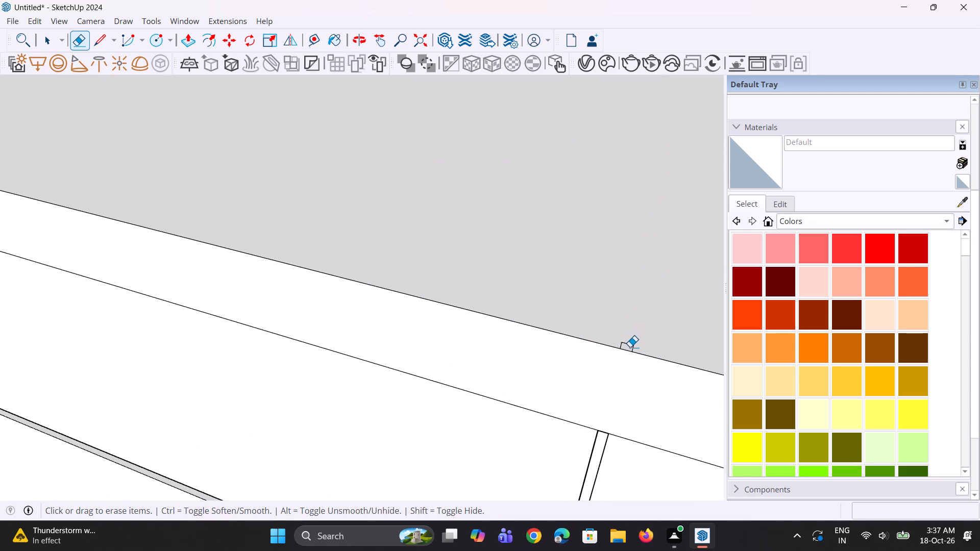
left_click(634, 347)
left_click(624, 345)
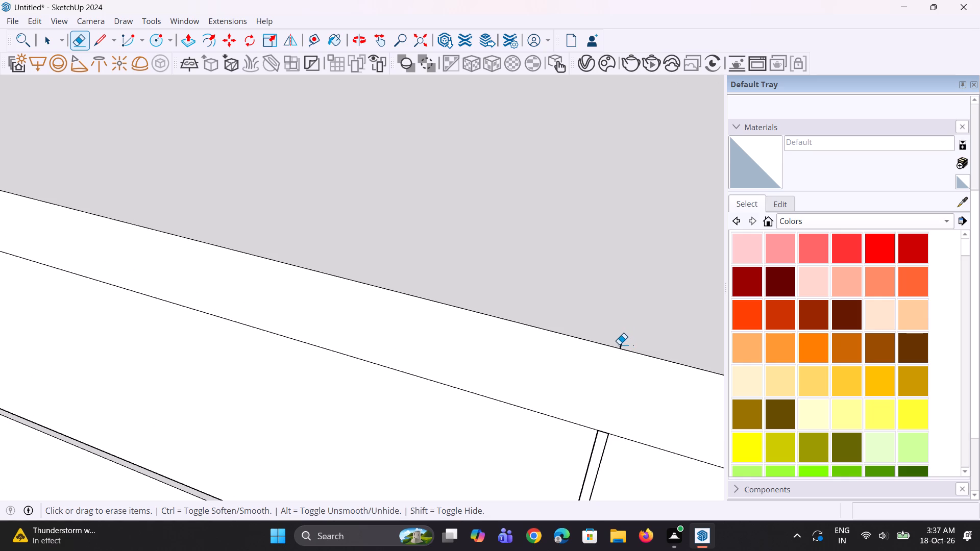
left_click(622, 344)
scroll(454, 354, "down", 15)
Erase the leftover front edges and top notch outline on the long countertop above the second narrow panel's far-side gap.
scroll(538, 369, "up", 3)
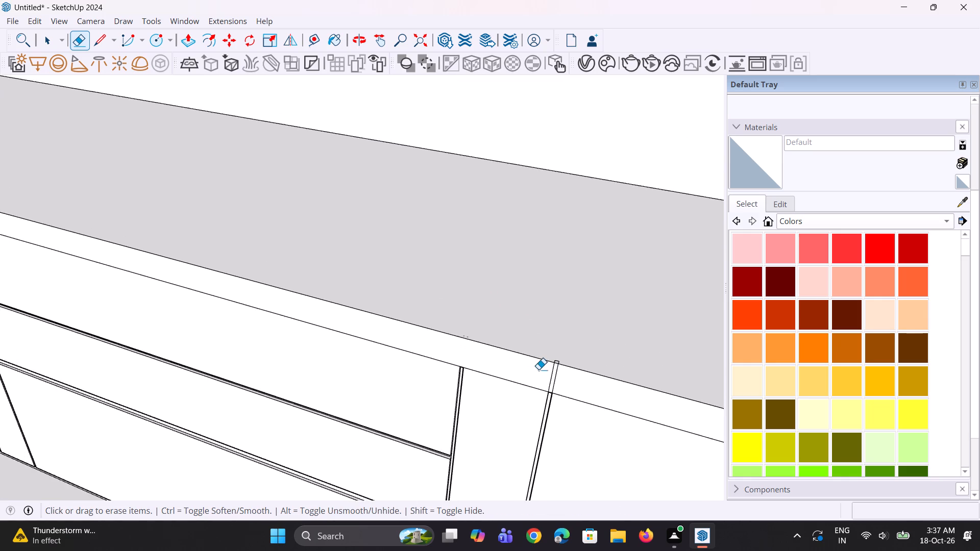
scroll(538, 369, "up", 5)
left_click_drag(558, 378, 546, 372)
scroll(554, 362, "up", 6)
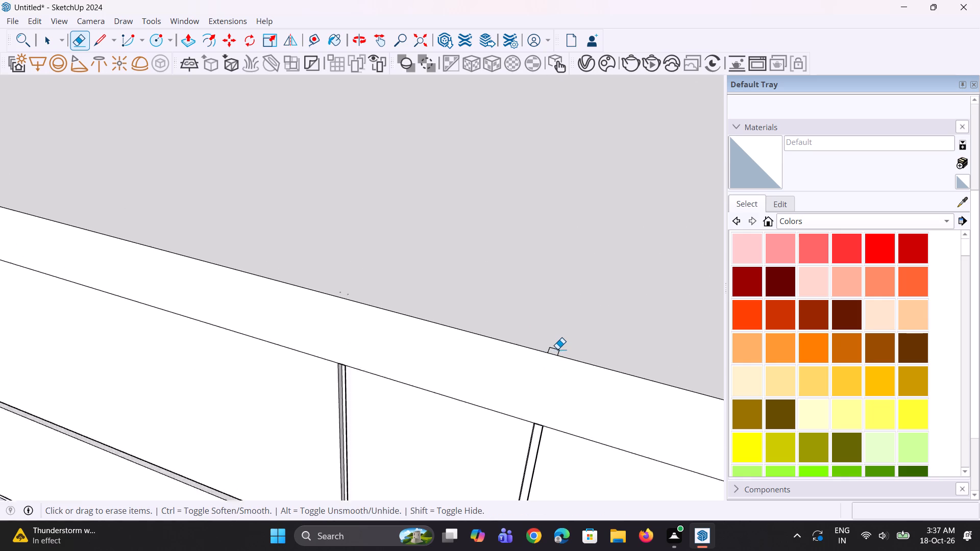
scroll(557, 349, "up", 4)
left_click_drag(560, 353, 544, 349)
scroll(536, 349, "down", 4)
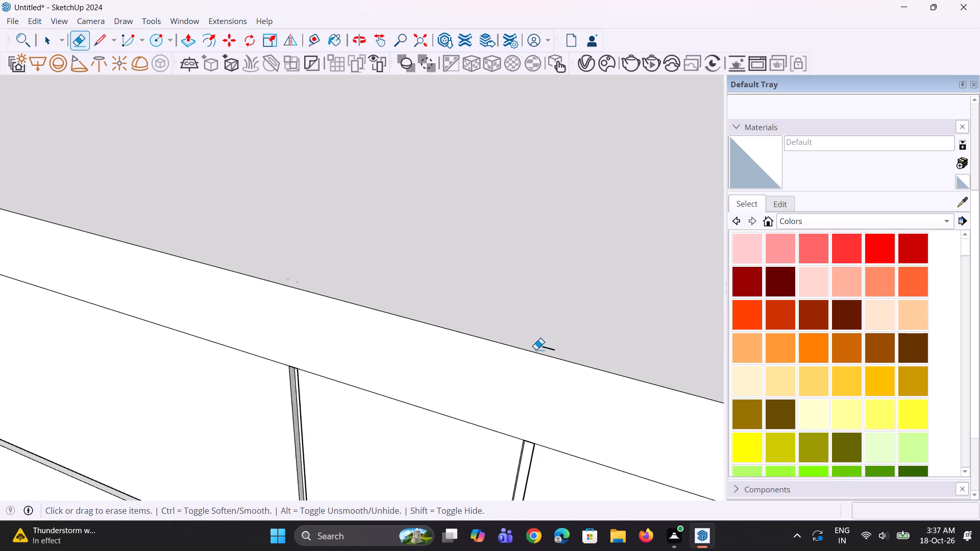
left_click(547, 347)
scroll(476, 352, "down", 10)
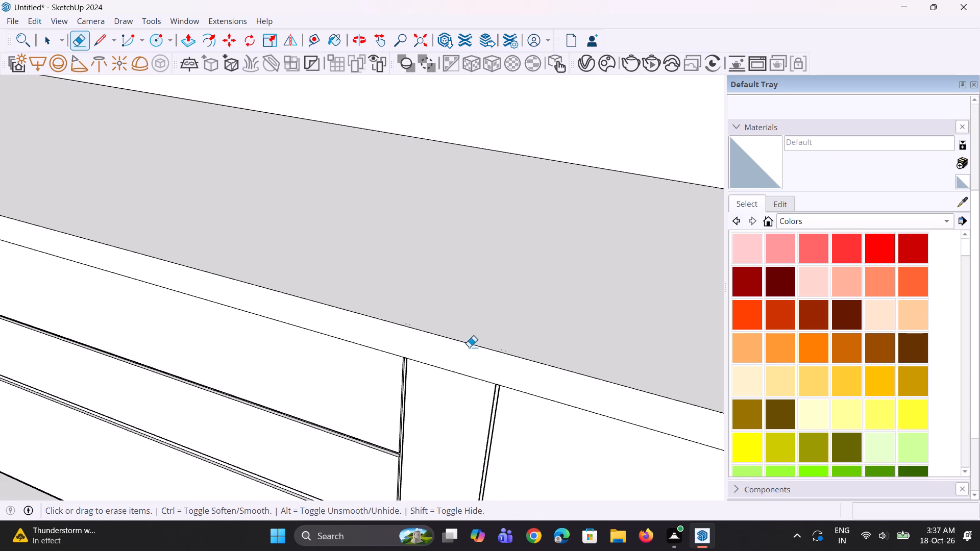
scroll(469, 347, "down", 14)
Erase the leftover front edges and top notch outline above the last cabinet gap before the tall units.
scroll(589, 387, "up", 8)
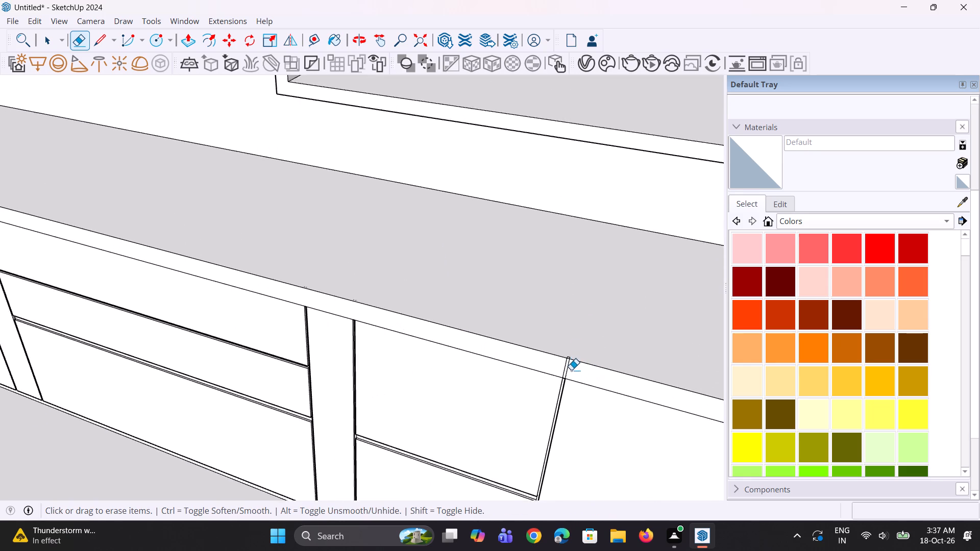
scroll(571, 370, "up", 7)
left_click_drag(569, 369, 553, 364)
scroll(564, 352, "up", 8)
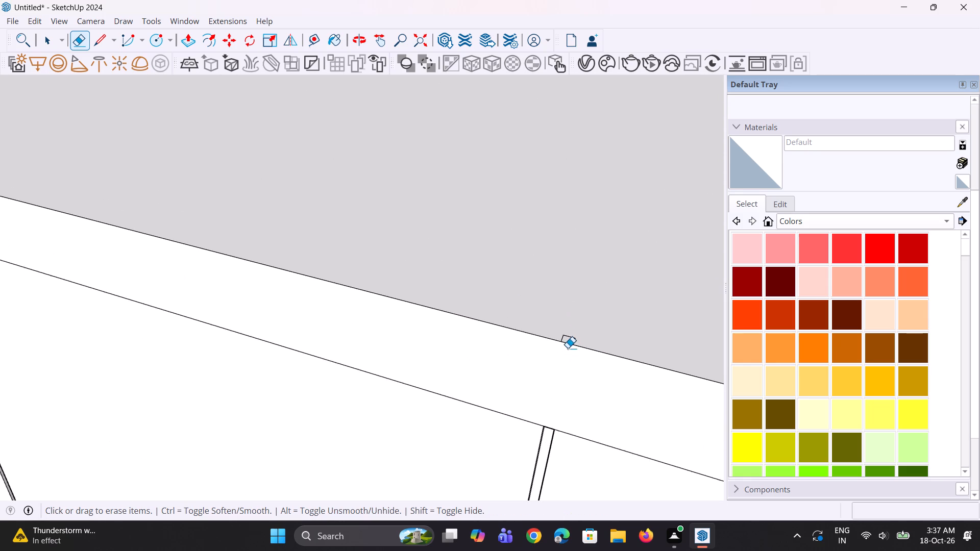
scroll(568, 348, "up", 3)
left_click_drag(576, 340, 560, 334)
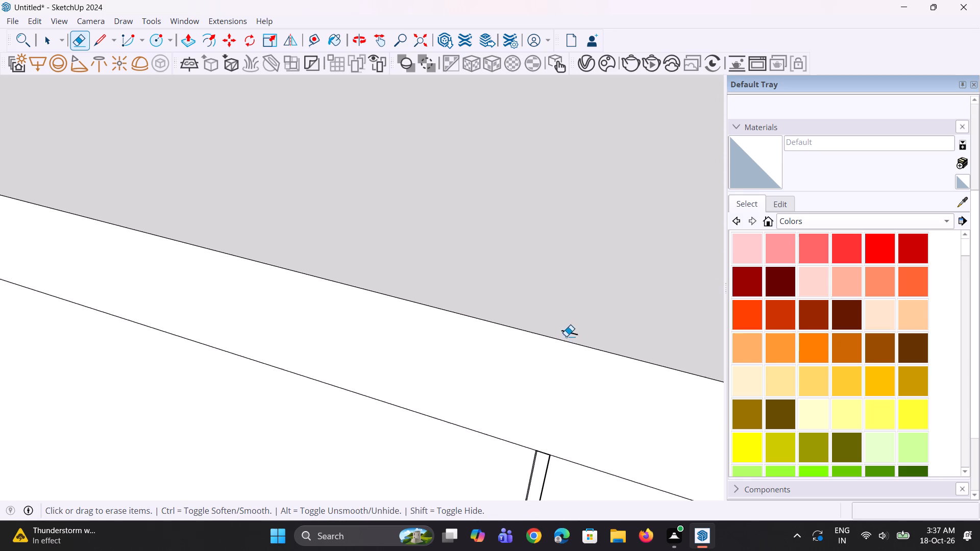
left_click(572, 334)
scroll(529, 357, "down", 9)
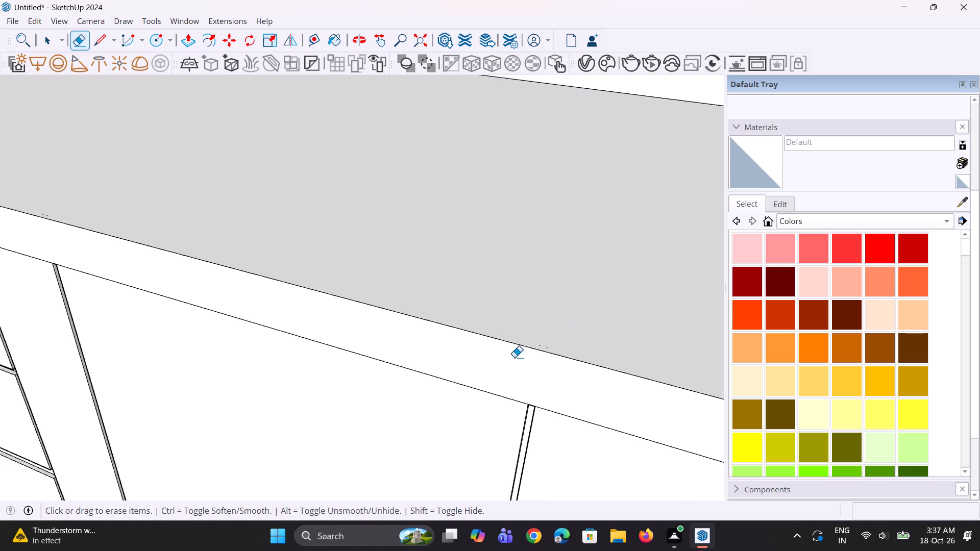
scroll(514, 357, "down", 12)
Look over the whole kitchen to check the cleaned-up countertop and cabinet fronts.
middle_click_drag(472, 405, 527, 384)
scroll(495, 373, "down", 5)
scroll(511, 385, "up", 1)
middle_click_drag(512, 385, 494, 347)
scroll(500, 370, "down", 5)
middle_click_drag(502, 374, 358, 374)
key("space")
scroll(393, 353, "down", 5)
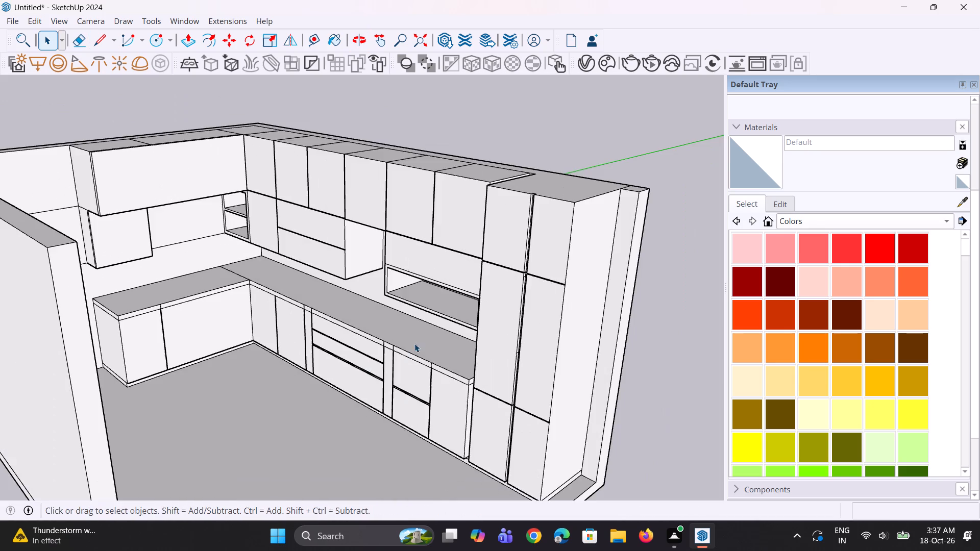
middle_click_drag(380, 351, 391, 336)
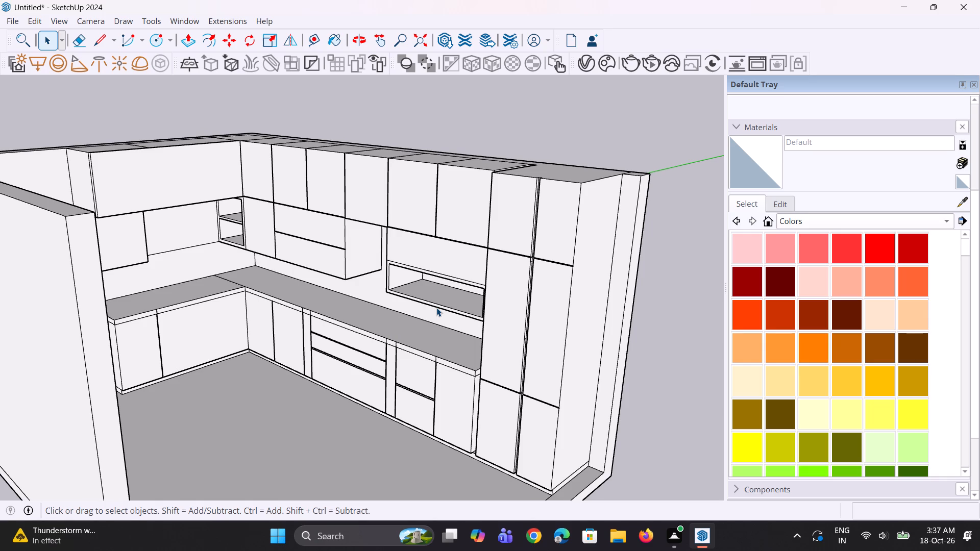
scroll(421, 375, "down", 3)
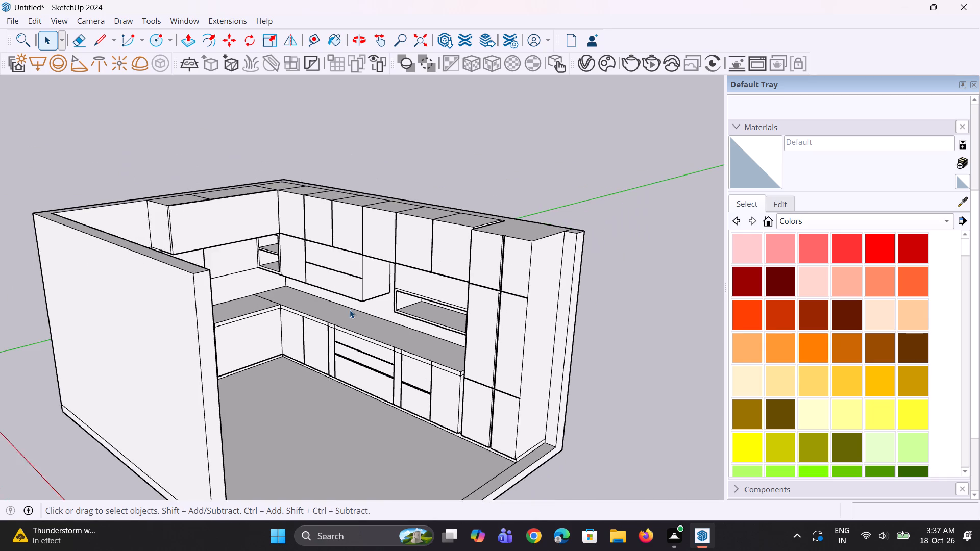
Erase the two horizontal lines on the bare wall beside the short run's wall cabinets.
middle_click_drag(344, 313, 195, 296)
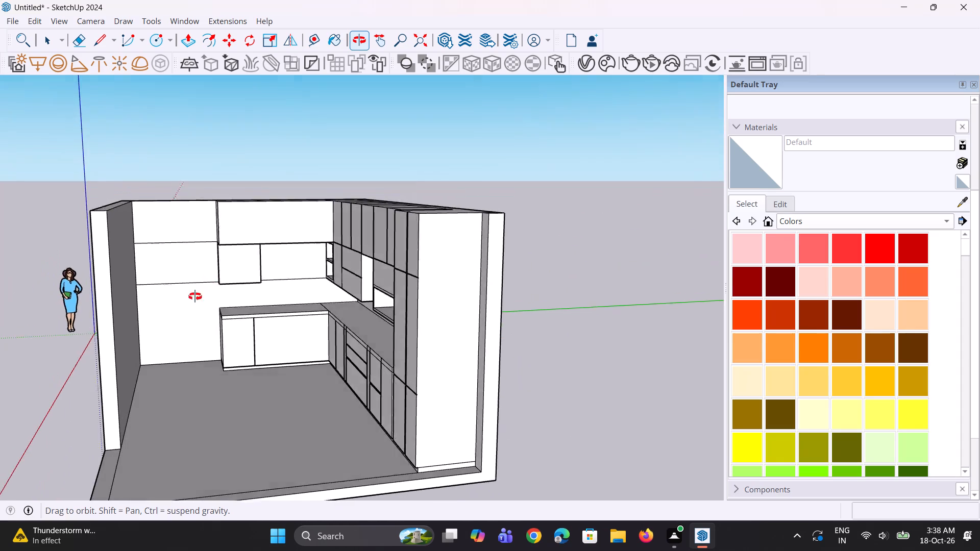
middle_click_drag(195, 296, 191, 304)
scroll(167, 252, "up", 3)
key("e")
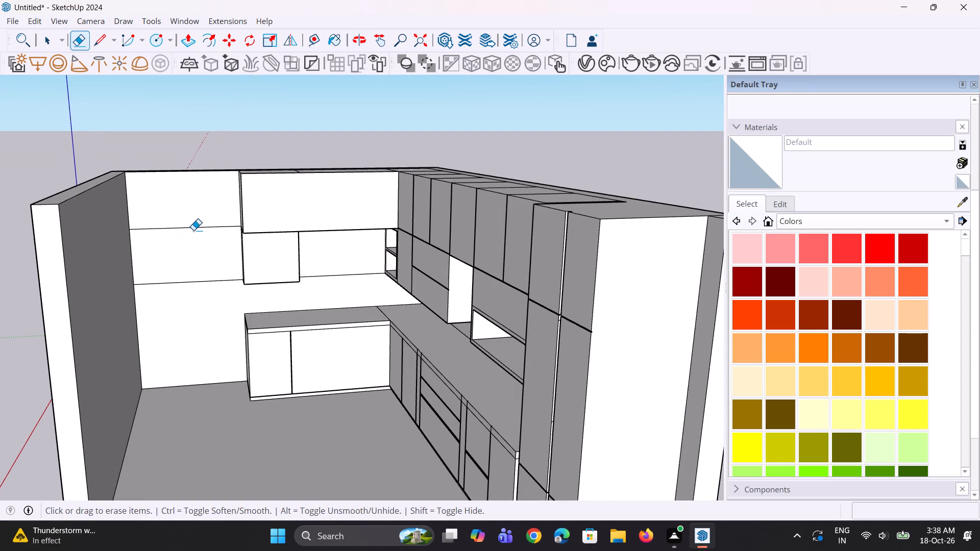
left_click(195, 228)
left_click(198, 281)
Erase the dividing line across the top of the upper wall cabinet above the short countertop run.
middle_click_drag(204, 300, 367, 373)
scroll(267, 305, "up", 3)
scroll(220, 313, "down", 1)
middle_click_drag(219, 314, 219, 318)
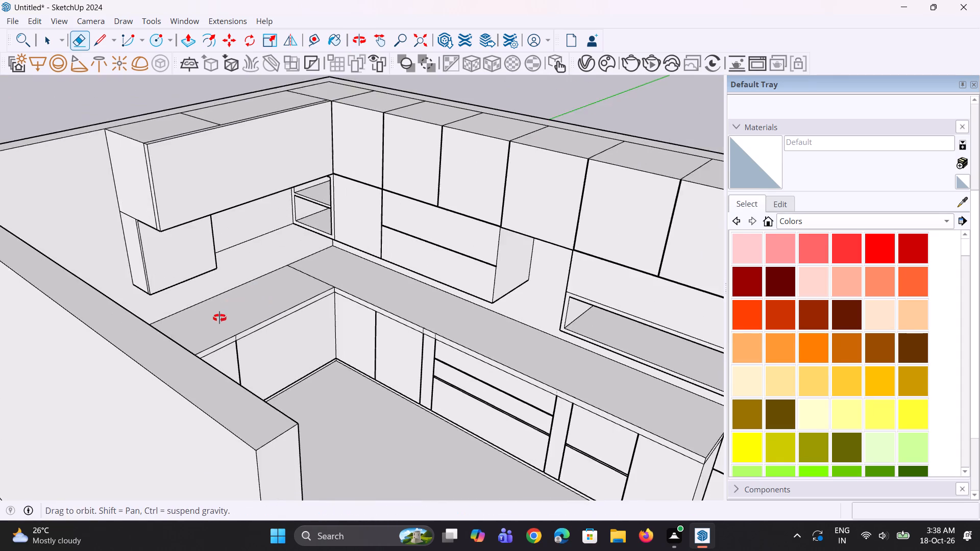
middle_click_drag(219, 318, 252, 339)
scroll(269, 272, "down", 4)
middle_click_drag(356, 315, 263, 293)
key("space")
key("space")
scroll(249, 173, "up", 1)
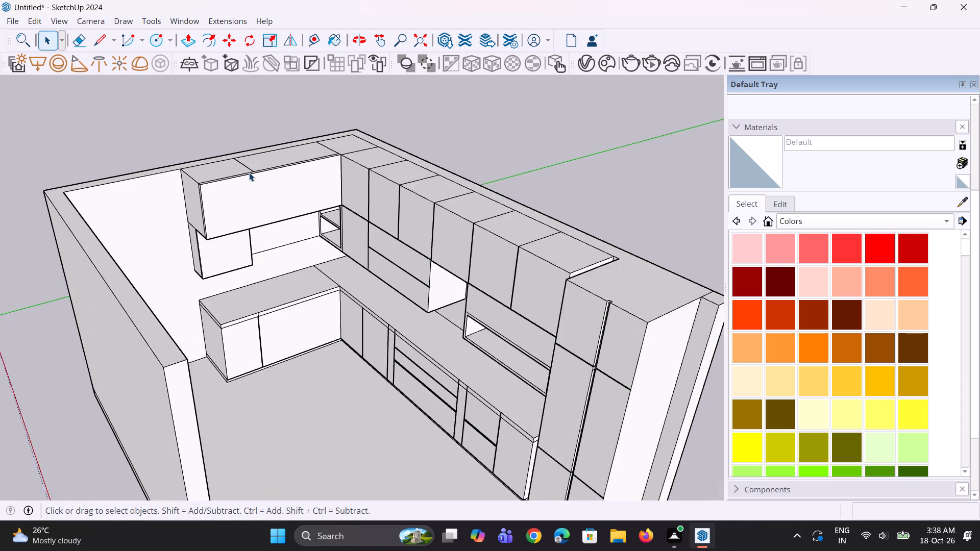
scroll(249, 172, "up", 5)
middle_click_drag(248, 191, 258, 242)
key("e")
scroll(257, 208, "up", 2)
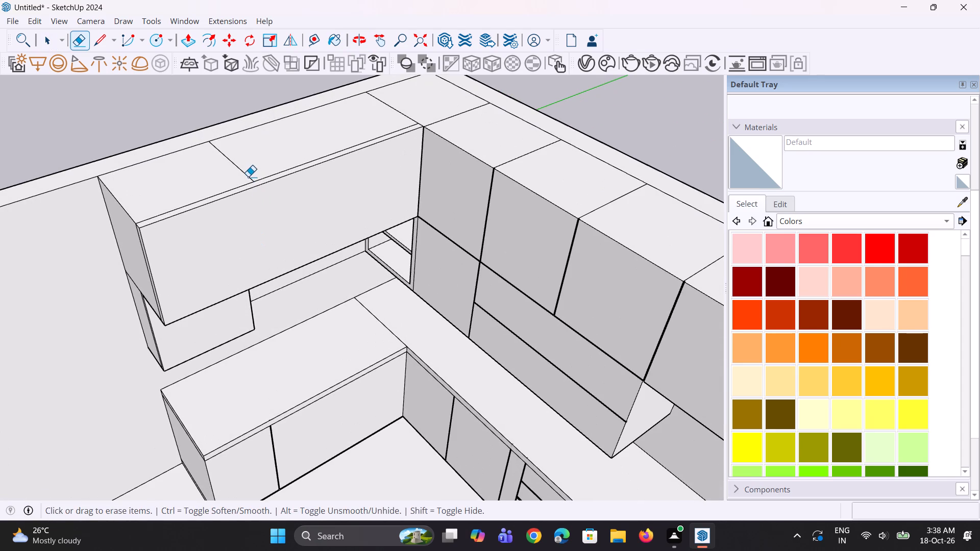
left_click(248, 177)
Erase the leftover horizontal line on the backsplash wall between the small wall cabinet and the open corner shelf.
middle_click_drag(309, 275, 286, 0)
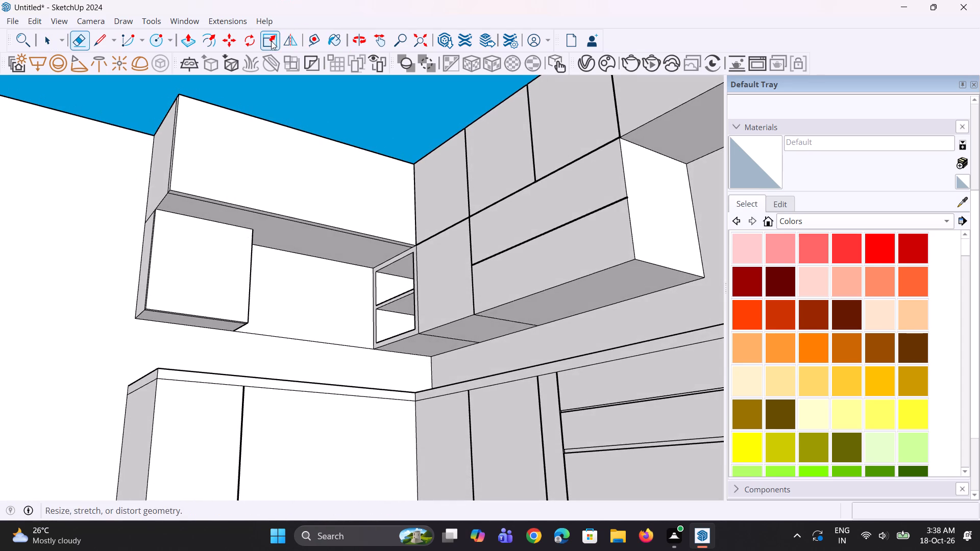
middle_click_drag(457, 304, 593, 391)
scroll(457, 304, "up", 1)
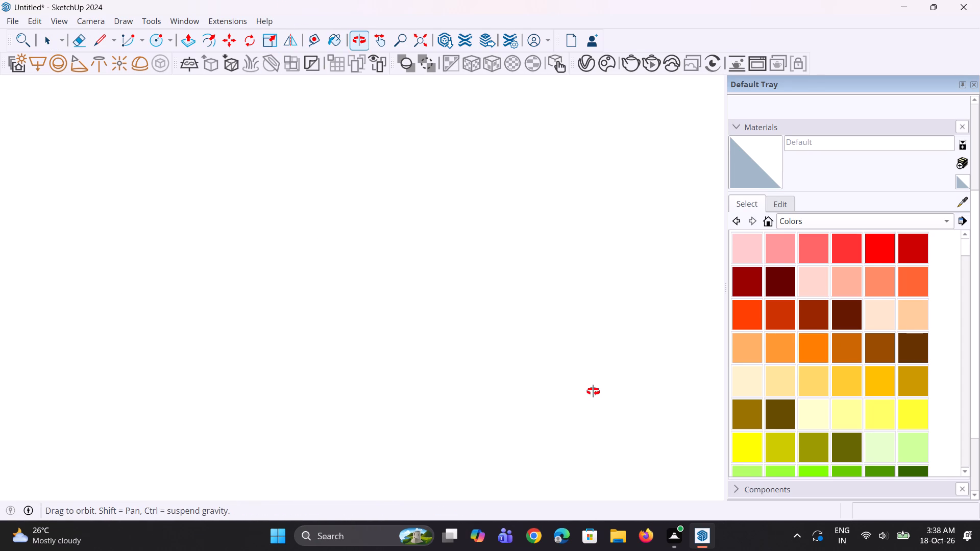
middle_click_drag(593, 391, 499, 425)
scroll(379, 290, "down", 5)
middle_click_drag(352, 303, 328, 339)
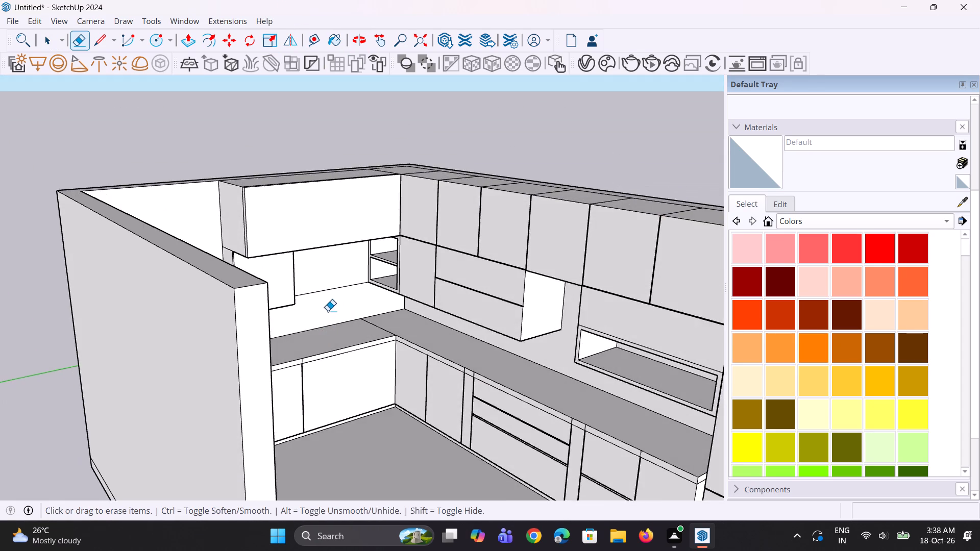
scroll(328, 308, "up", 3)
left_click(328, 284)
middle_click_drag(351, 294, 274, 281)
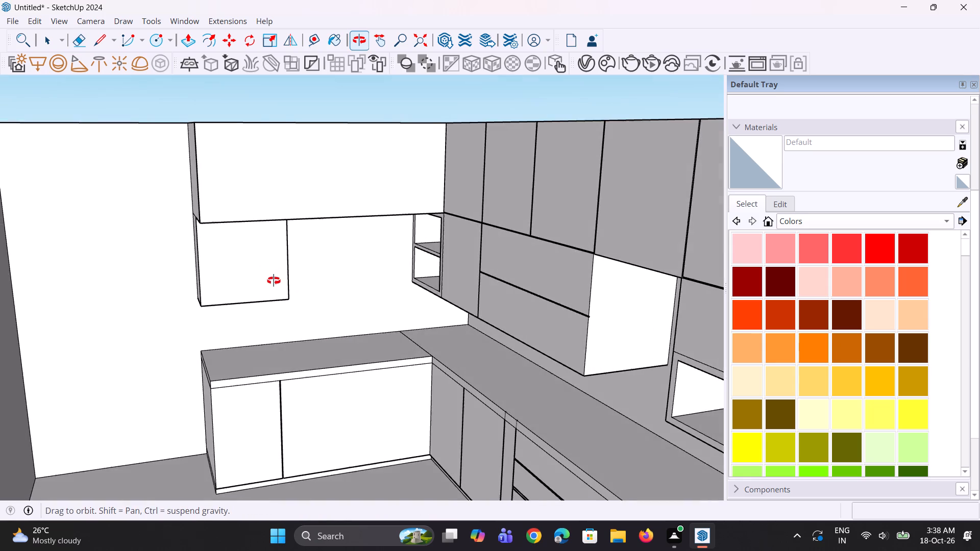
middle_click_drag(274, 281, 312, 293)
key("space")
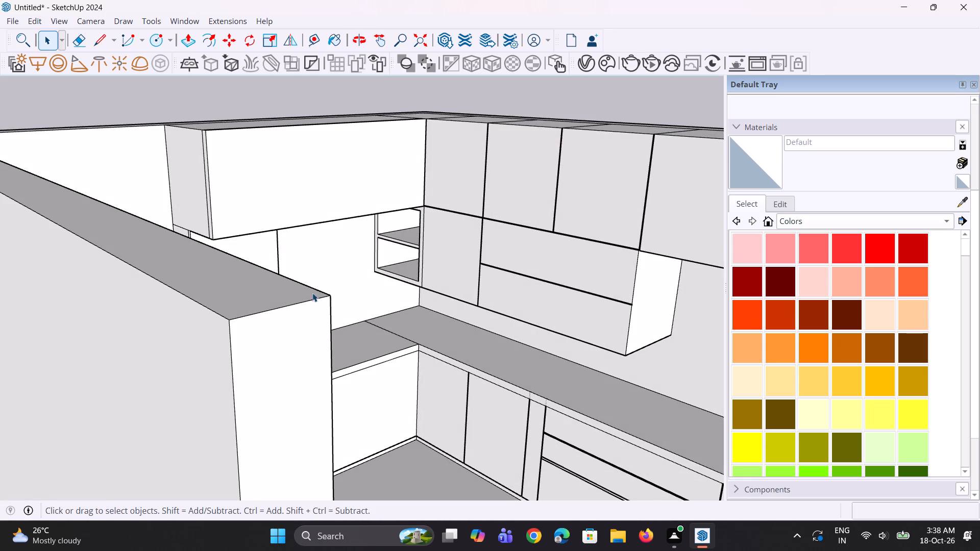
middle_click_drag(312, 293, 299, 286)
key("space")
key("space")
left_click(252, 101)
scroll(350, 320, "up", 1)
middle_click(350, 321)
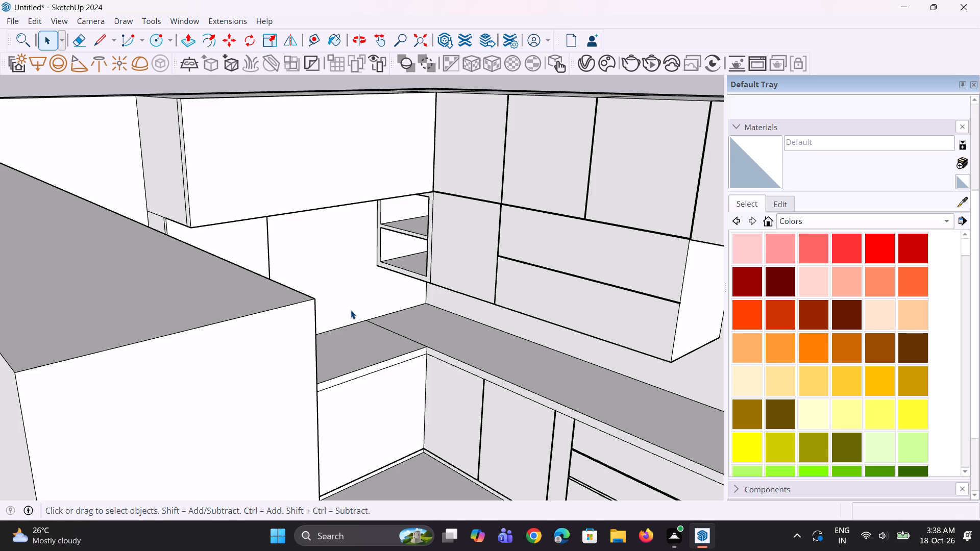
Draw a rectangle about 2' 6" by 2' 1" on top of the short countertop near its free end.
middle_click_drag(401, 317, 308, 350)
scroll(308, 350, "down", 1)
scroll(218, 349, "up", 3)
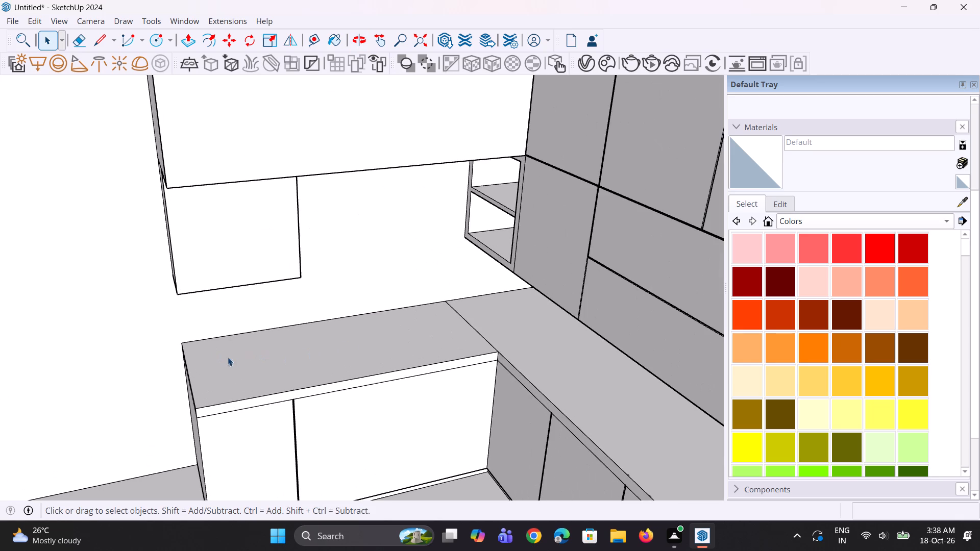
key("r")
scroll(249, 361, "up", 4)
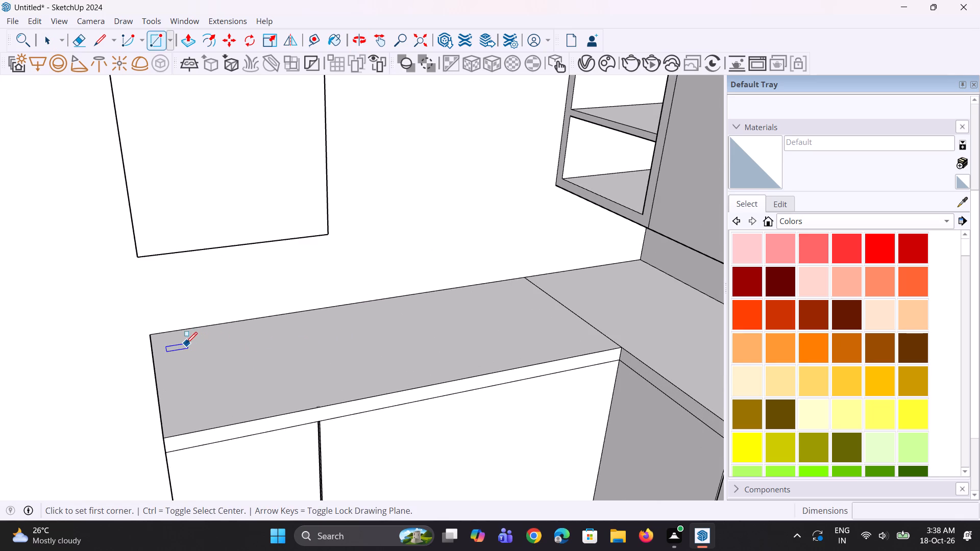
left_click(183, 338)
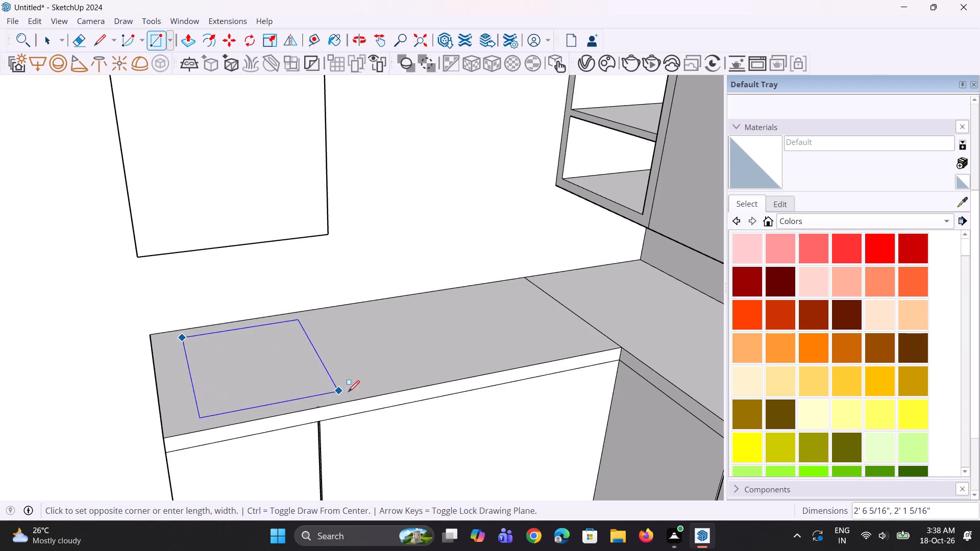
left_click(345, 387)
middle_click_drag(269, 392, 261, 398)
key("space")
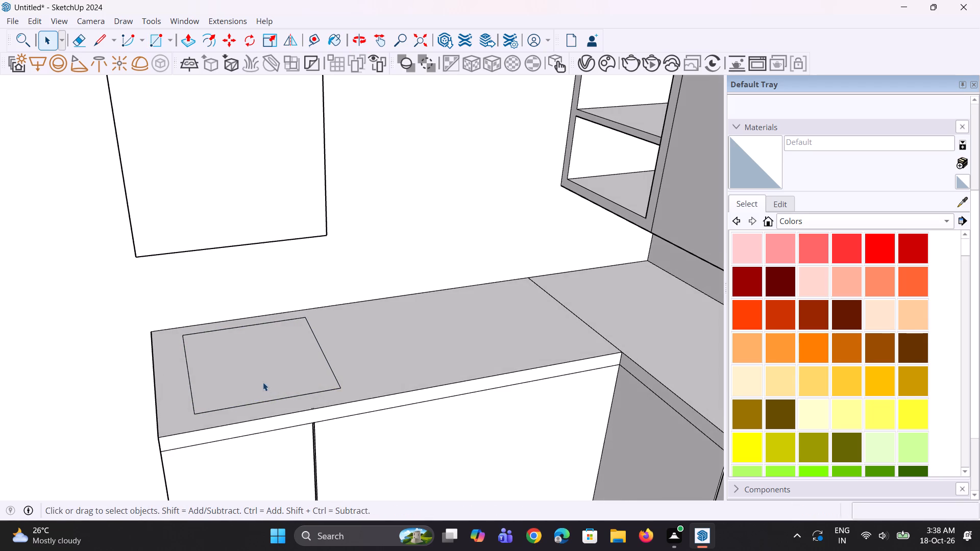
Move the whole rectangle on the short countertop a few inches toward the free end, nudging it slightly toward the front.
left_click(263, 382)
scroll(253, 393, "up", 1)
key("m")
left_click(260, 390)
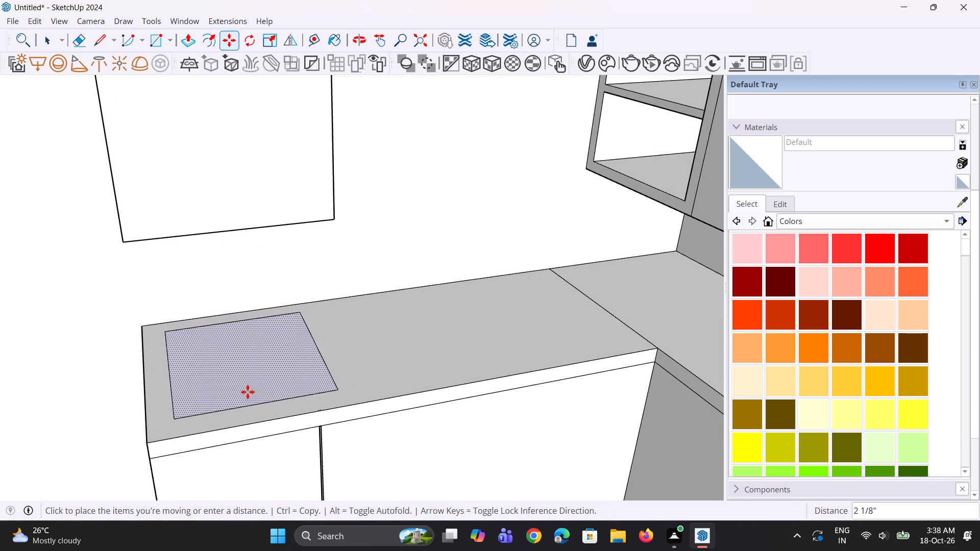
left_click(239, 392)
middle_click_drag(256, 394, 278, 394)
left_click(263, 394)
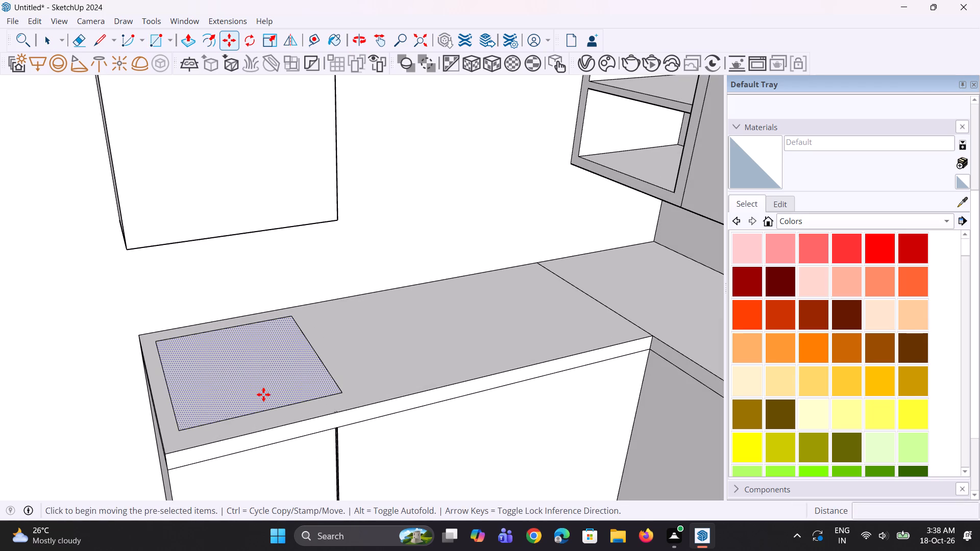
left_click(267, 393)
key("space")
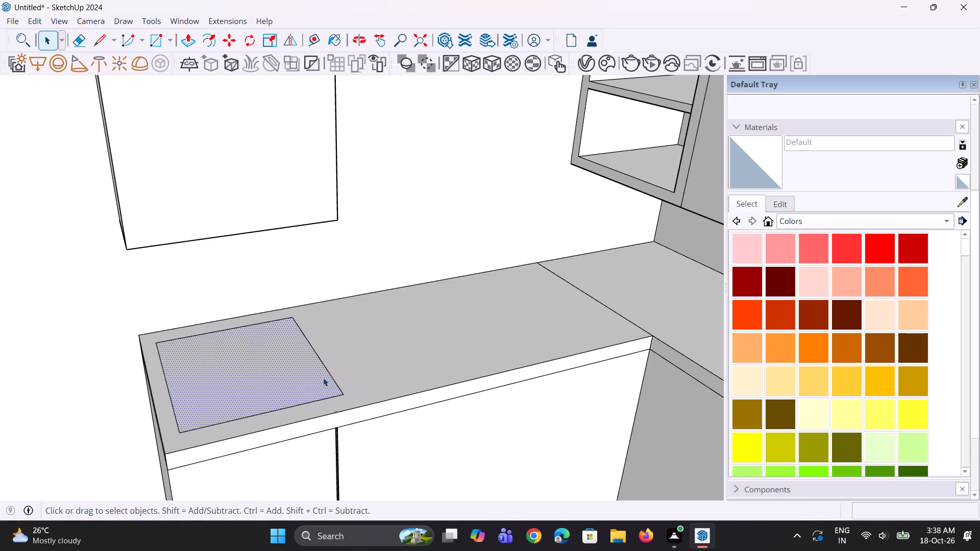
Narrow the countertop rectangle by moving its side edge nearest the room corner about 3 9/16" toward the free end.
left_click(331, 377)
scroll(344, 409, "up", 1)
key("m")
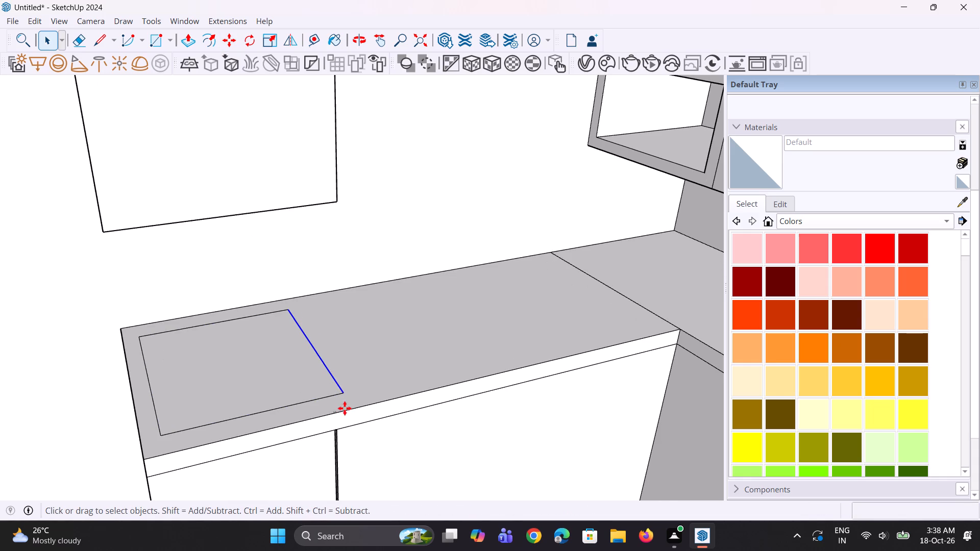
left_click(345, 393)
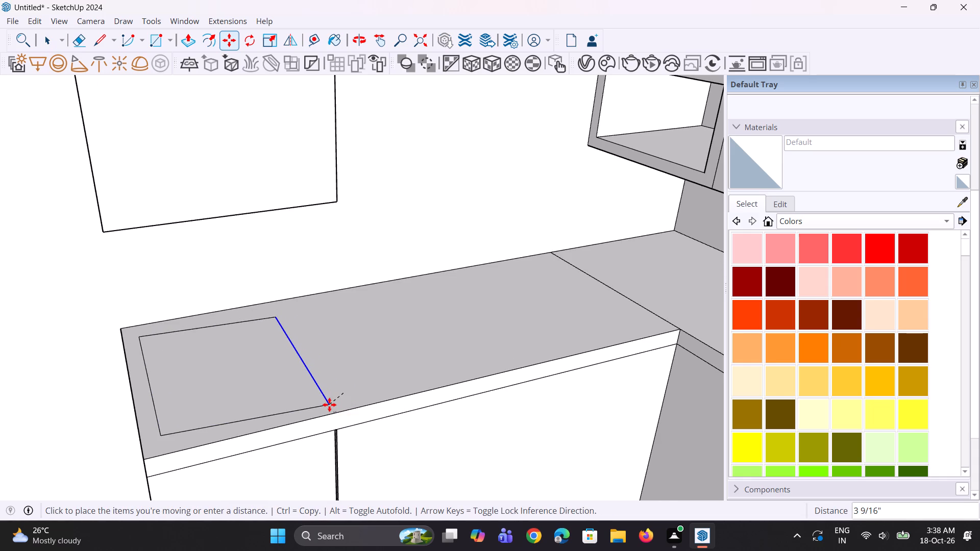
left_click(327, 403)
scroll(330, 398, "down", 4)
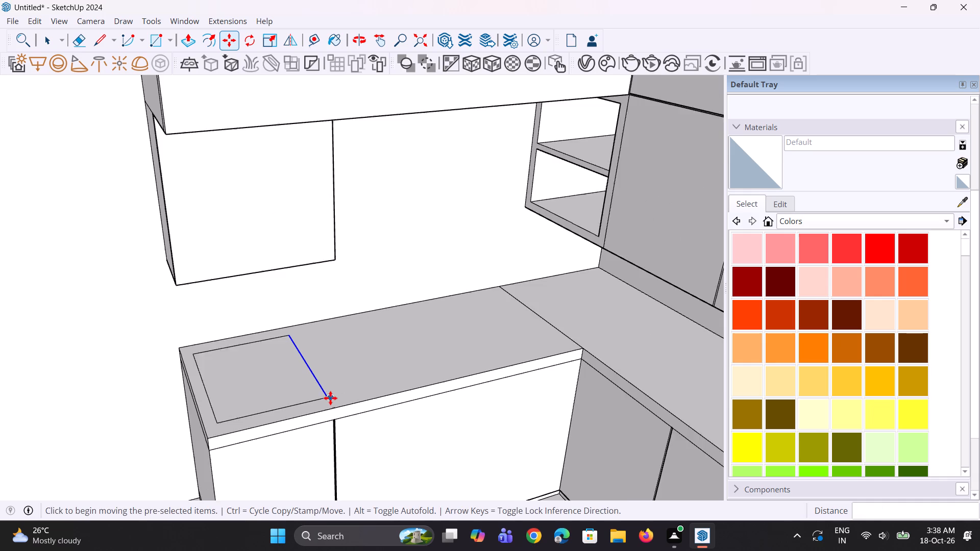
scroll(330, 398, "down", 6)
key("space")
key("space")
left_click(251, 102)
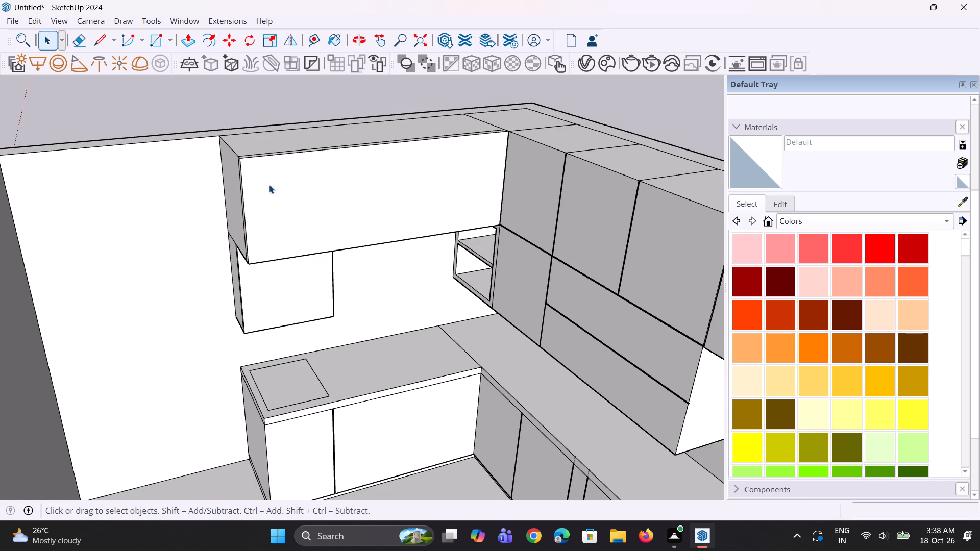
Narrow the rectangle further by moving the same side edge about 2 5/16" toward the free end.
middle_click_drag(292, 388, 255, 388)
left_click(284, 388)
scroll(300, 392, "up", 2)
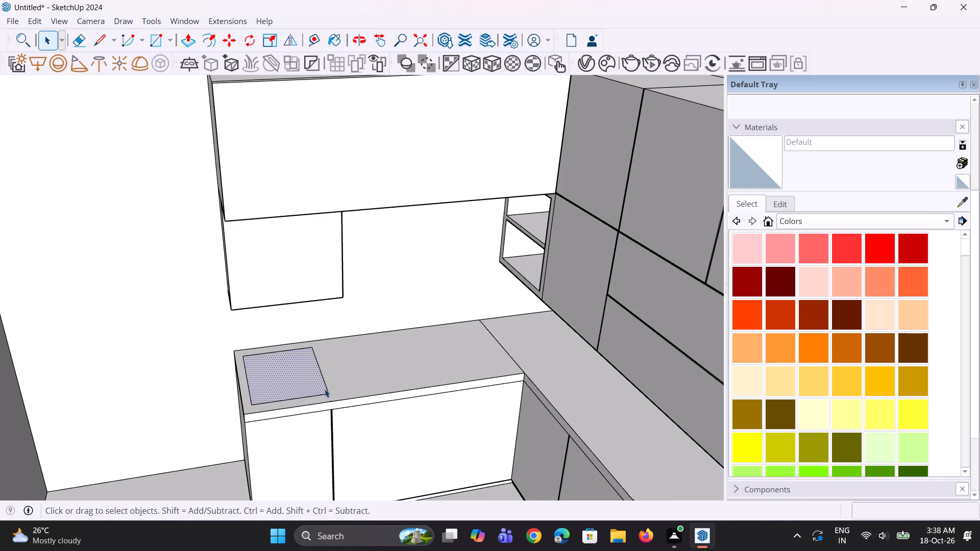
left_click(326, 389)
scroll(327, 389, "up", 5)
key("m")
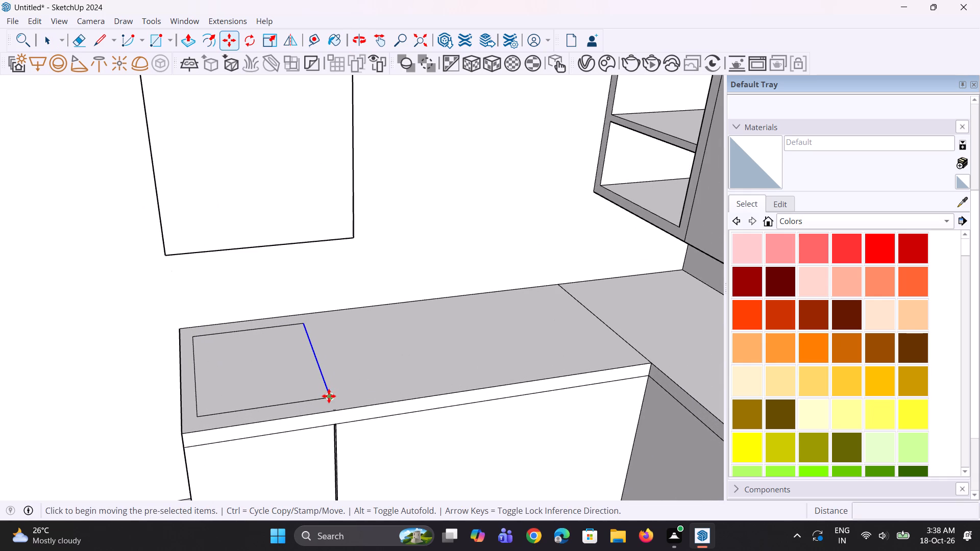
left_click(329, 396)
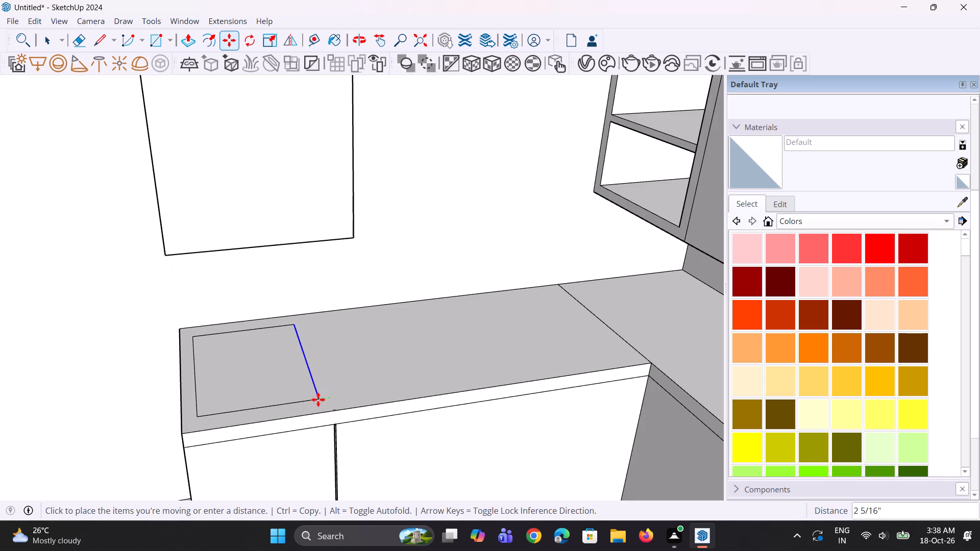
left_click(318, 399)
key("space")
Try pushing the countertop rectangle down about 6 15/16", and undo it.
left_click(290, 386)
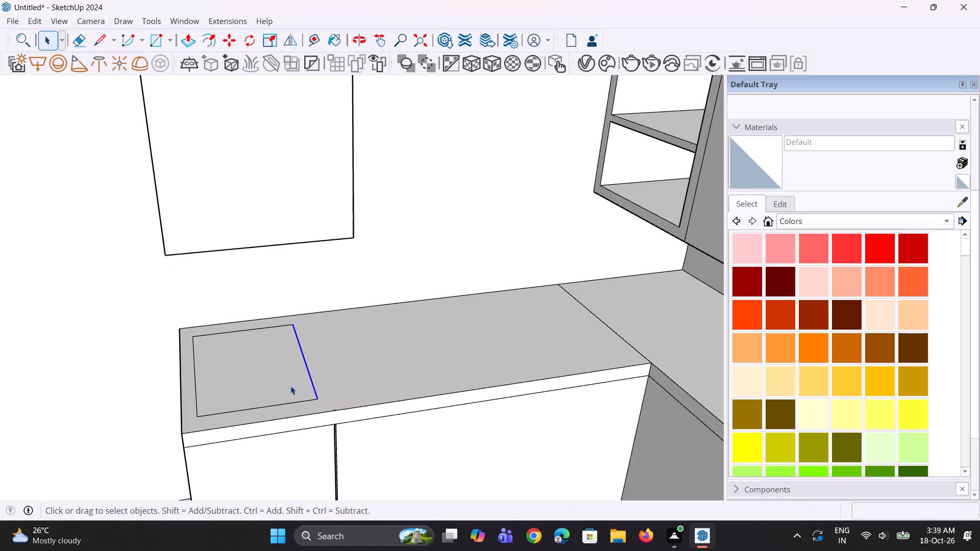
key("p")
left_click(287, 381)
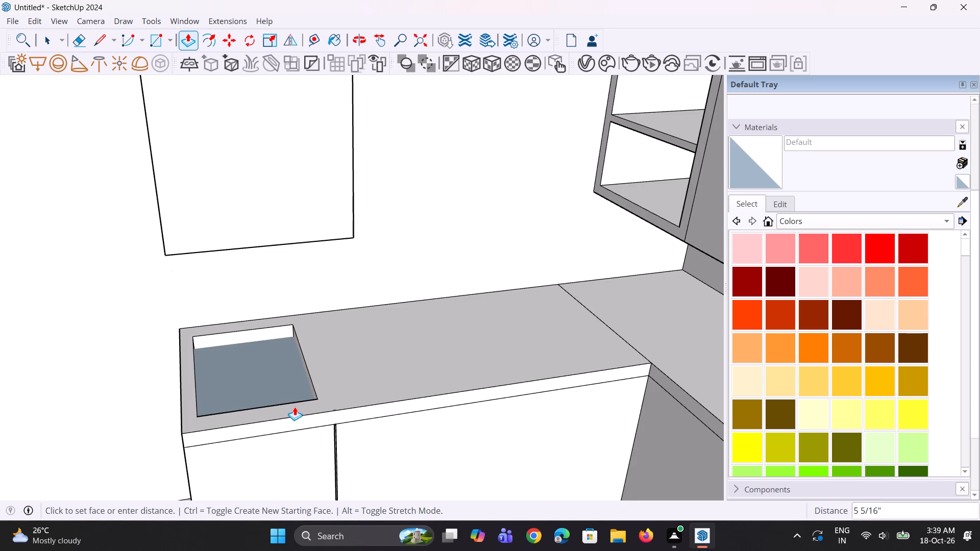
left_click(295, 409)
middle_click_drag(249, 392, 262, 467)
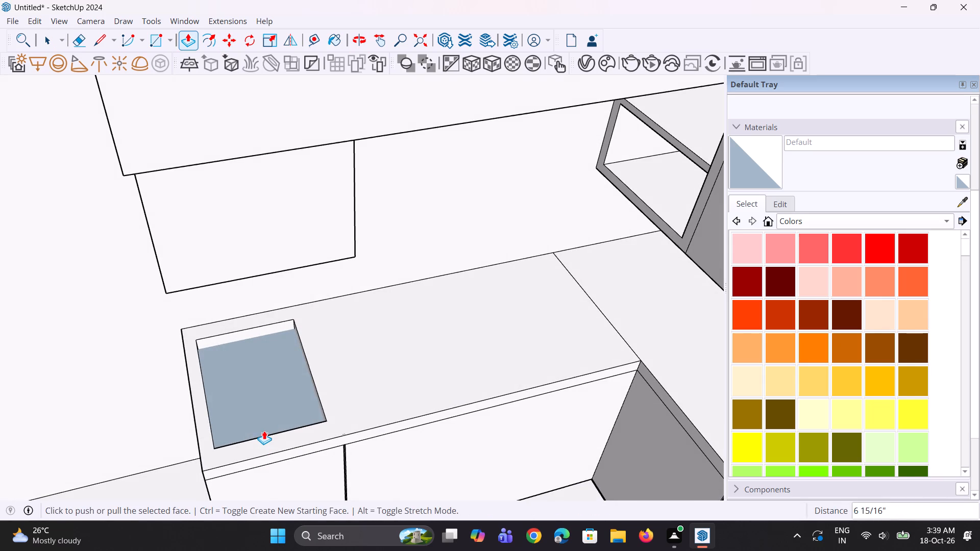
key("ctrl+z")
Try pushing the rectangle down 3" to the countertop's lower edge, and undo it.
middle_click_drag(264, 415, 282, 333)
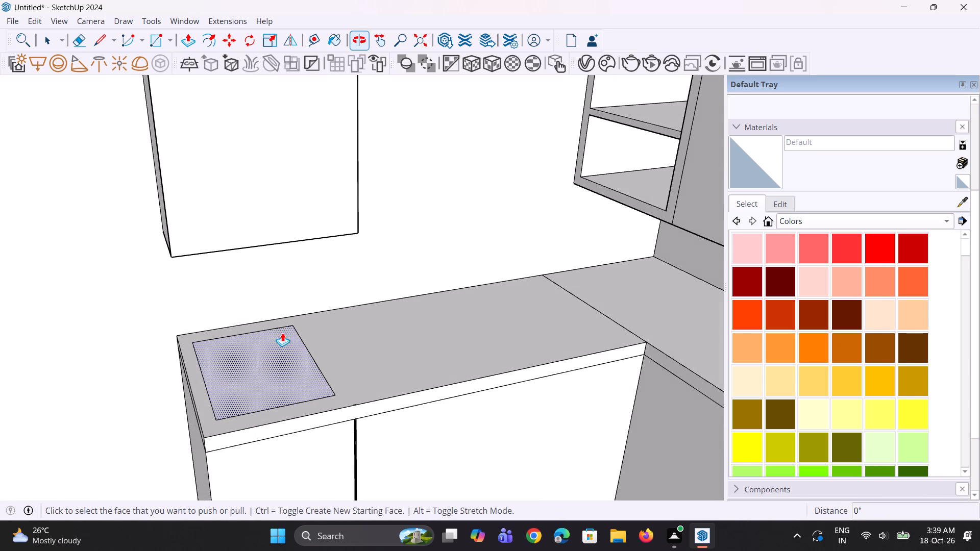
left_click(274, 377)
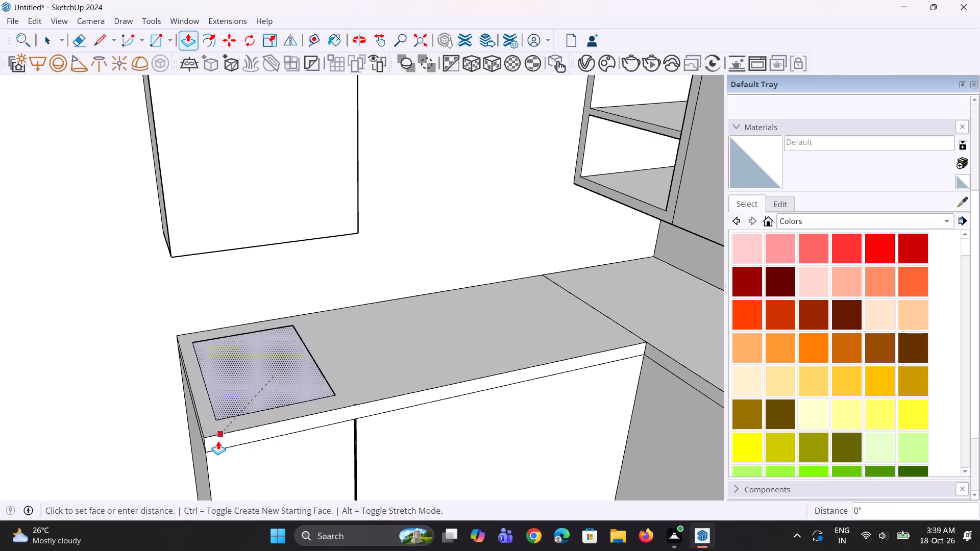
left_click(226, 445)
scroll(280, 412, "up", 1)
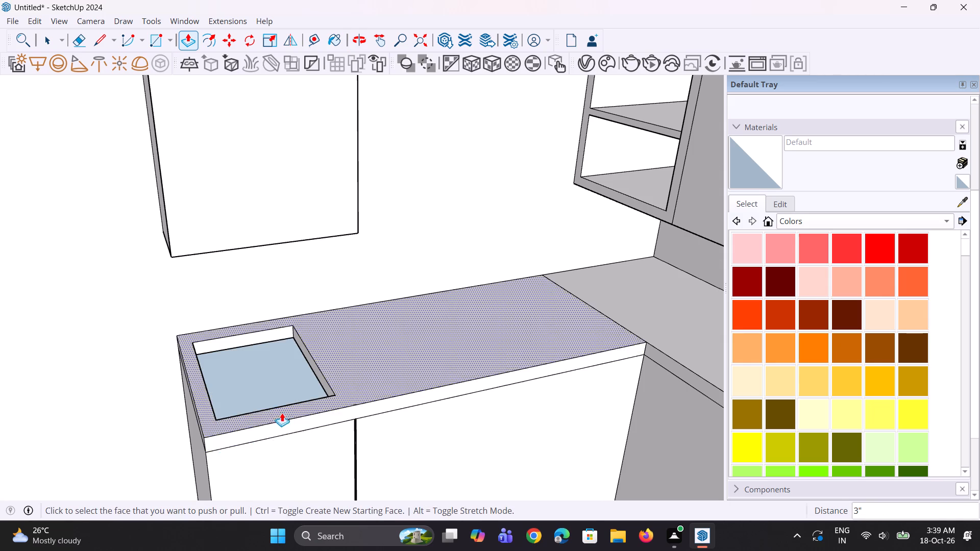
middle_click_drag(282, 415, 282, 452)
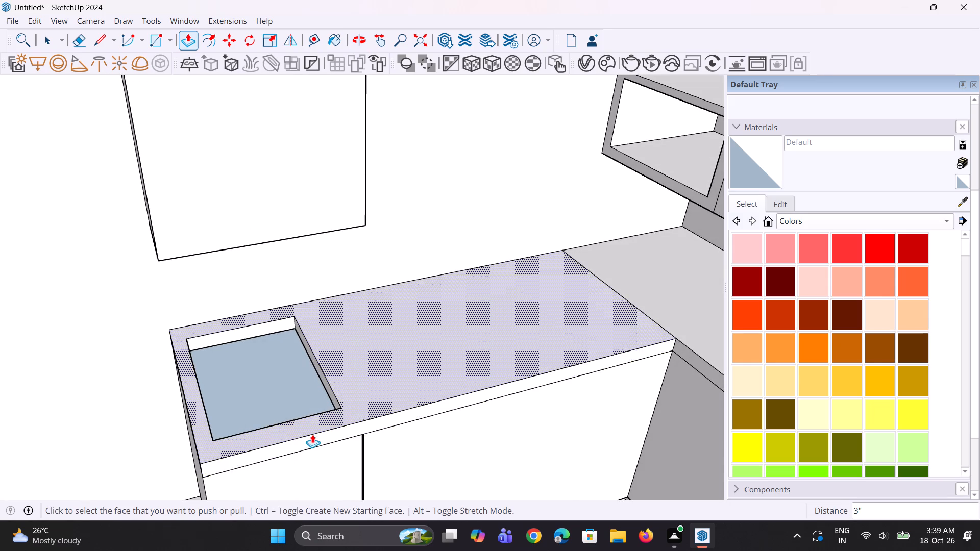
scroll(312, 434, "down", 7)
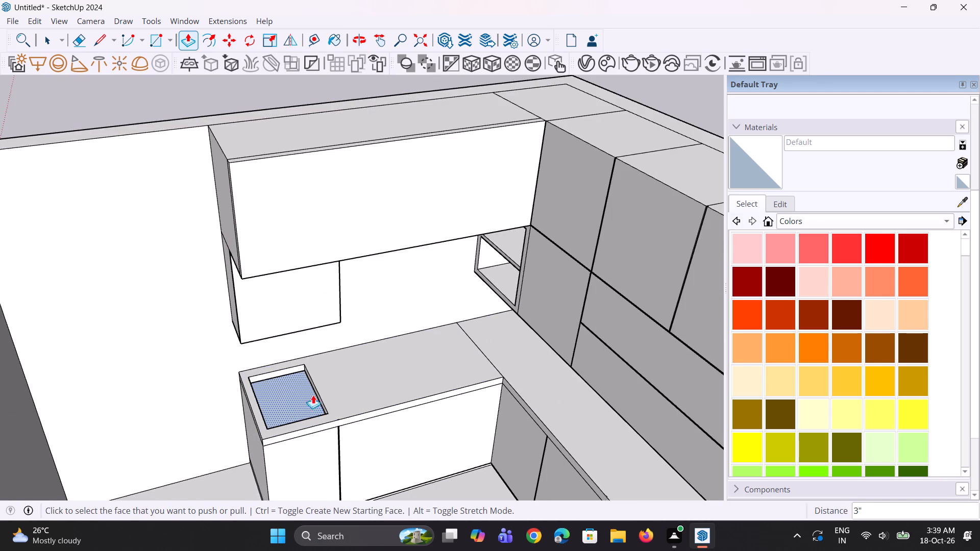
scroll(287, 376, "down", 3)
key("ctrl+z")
Push the rectangle down to the lower edge of the short countertop to form the recessed opening.
scroll(297, 397, "up", 2)
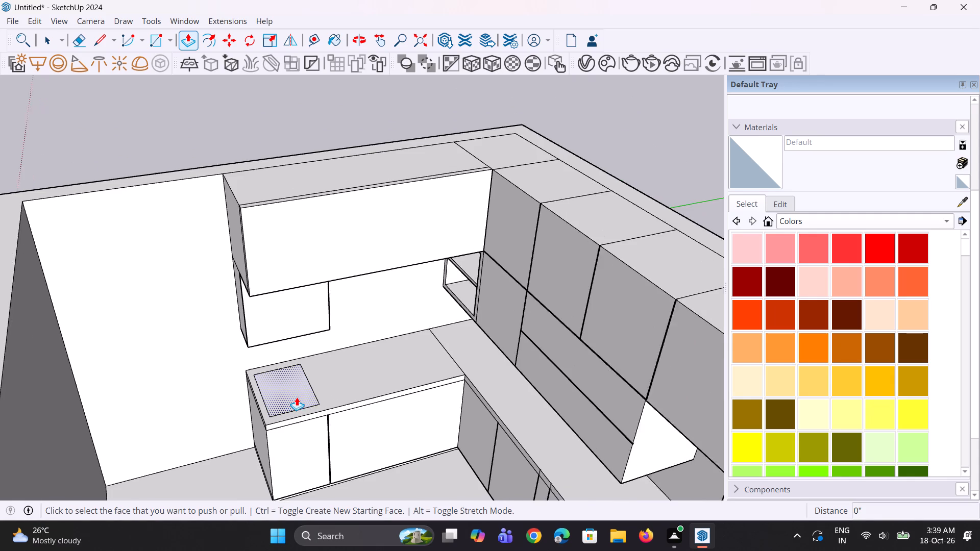
scroll(249, 399, "up", 5)
middle_click_drag(273, 417, 321, 387)
left_click(320, 395)
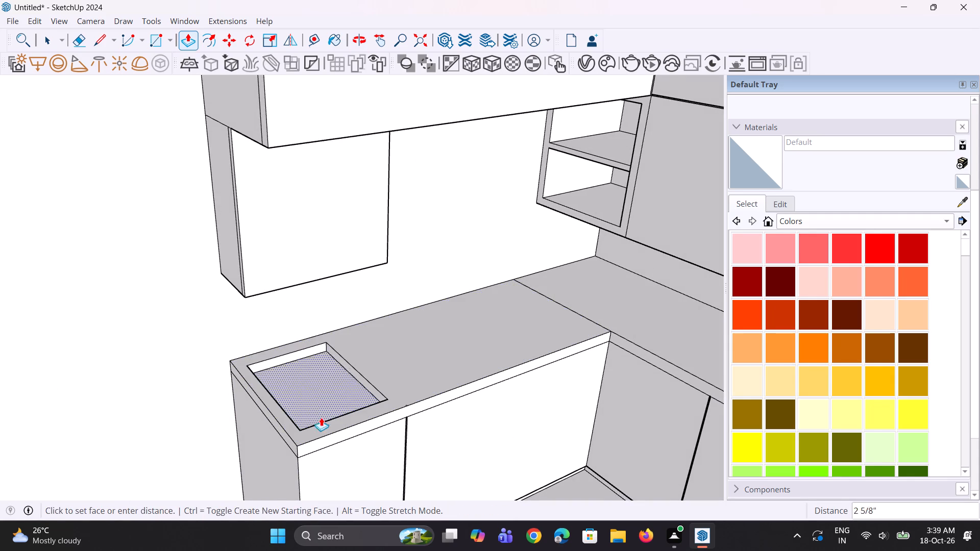
left_click(300, 454)
Examine the countertop opening from several angles and check it within the whole kitchen layout.
middle_click_drag(327, 448, 290, 471)
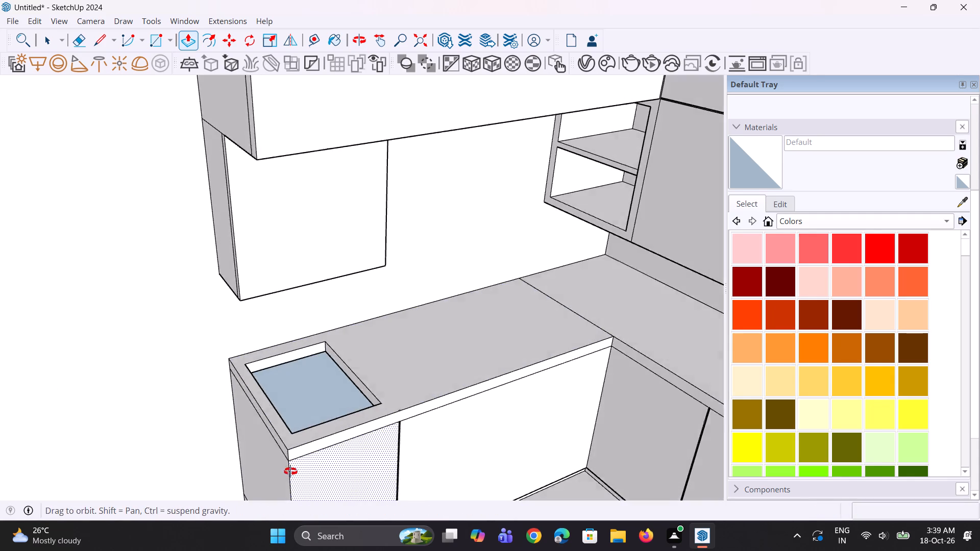
middle_click_drag(290, 471, 249, 483)
scroll(275, 379, "down", 5)
middle_click_drag(275, 402, 243, 478)
scroll(281, 375, "up", 7)
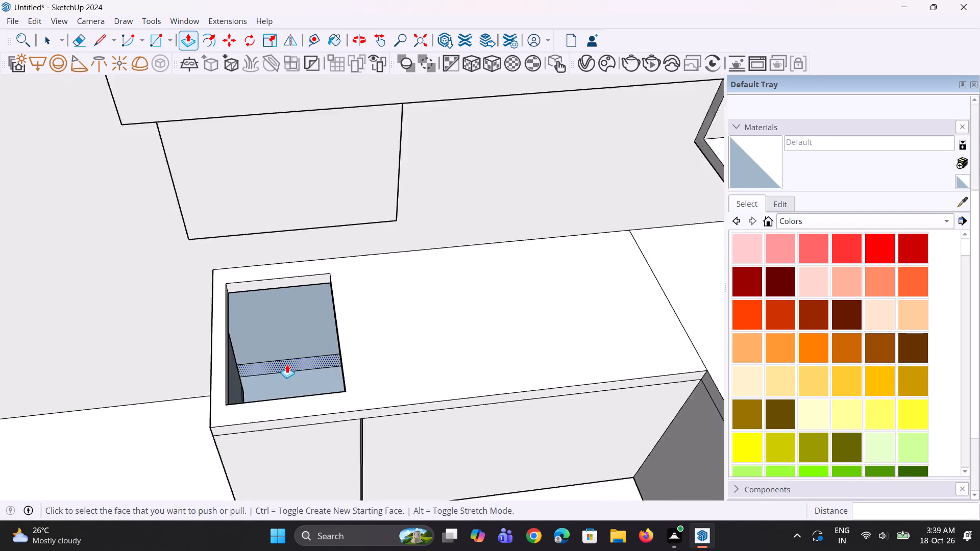
middle_click_drag(287, 409, 337, 363)
scroll(329, 366, "down", 10)
middle_click_drag(331, 365, 339, 295)
key("space")
key("space")
scroll(361, 352, "down", 3)
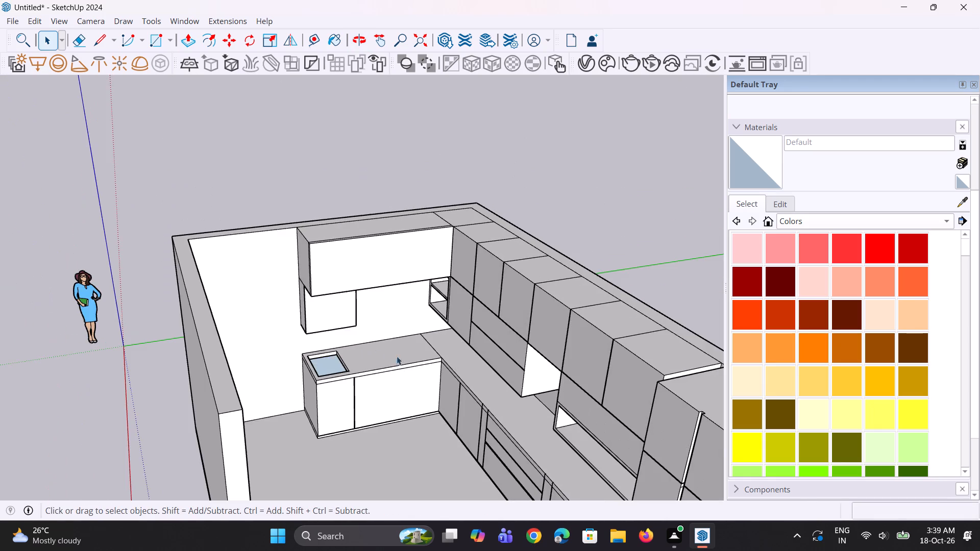
middle_click_drag(398, 356, 421, 339)
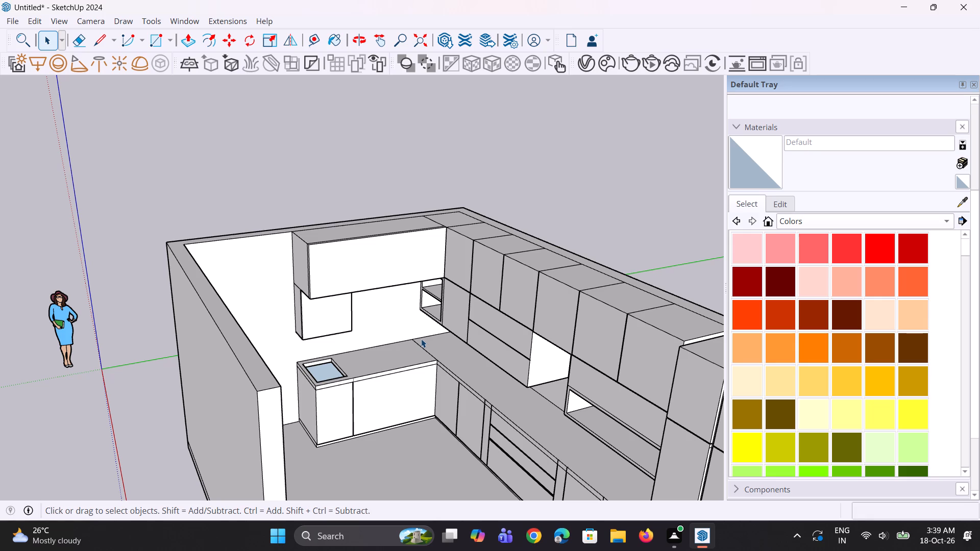
scroll(438, 311, "down", 7)
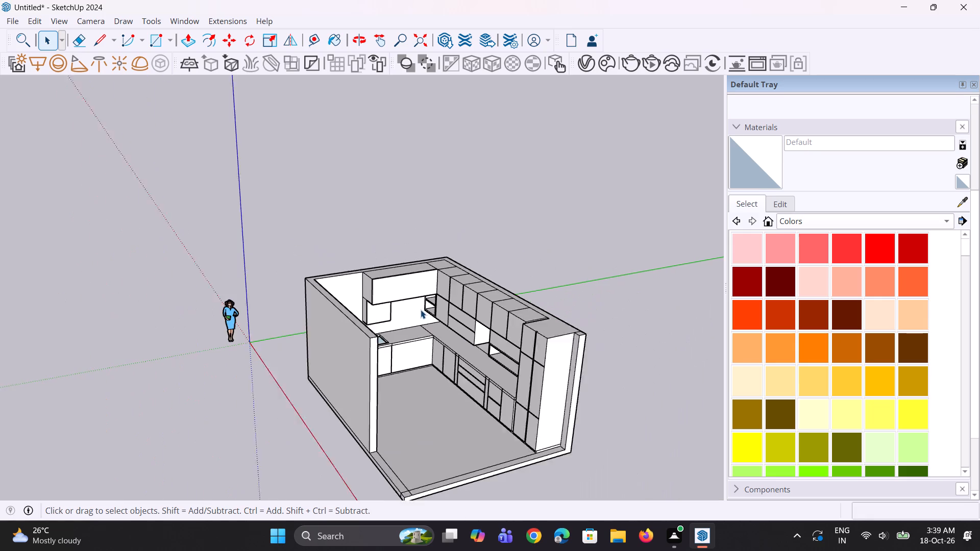
scroll(421, 310, "down", 1)
Pull the plinth face beneath the long run of base and tall cabinets forward about 7/8".
middle_click_drag(508, 421, 515, 357)
scroll(537, 431, "up", 10)
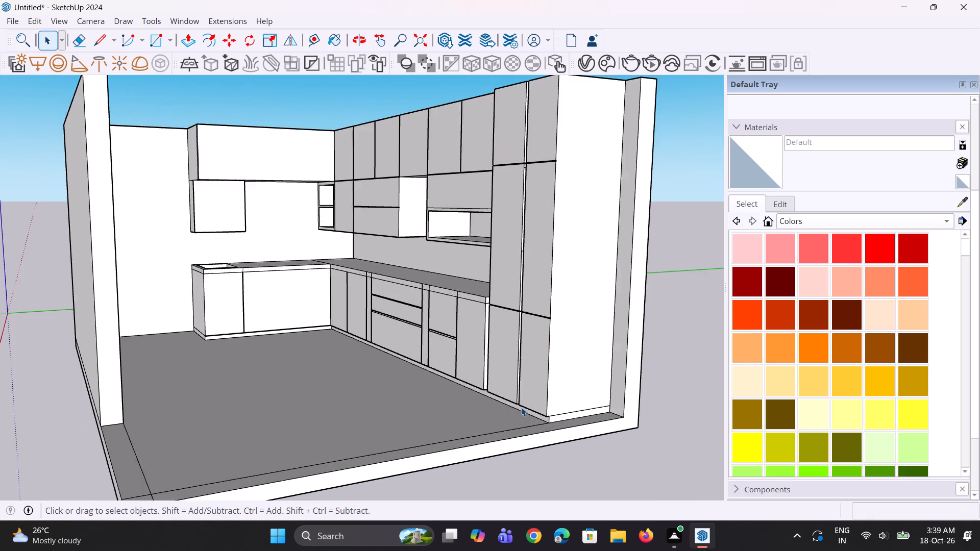
scroll(521, 407, "up", 8)
middle_click_drag(522, 406, 492, 393)
scroll(516, 416, "up", 2)
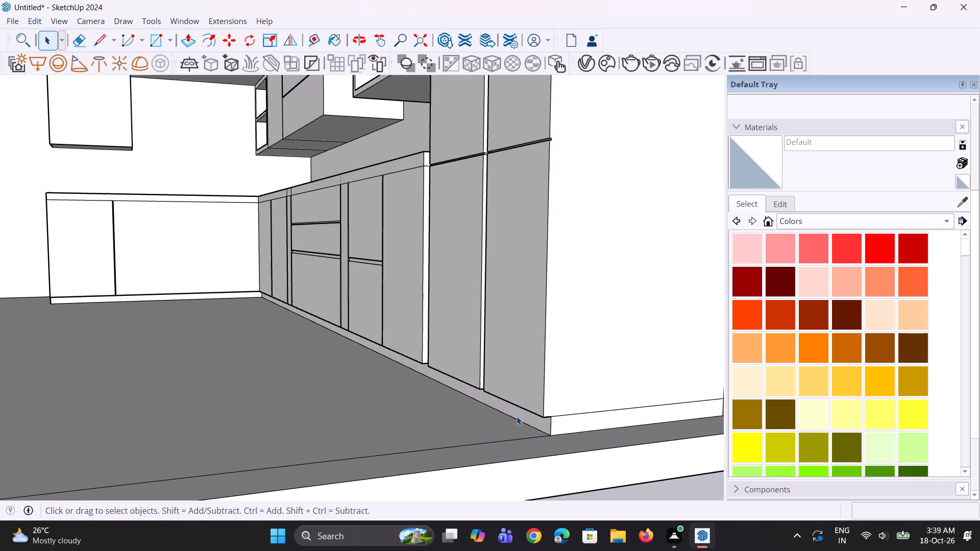
key("p")
left_click(521, 413)
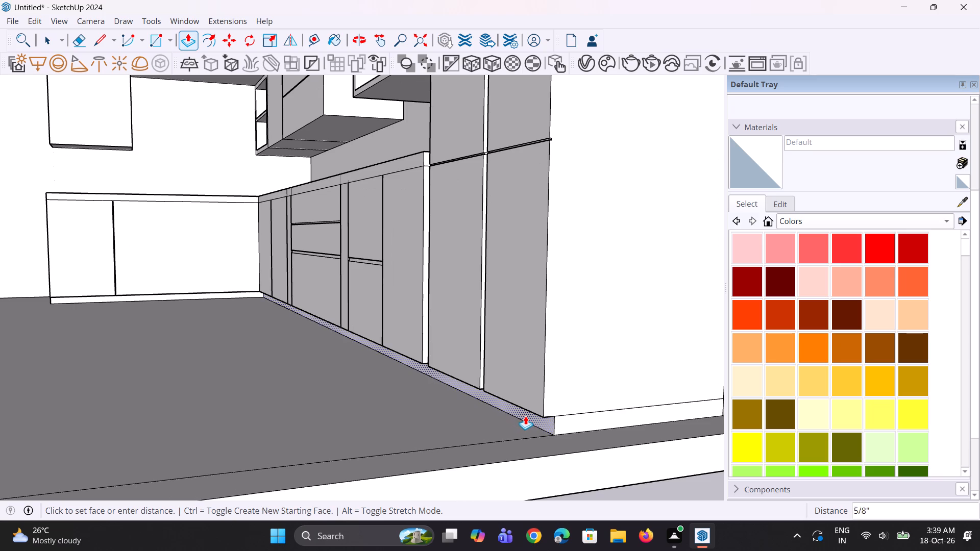
left_click(526, 416)
middle_click_drag(394, 403, 426, 490)
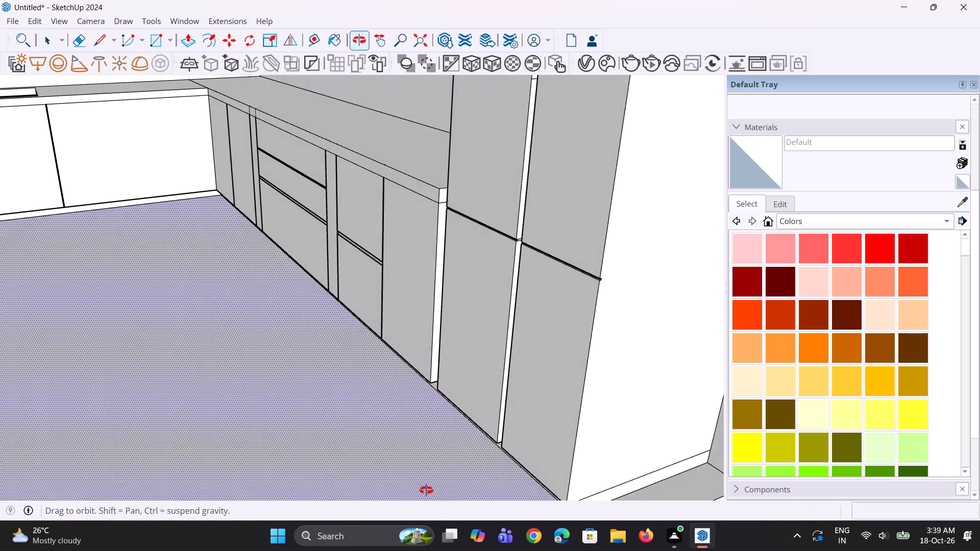
middle_click_drag(426, 490, 427, 491)
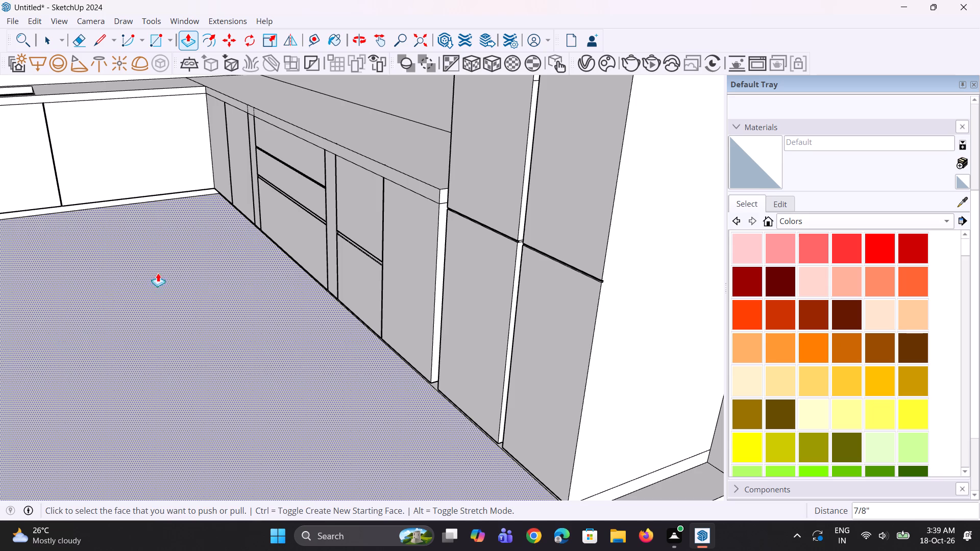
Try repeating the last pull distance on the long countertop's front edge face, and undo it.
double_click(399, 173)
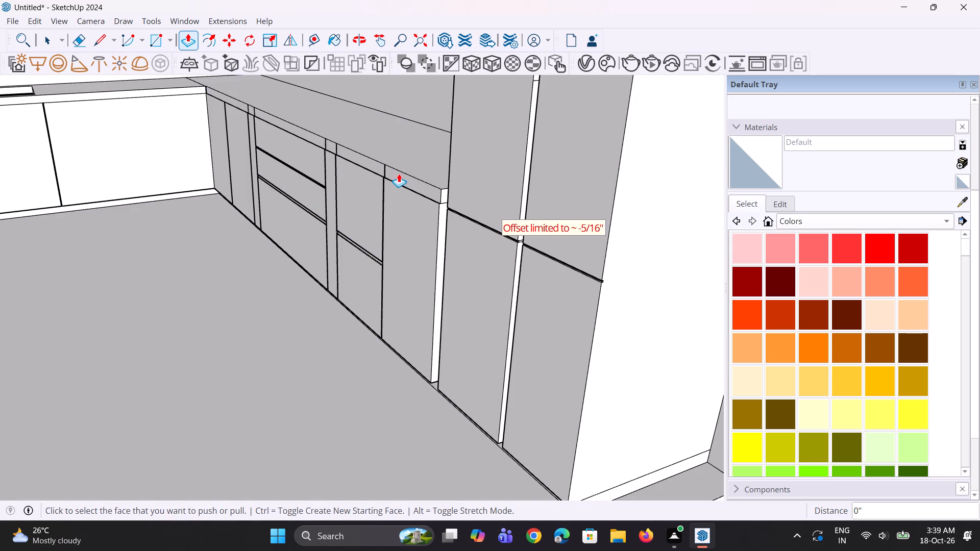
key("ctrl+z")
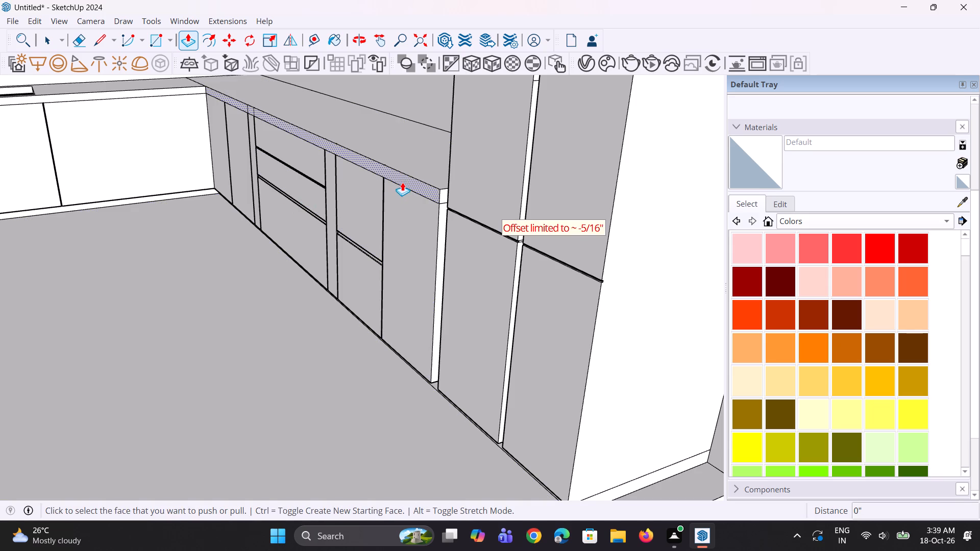
Pull the long countertop's front edge face forward about 1 1/4" and repeat that overhang on the short countertop's front edge.
left_click(403, 182)
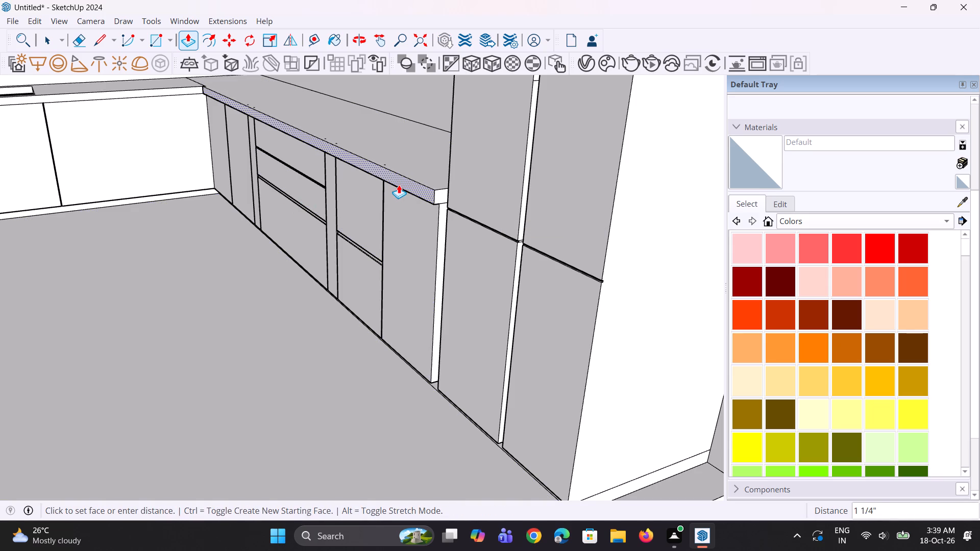
left_click(399, 185)
double_click(193, 94)
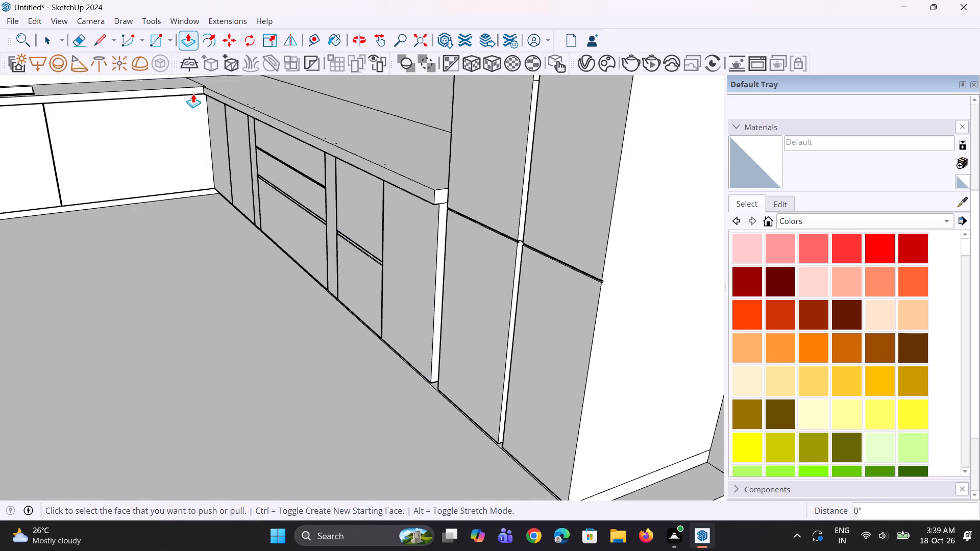
scroll(232, 126, "down", 4)
middle_click_drag(155, 110, 162, 201)
scroll(192, 209, "down", 4)
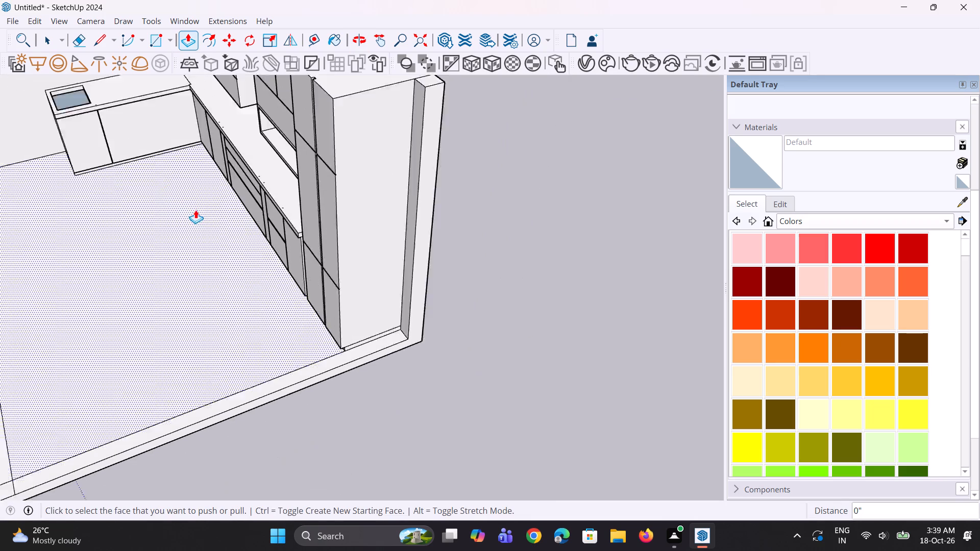
Erase the small stray edges on the countertop surface where the long and short runs meet at the inner corner.
scroll(195, 210, "down", 1)
scroll(161, 76, "up", 10)
key("e")
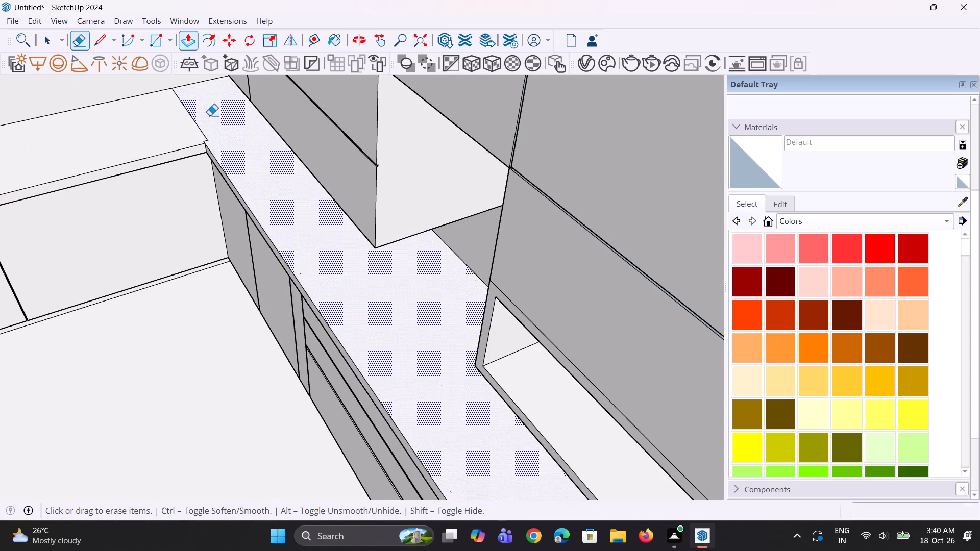
left_click(203, 132)
middle_click_drag(207, 141, 276, 115)
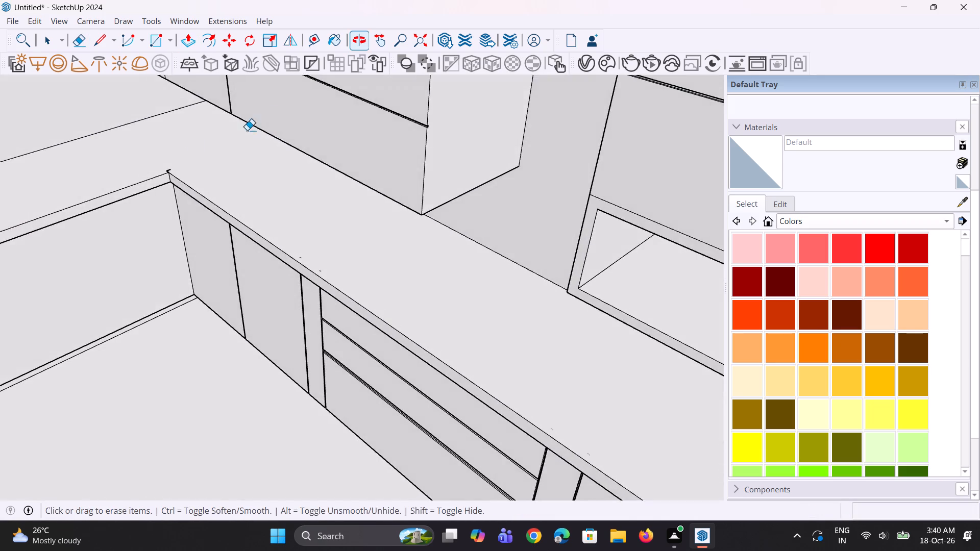
scroll(178, 156, "up", 8)
left_click(163, 179)
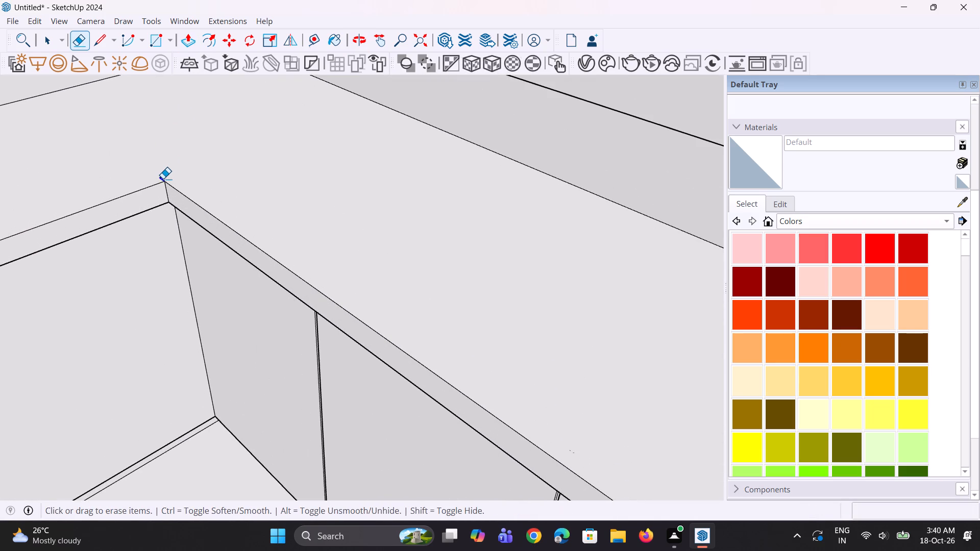
left_click(165, 177)
scroll(172, 184, "down", 5)
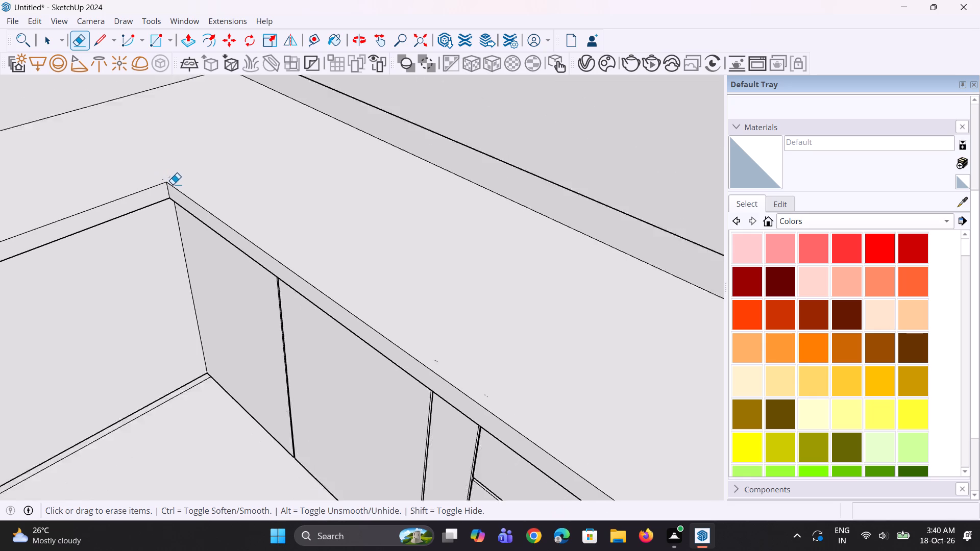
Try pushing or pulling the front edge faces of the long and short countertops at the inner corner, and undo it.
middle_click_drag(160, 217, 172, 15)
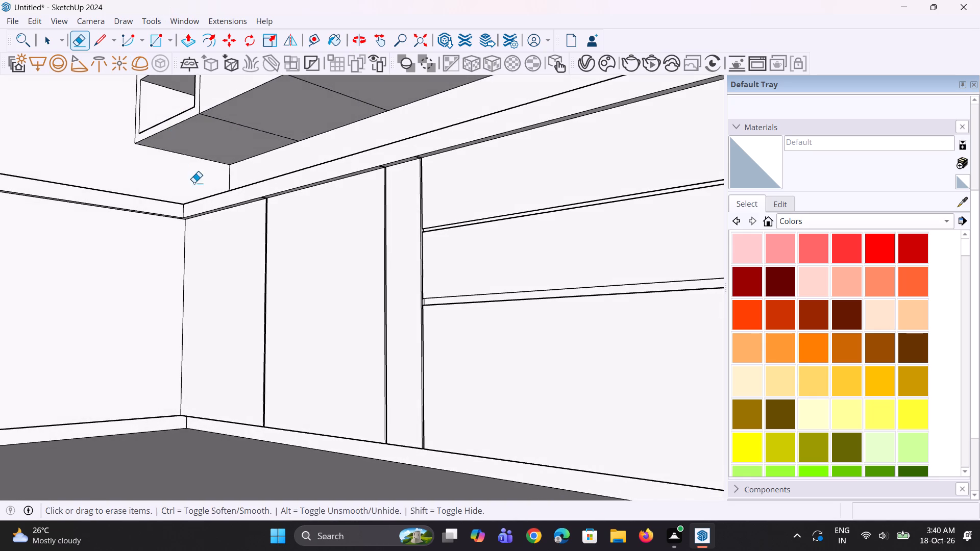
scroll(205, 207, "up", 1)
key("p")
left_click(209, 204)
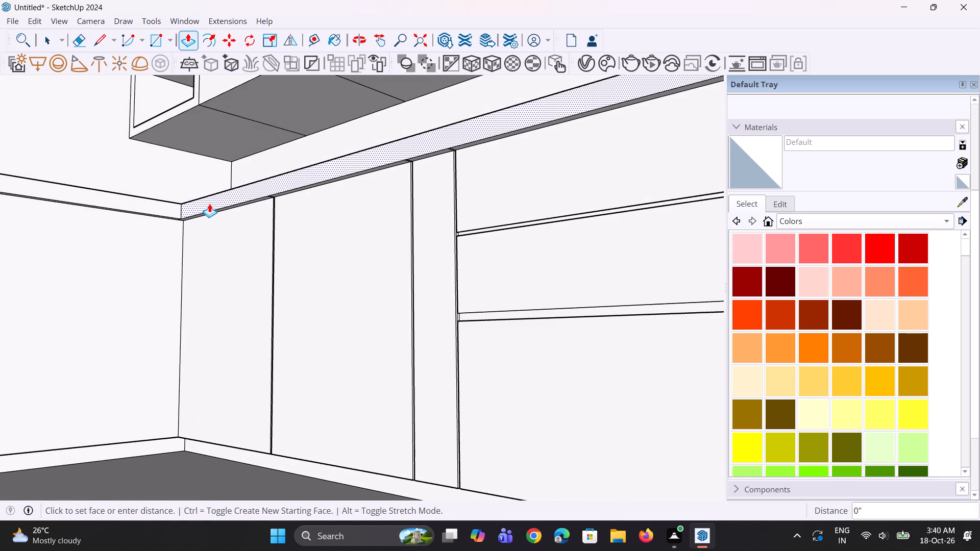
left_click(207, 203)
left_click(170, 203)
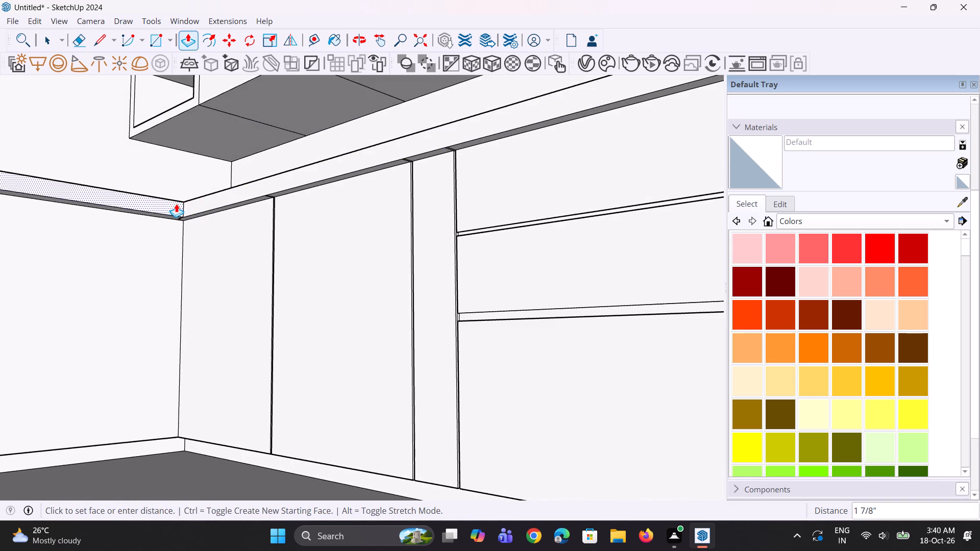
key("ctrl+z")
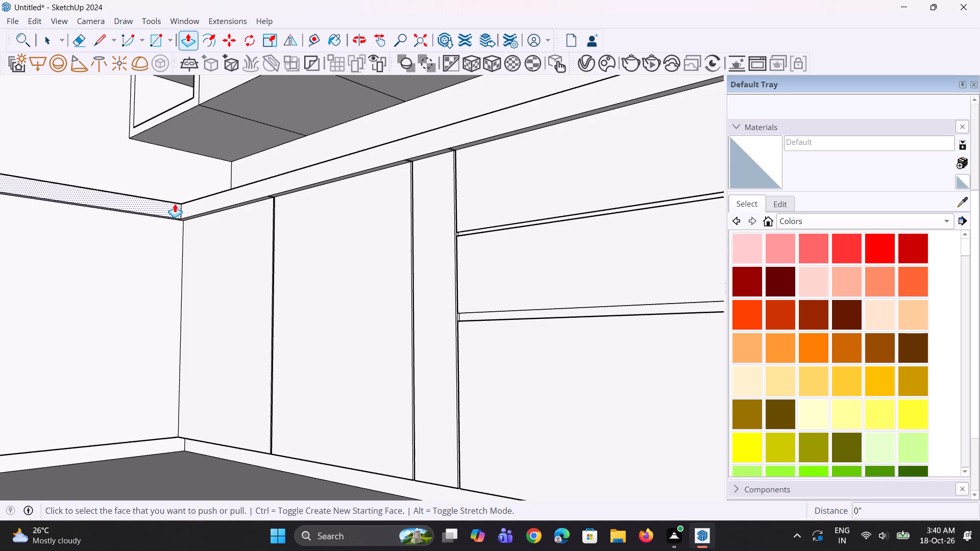
Repeat the last pull distance on the short countertop's front edge face.
double_click(175, 204)
Pull the short countertop's free end face beside the recessed opening outward by the repeated distance to overhang the cabinet side.
middle_click_drag(184, 207, 182, 257)
scroll(205, 242, "down", 6)
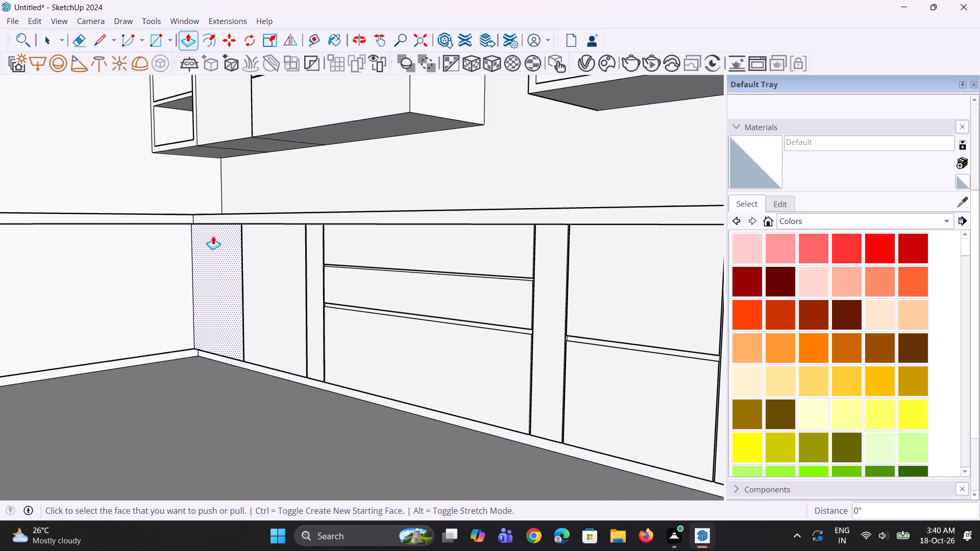
middle_click_drag(214, 235, 216, 263)
scroll(216, 265, "down", 9)
middle_click_drag(206, 268, 187, 301)
scroll(131, 258, "up", 5)
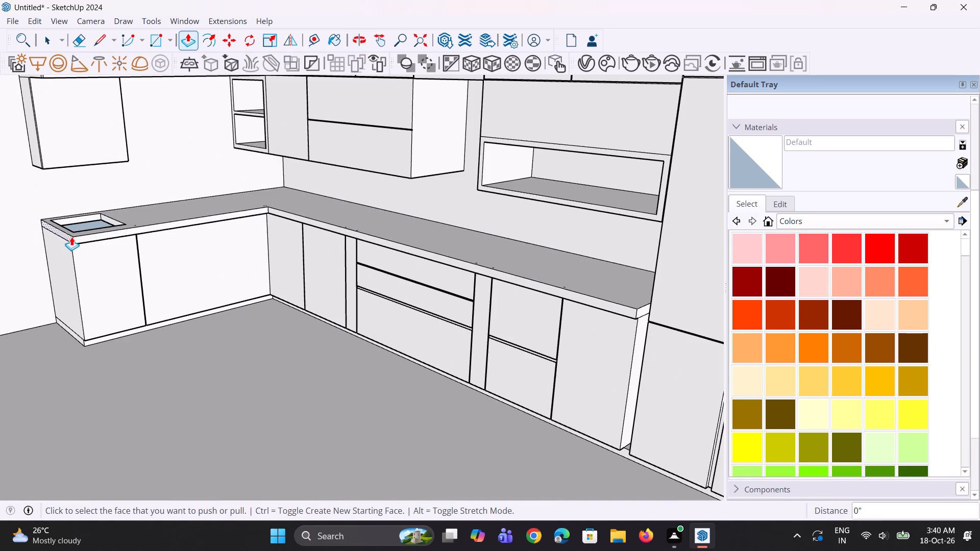
left_click(70, 237)
left_click(70, 237)
scroll(66, 237, "up", 3)
double_click(62, 239)
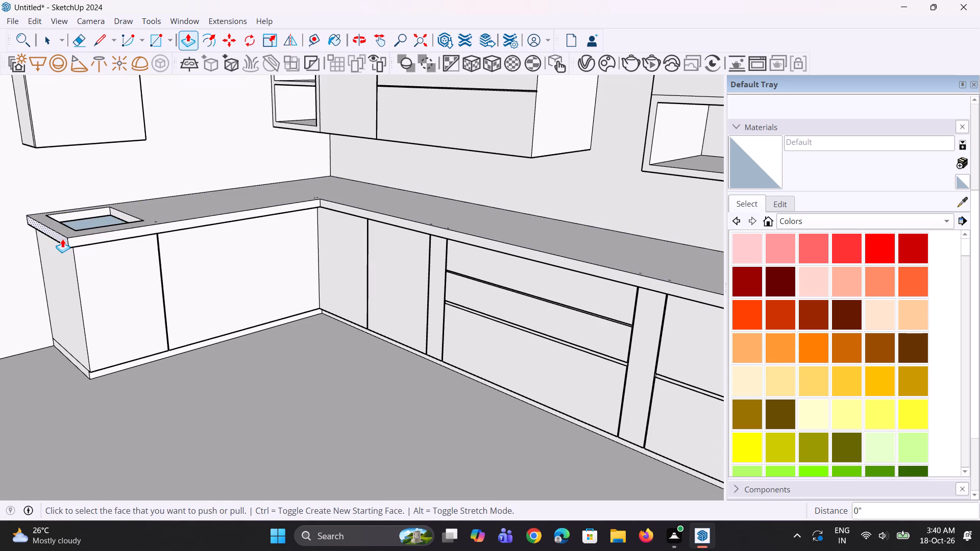
Leave Push/Pull and examine the countertop overhangs within the whole kitchen layout.
middle_click_drag(65, 243, 67, 251)
scroll(77, 255, "down", 5)
middle_click_drag(116, 262, 105, 268)
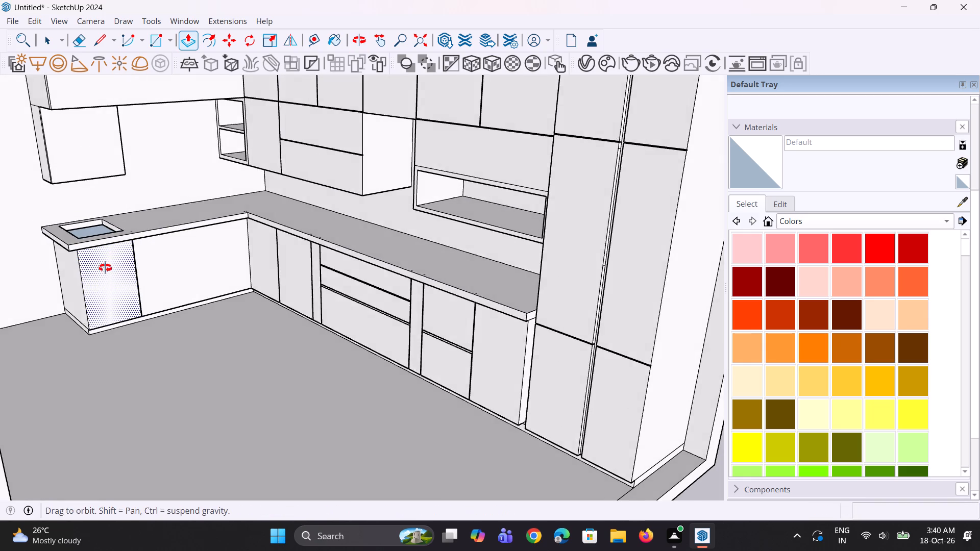
middle_click_drag(105, 268, 104, 268)
key("space")
key("space")
scroll(108, 266, "down", 4)
middle_click_drag(108, 266, 70, 239)
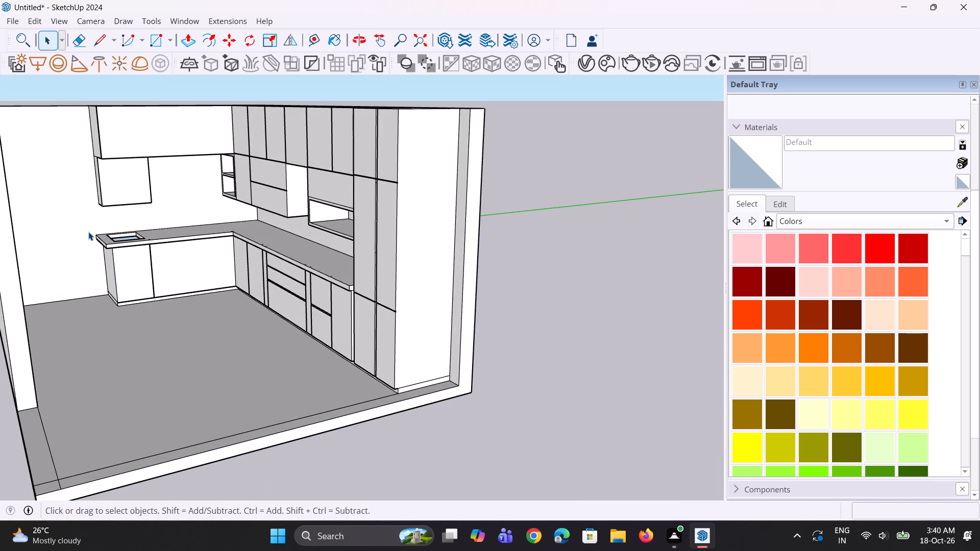
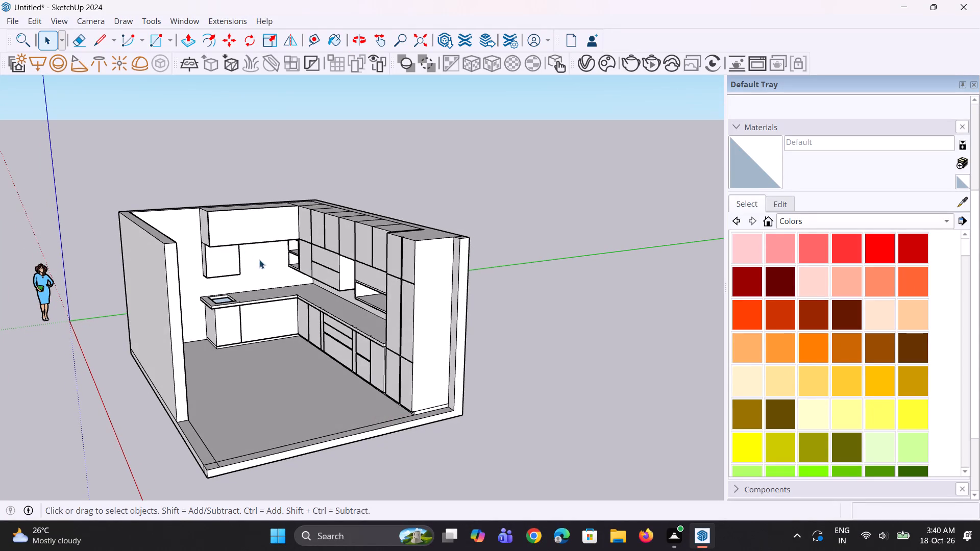
Examine the tall units, wall cabinets and countertop runs from above and across the whole kitchen layout.
middle_click_drag(302, 391, 541, 506)
scroll(436, 237, "up", 2)
scroll(512, 252, "up", 3)
middle_click_drag(444, 290, 468, 290)
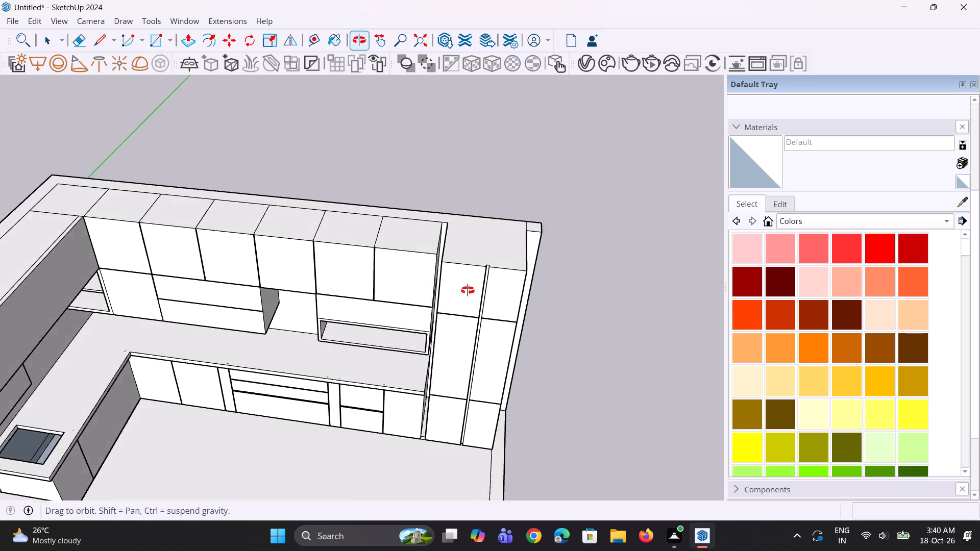
middle_click_drag(468, 290, 449, 198)
middle_click_drag(448, 194, 442, 201)
middle_click_drag(405, 231, 305, 304)
scroll(310, 248, "down", 5)
middle_click_drag(311, 250, 250, 253)
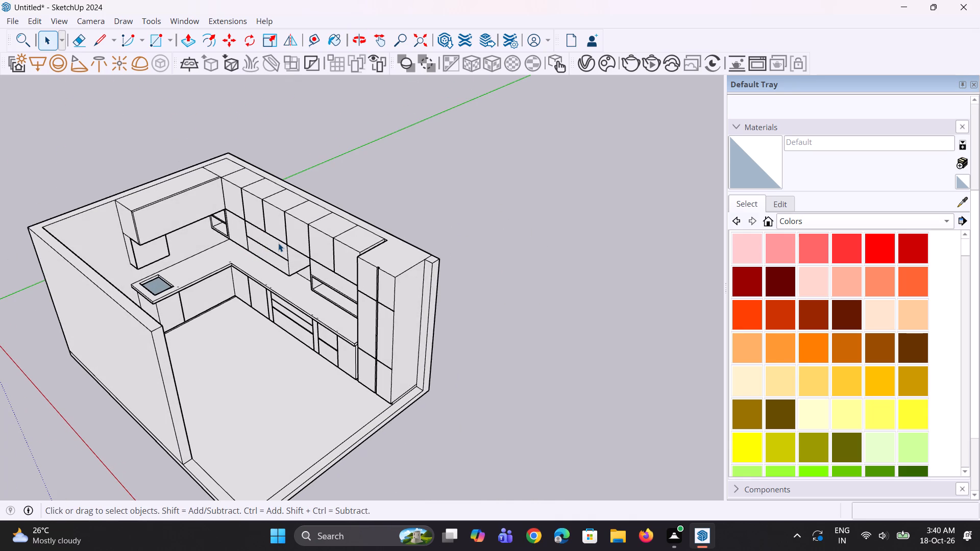
Import the olive+oil bottle model from the Downloads folder into the empty space beside the kitchen room.
left_click(6, 15)
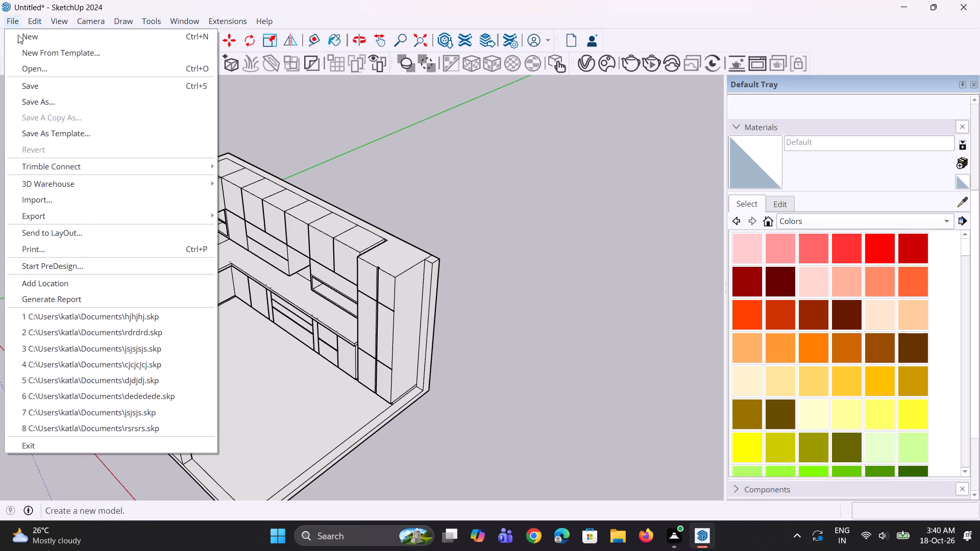
left_click(95, 204)
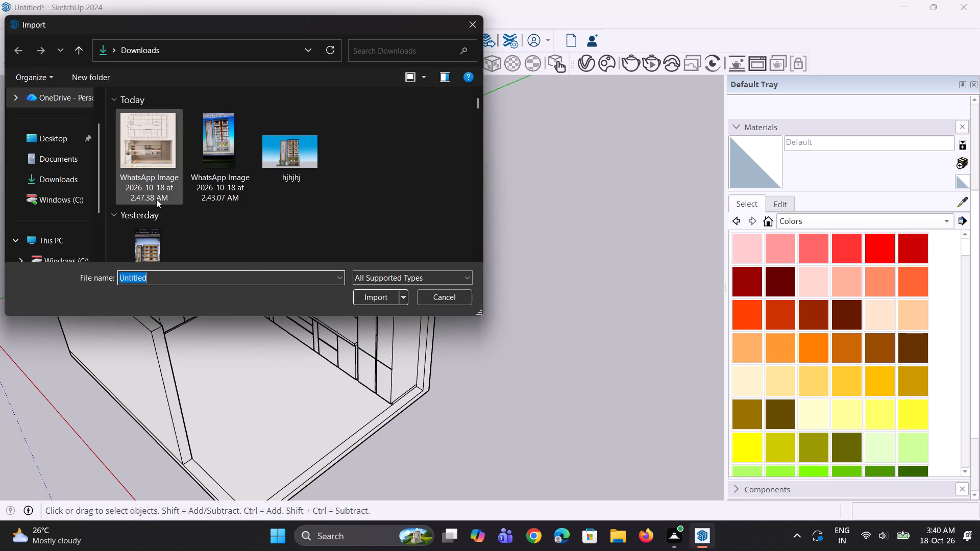
scroll(252, 218, "down", 10)
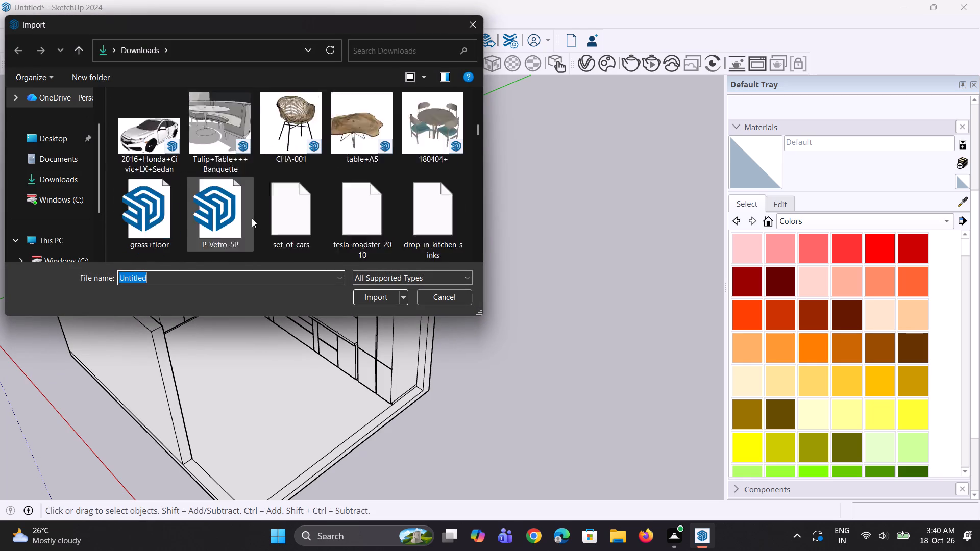
scroll(252, 218, "down", 1)
scroll(257, 215, "up", 5)
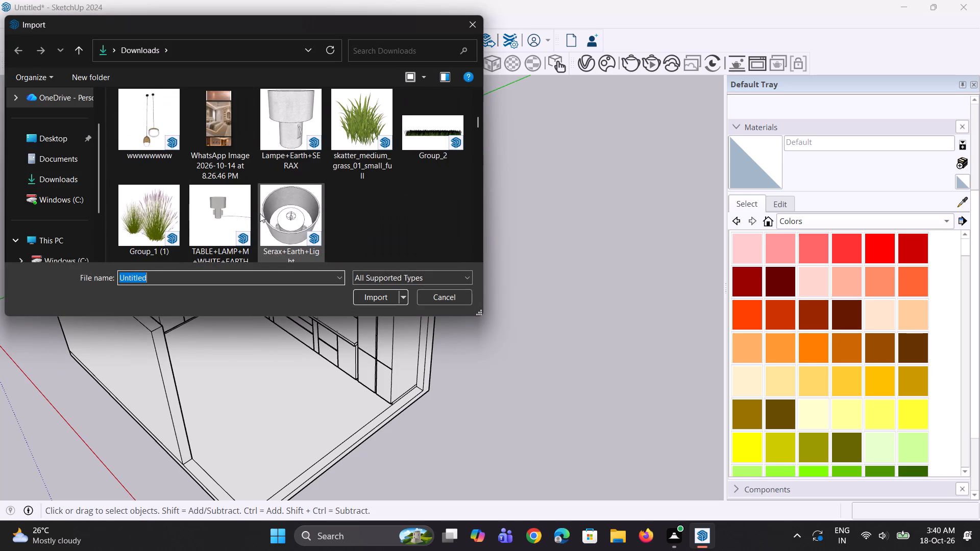
scroll(260, 213, "down", 7)
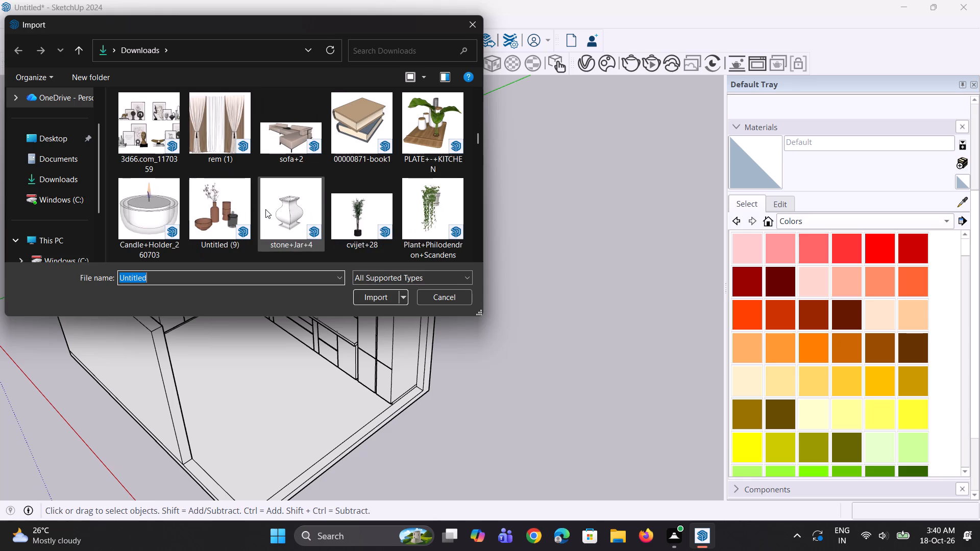
scroll(265, 209, "down", 3)
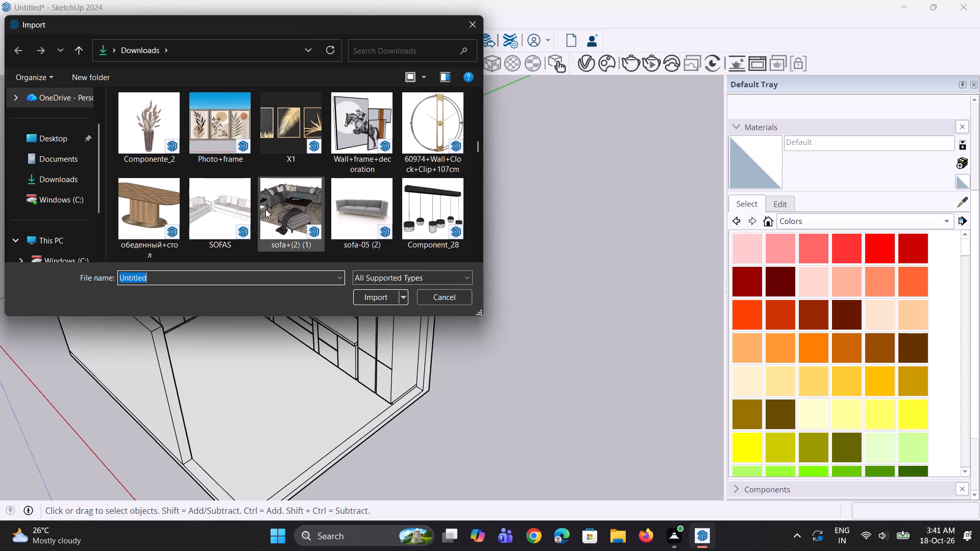
scroll(265, 209, "down", 2)
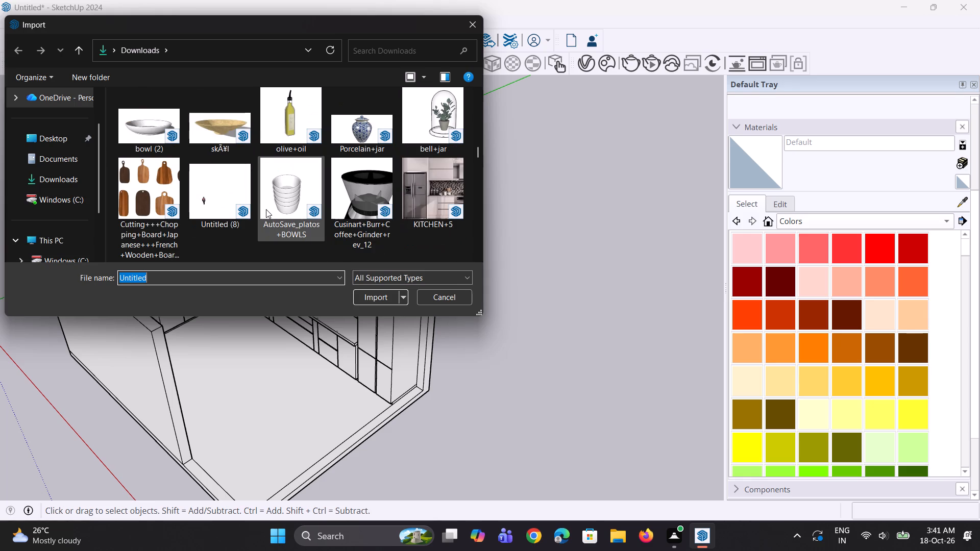
left_click_drag(299, 109, 582, 270)
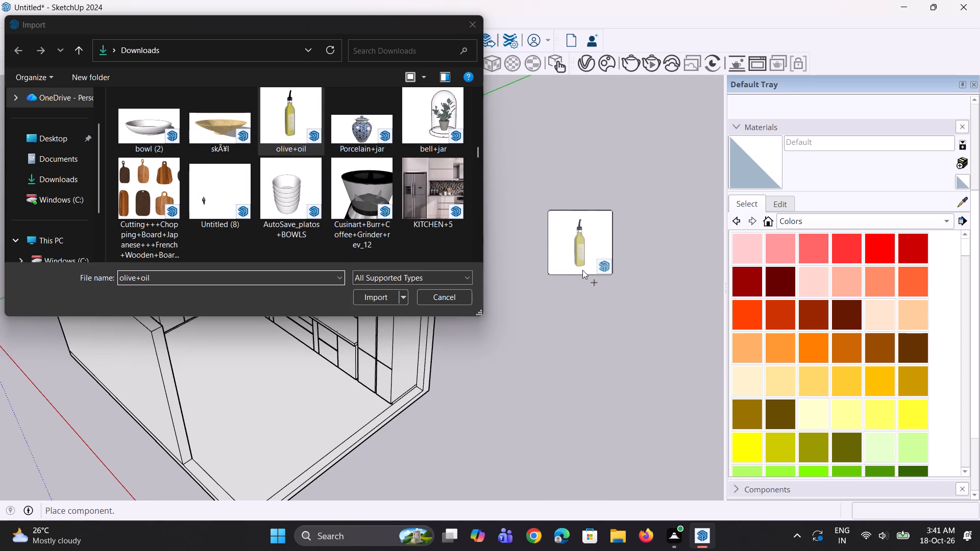
left_click_drag(582, 270, 587, 273)
Import the bowl (2) and skÃ¥l dish models from Downloads near the olive oil bottle, outside the room.
left_click_drag(161, 117, 563, 281)
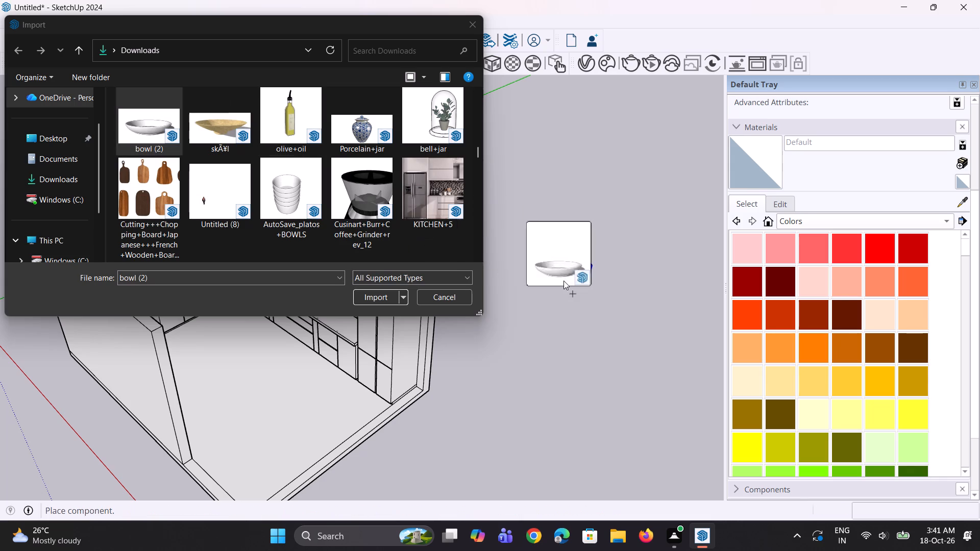
left_click_drag(563, 281, 592, 289)
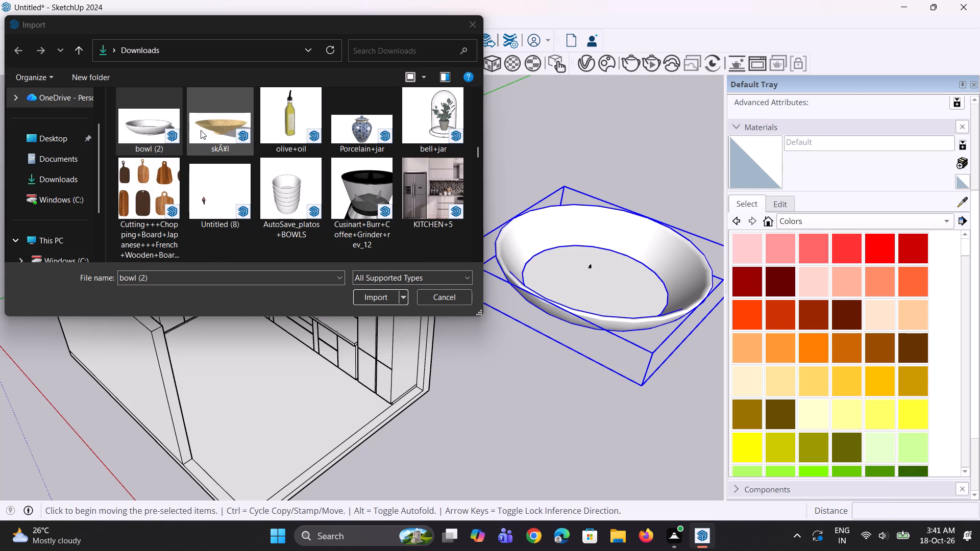
left_click_drag(201, 130, 578, 261)
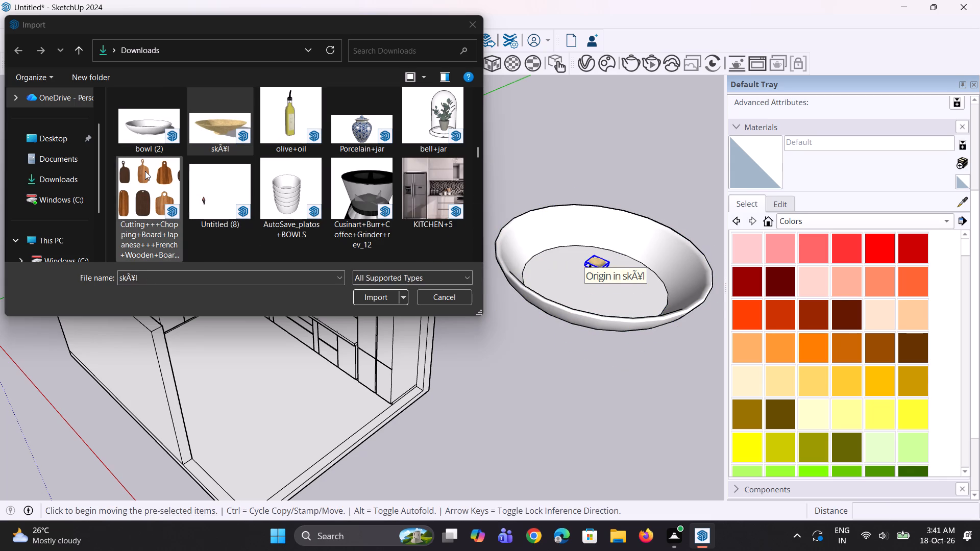
Import the chopping board set, Cusinart+Burr+Coffee+Grinder+rev_12 and AutoSave_platos+BOWLS models into the space behind the large bowl.
left_click_drag(145, 171, 543, 178)
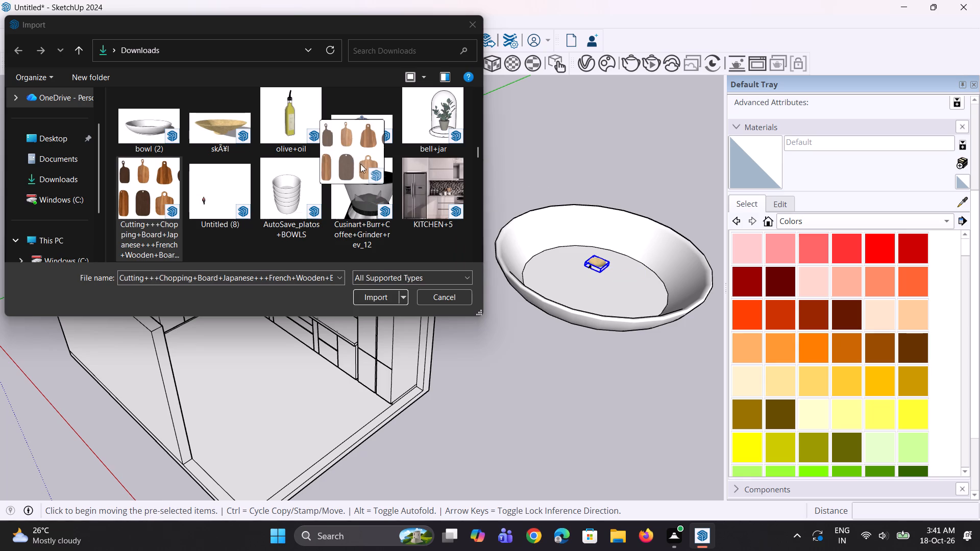
left_click_drag(365, 188, 532, 181)
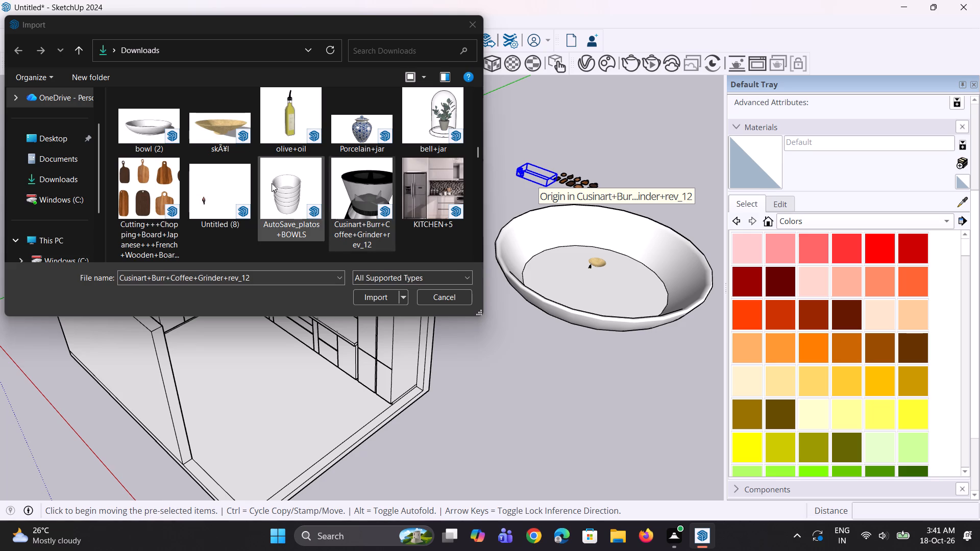
left_click_drag(272, 185, 499, 174)
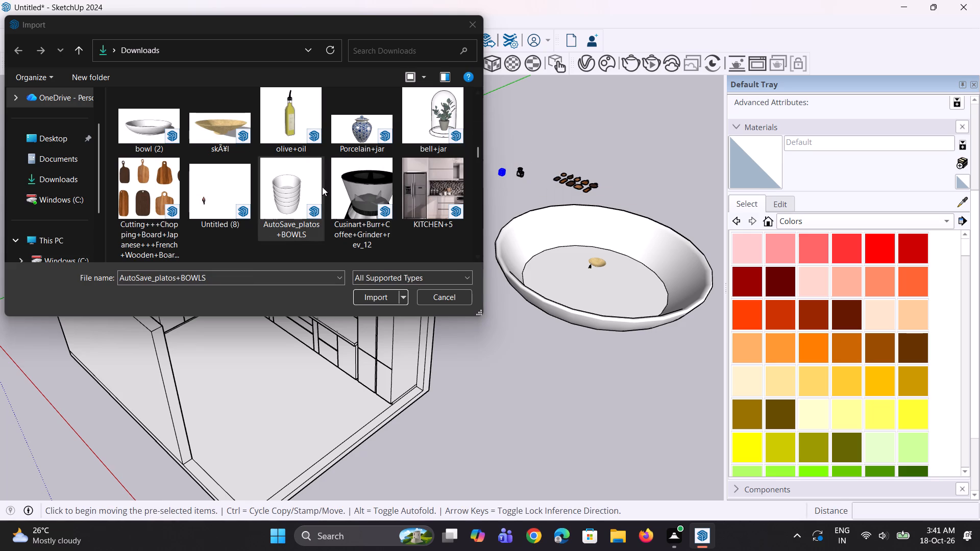
Import the Bowl and Kitchen-stuff models from Downloads beside the coffee grinder and stacked bowls.
scroll(245, 190, "down", 2)
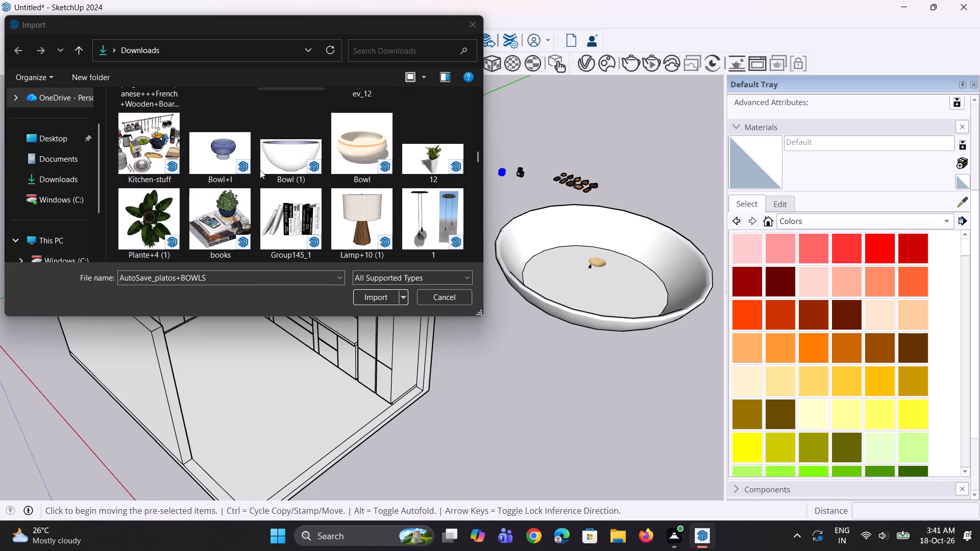
left_click_drag(370, 144, 450, 166)
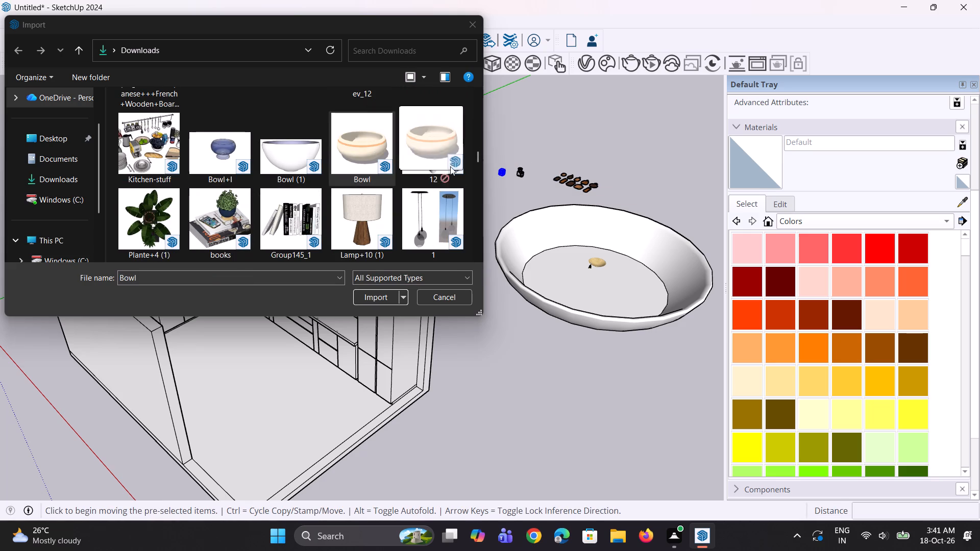
left_click_drag(450, 166, 537, 168)
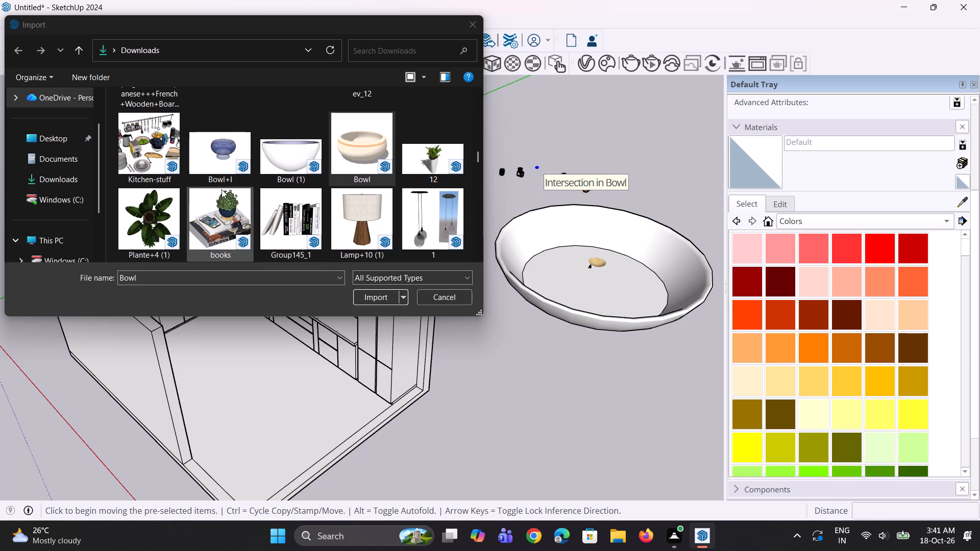
left_click_drag(148, 143, 512, 154)
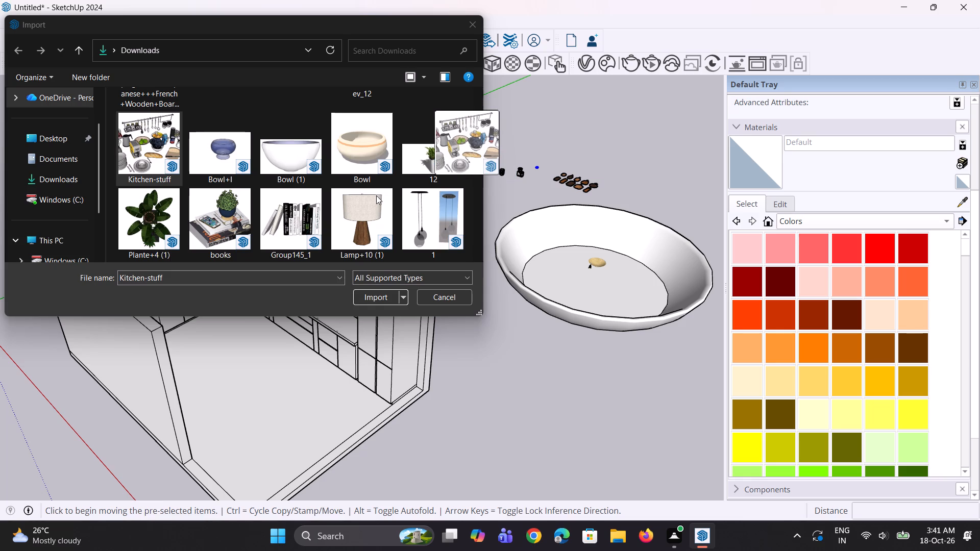
Find the Gas+stove+1 model further down the Downloads folder and import it between the room and the large bowl.
scroll(282, 208, "down", 3)
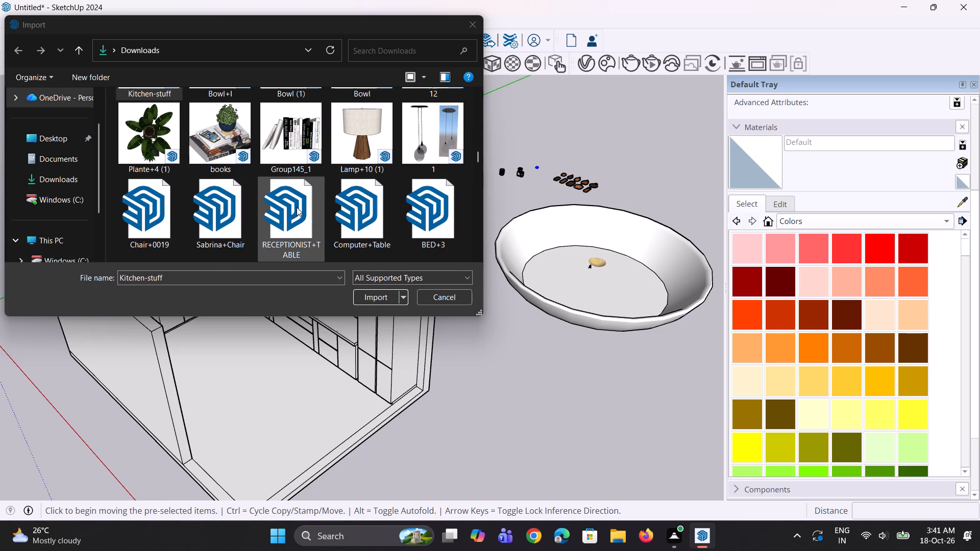
scroll(297, 207, "down", 2)
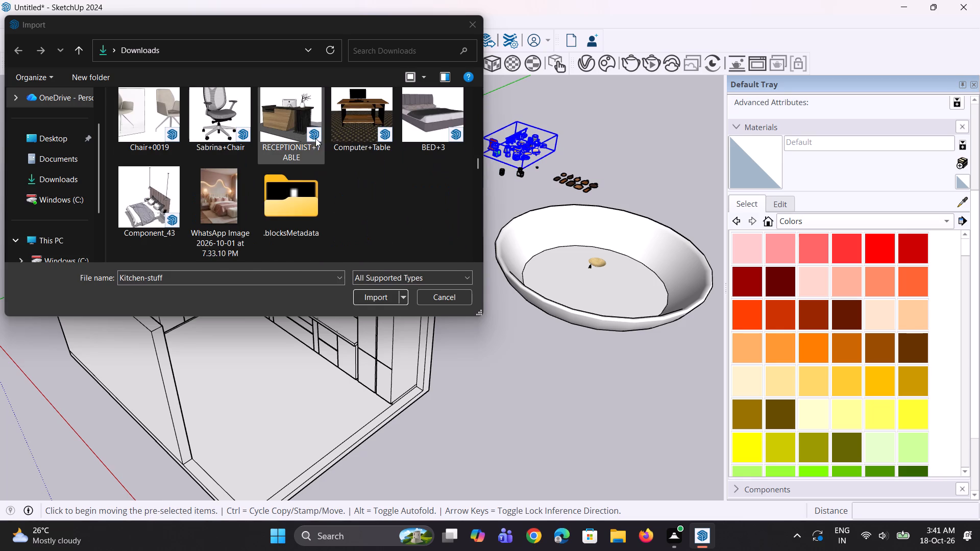
scroll(315, 140, "down", 5)
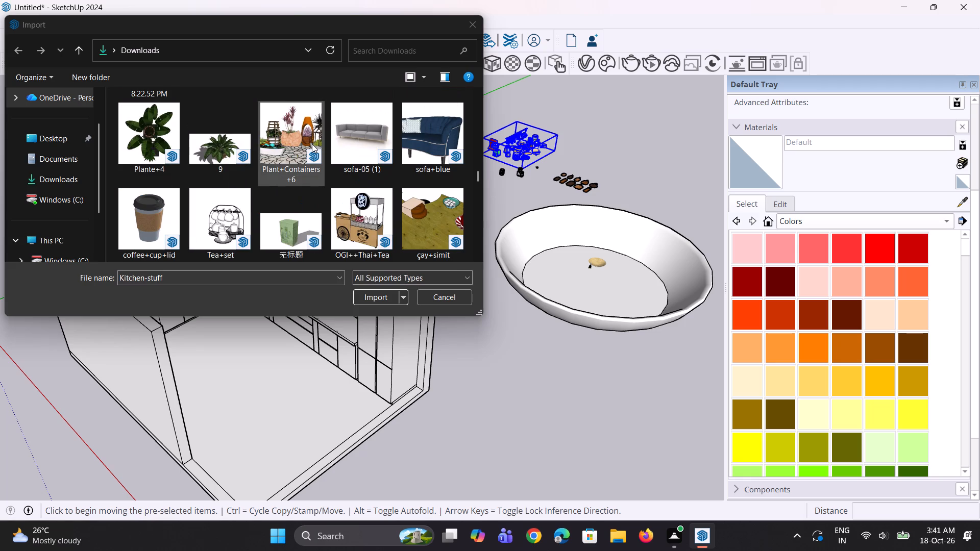
scroll(312, 144, "down", 2)
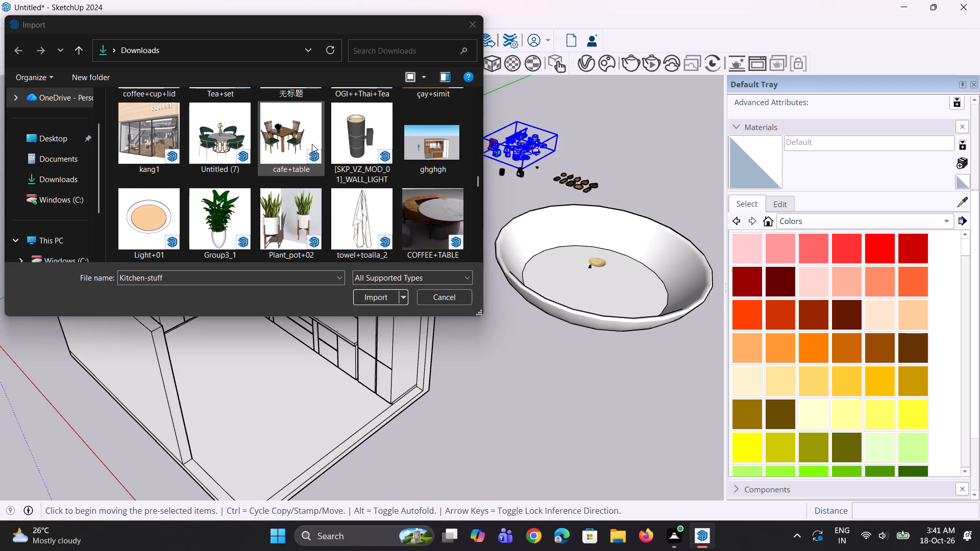
scroll(312, 144, "down", 2)
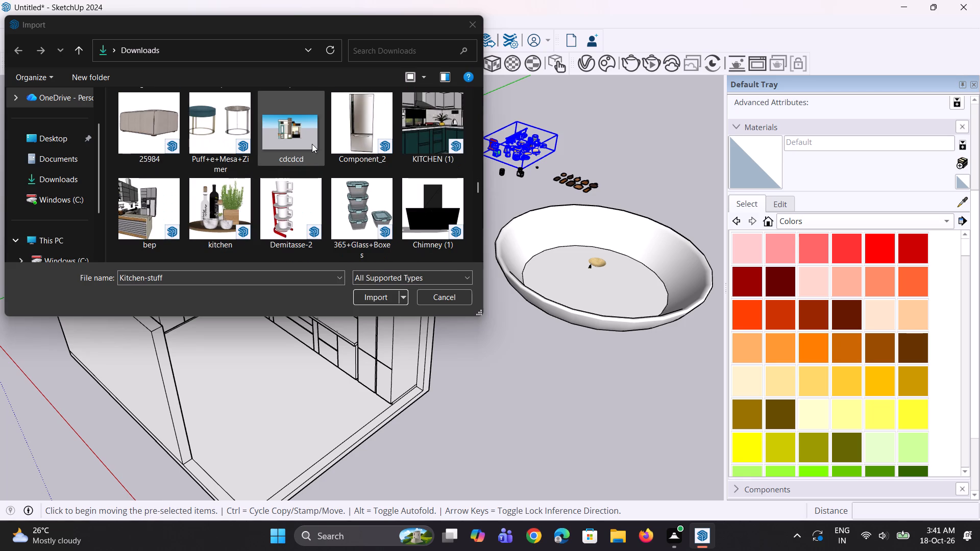
scroll(312, 144, "down", 2)
scroll(312, 144, "up", 2)
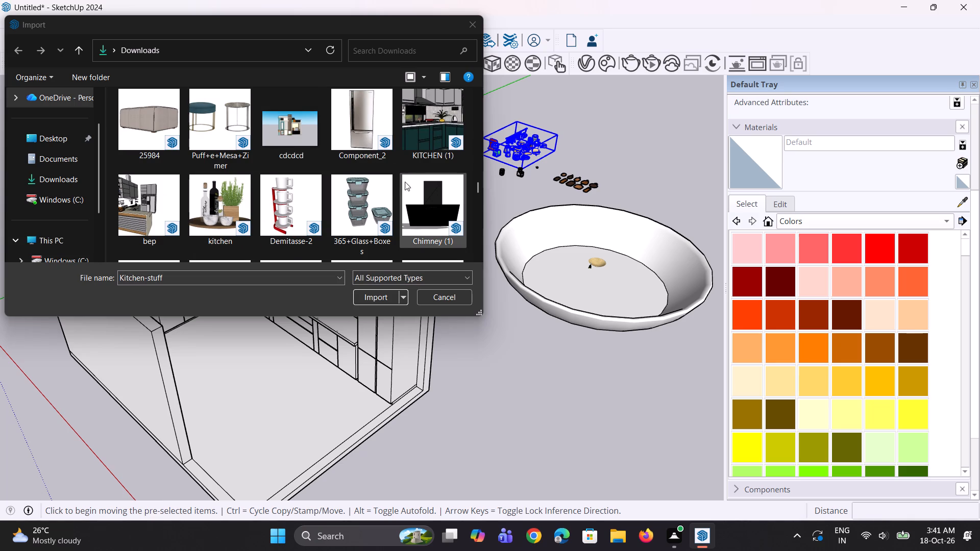
scroll(365, 182, "down", 1)
scroll(279, 169, "down", 1)
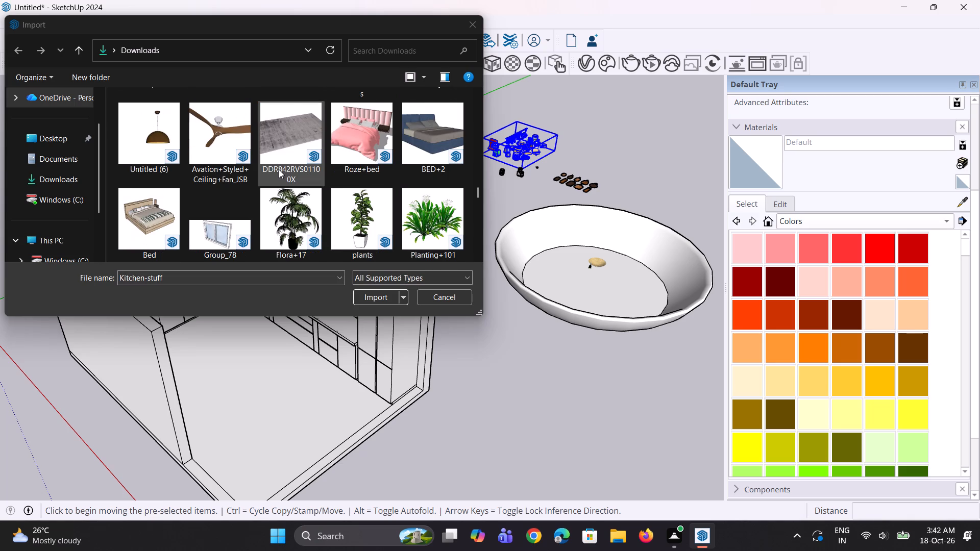
scroll(279, 169, "down", 3)
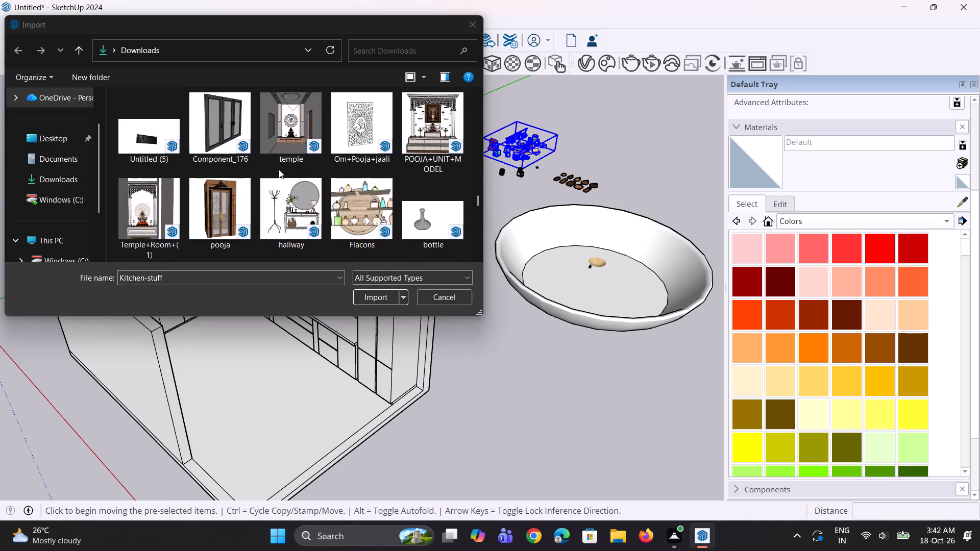
scroll(278, 169, "down", 2)
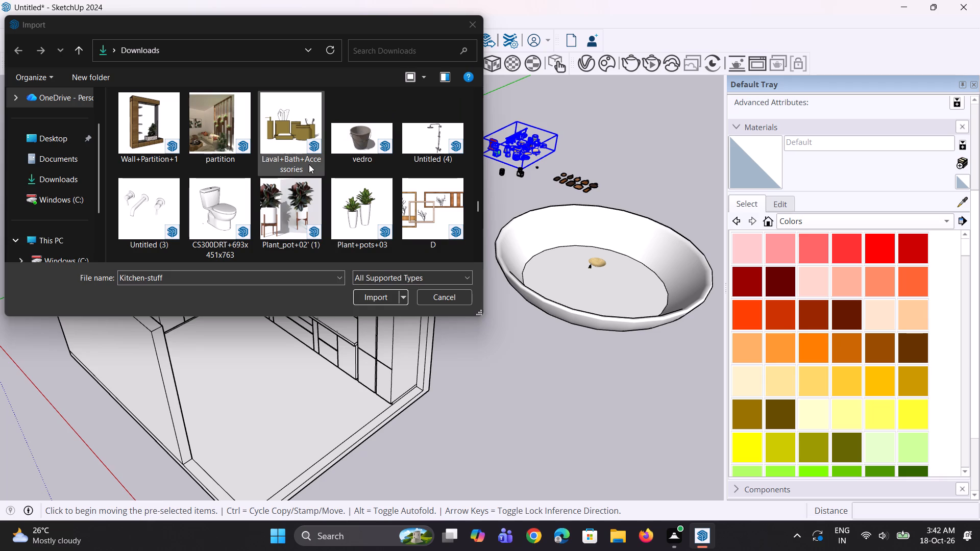
scroll(309, 164, "down", 2)
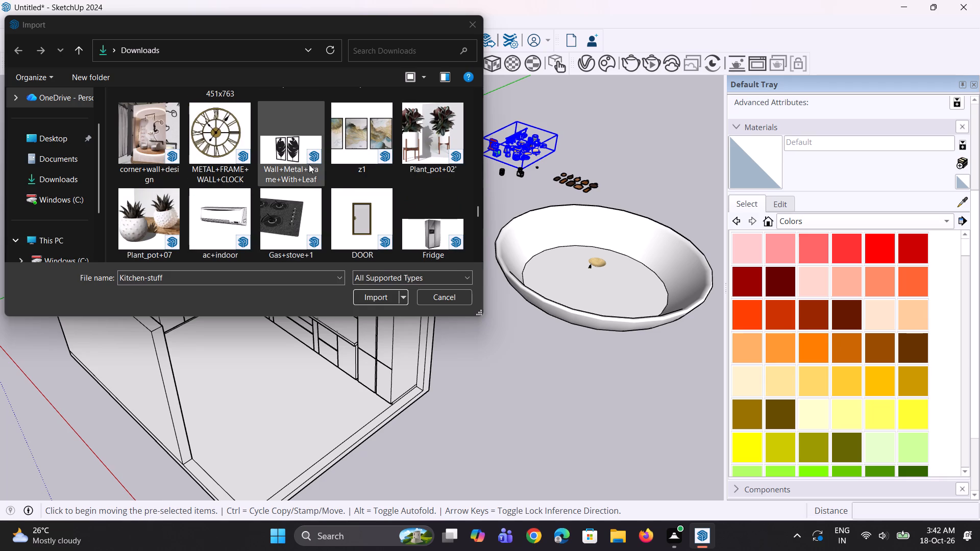
left_click_drag(270, 190, 518, 361)
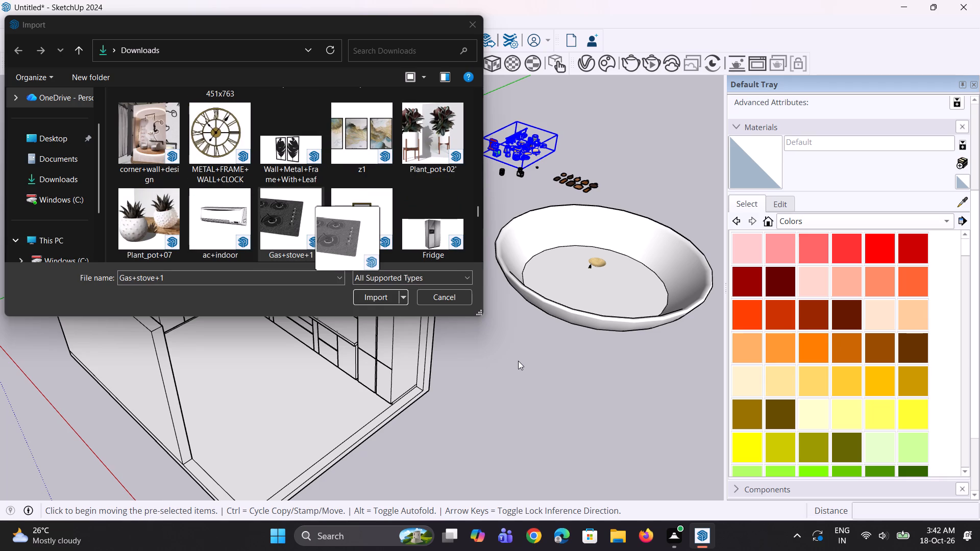
left_click_drag(518, 361, 525, 361)
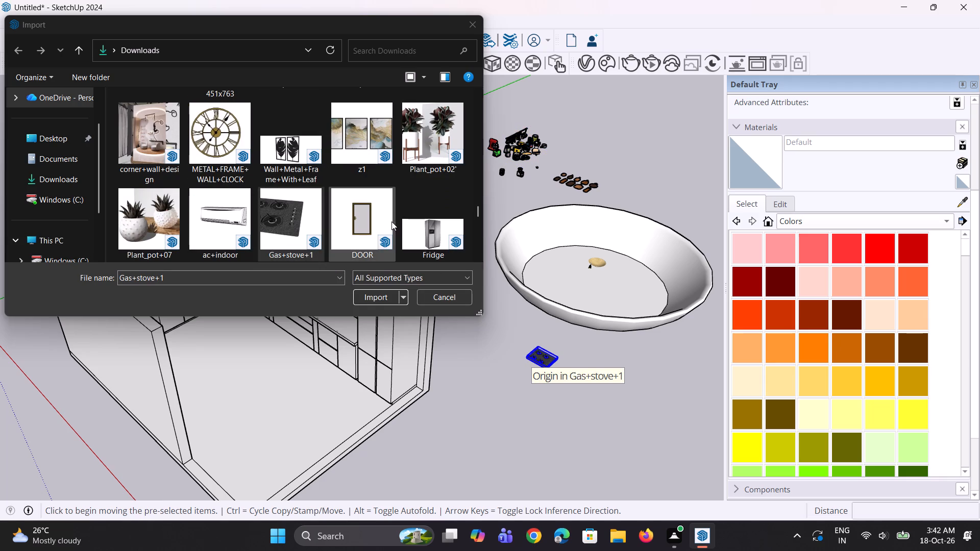
Import the shink_0104 sink set and the chimney hood model from Downloads into the open area near the gas stove.
scroll(370, 193, "down", 1)
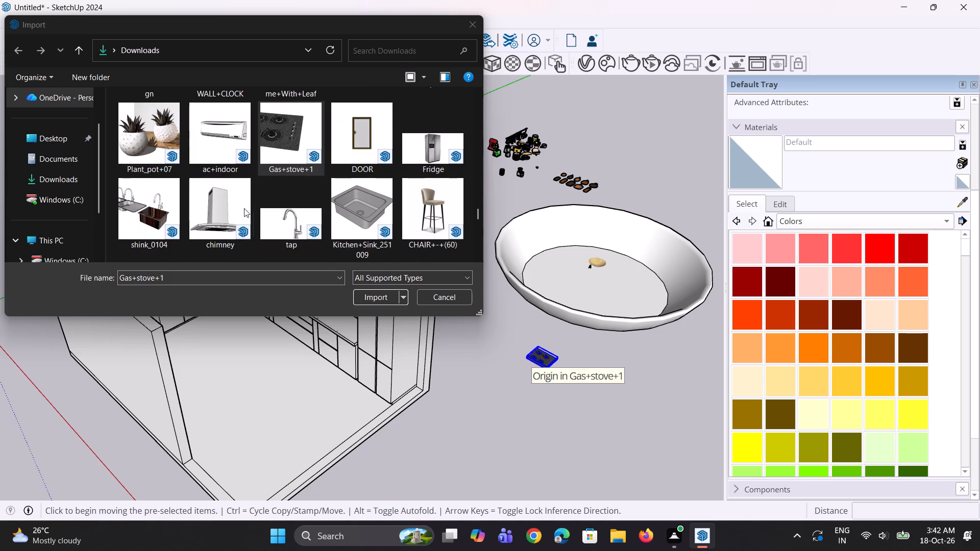
left_click_drag(154, 202, 529, 407)
scroll(315, 267, "up", 1)
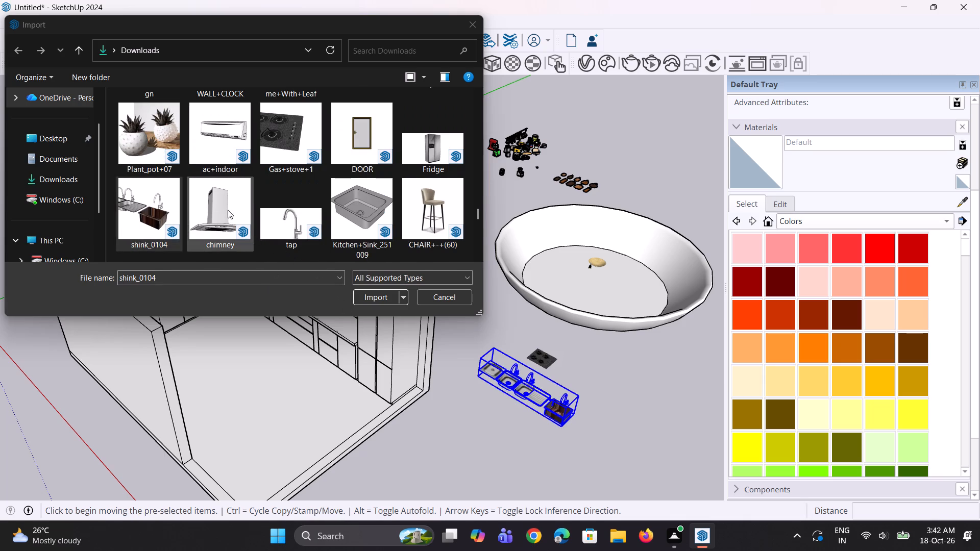
left_click_drag(227, 208, 652, 395)
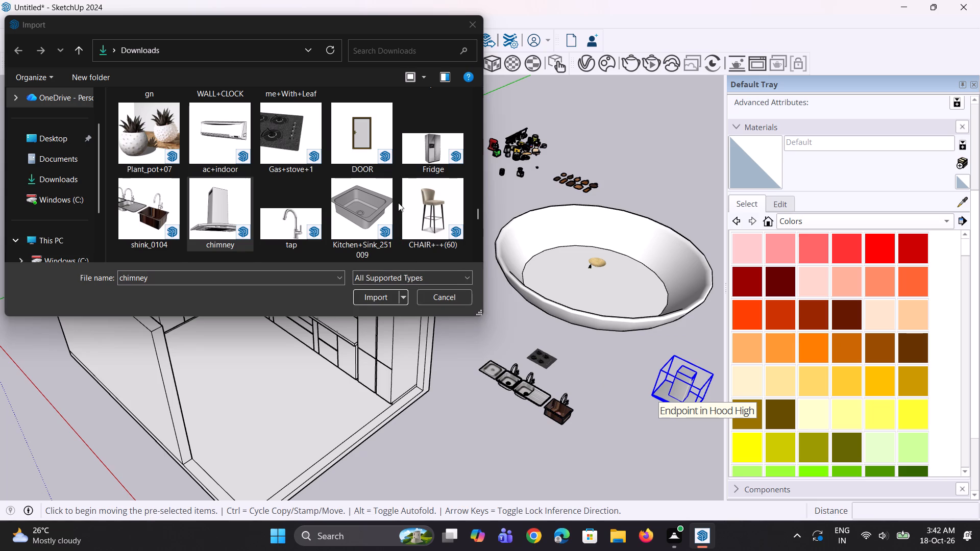
Close the Import dialog and explode the imported sink set near the gas stove into separate sinks.
scroll(385, 202, "up", 1)
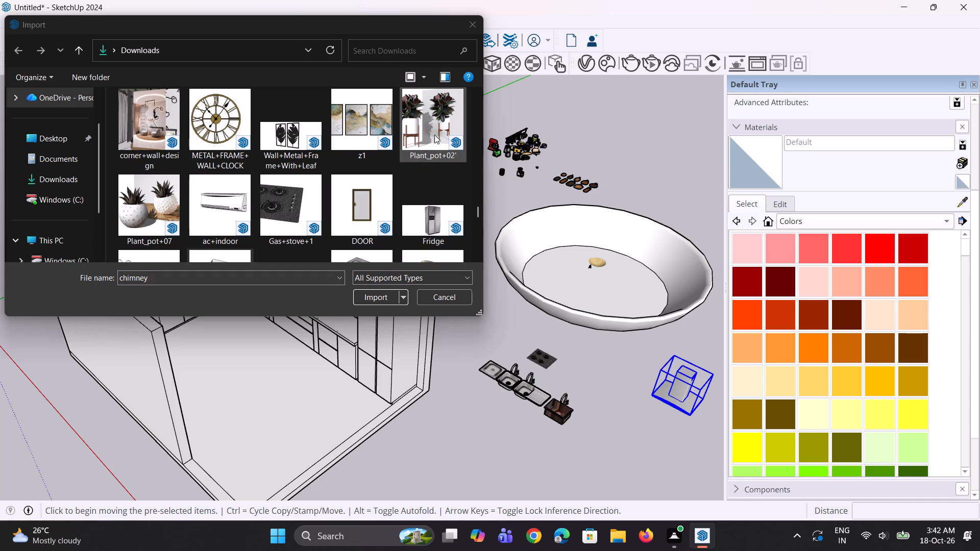
left_click(466, 24)
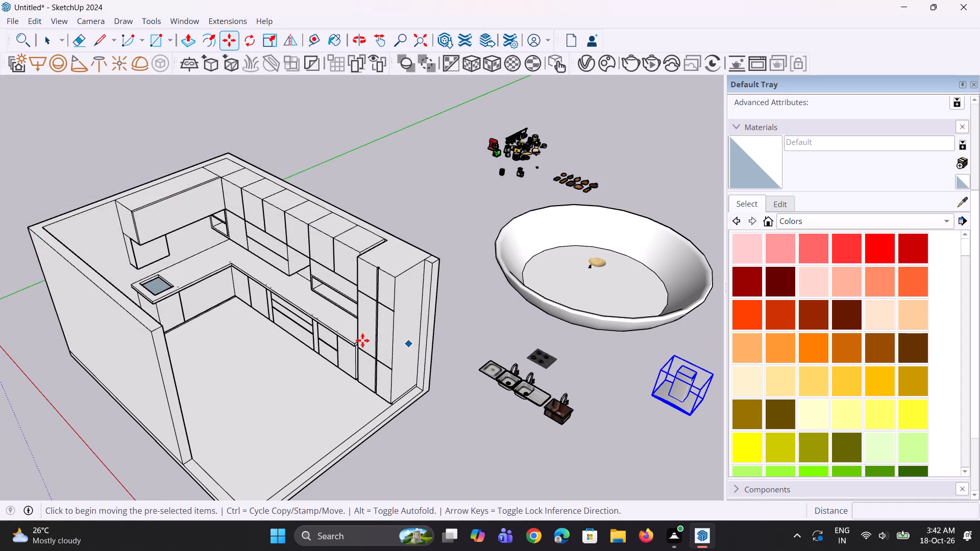
middle_click_drag(358, 340, 355, 316)
key("space")
key("space")
left_click(556, 402)
right_click(556, 402)
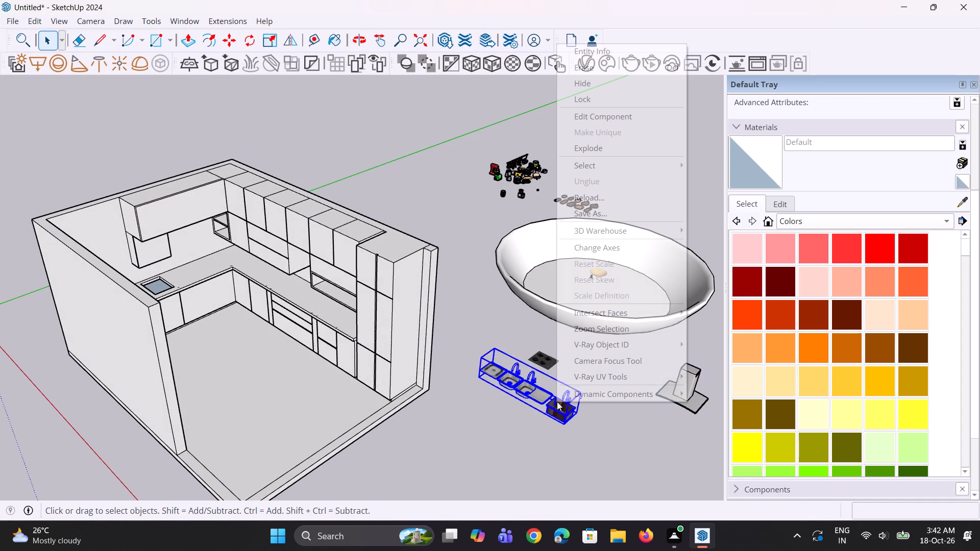
left_click(617, 151)
left_click(589, 414)
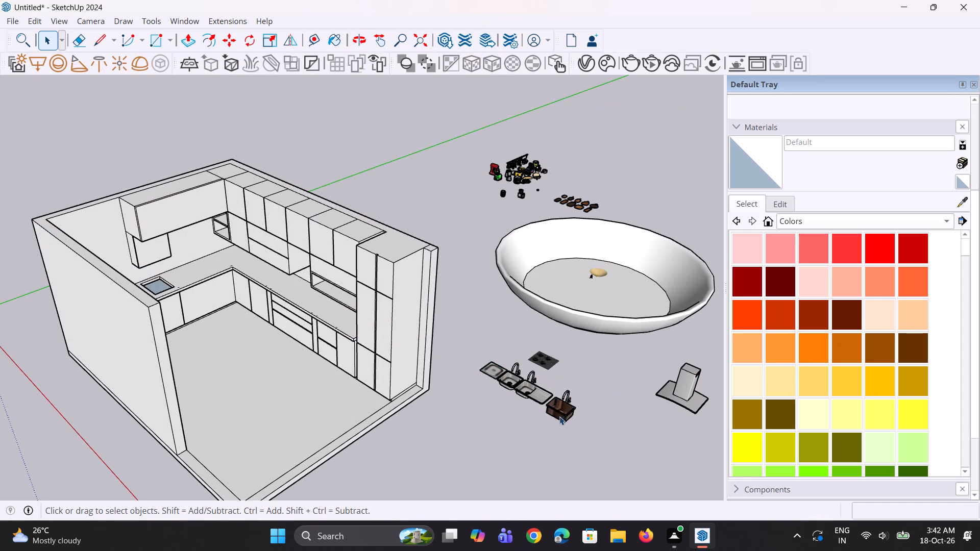
Delete the three steel sinks and their leftover tap, keeping only the dark brown sink with its tap.
scroll(540, 392, "up", 1)
left_click_drag(440, 342, 545, 421)
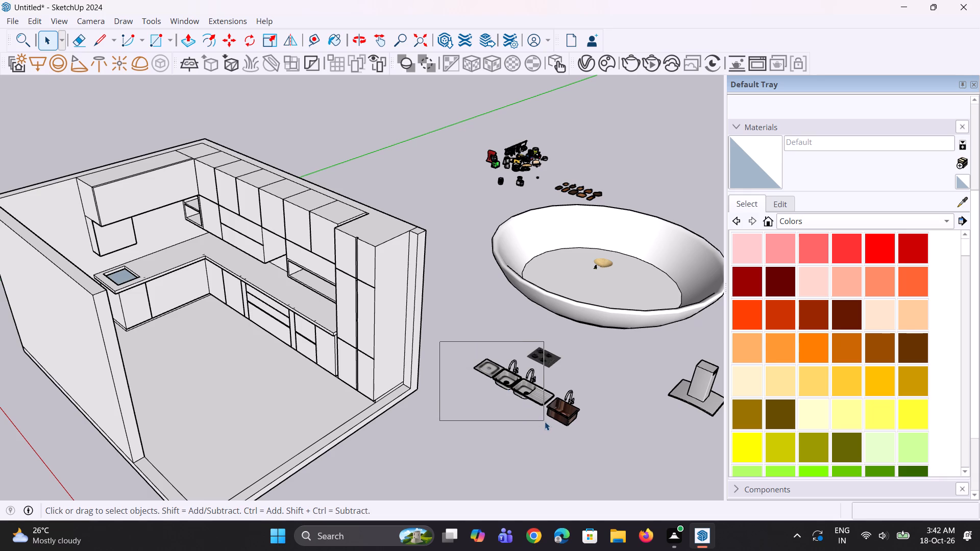
left_click_drag(545, 421, 546, 421)
middle_click_drag(524, 403, 551, 448)
scroll(524, 395, "up", 2)
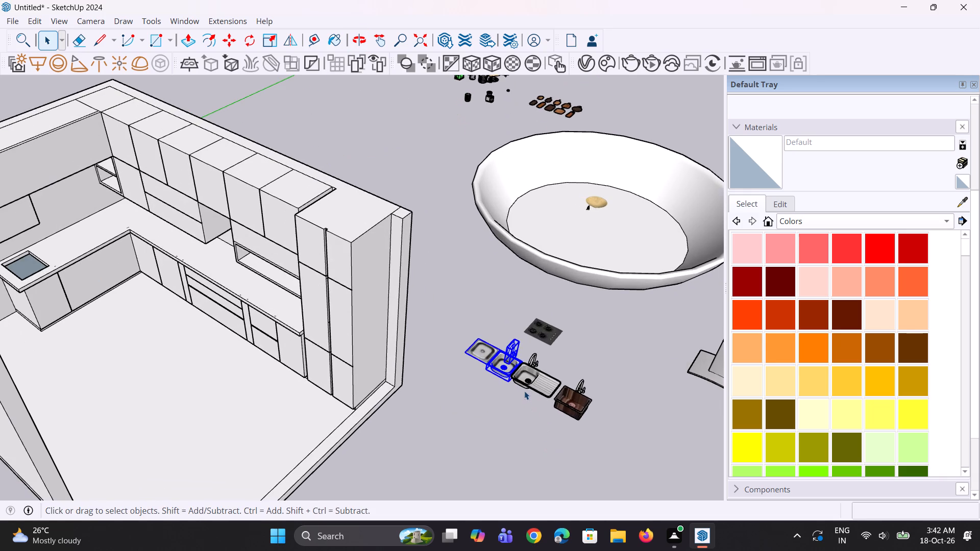
left_click(528, 384)
left_click(483, 350, "ctrl")
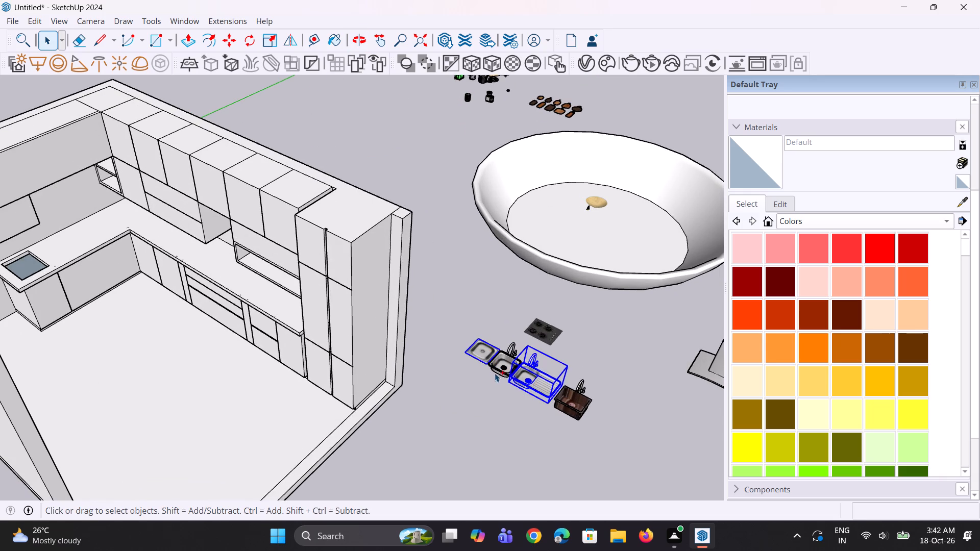
double_click(495, 372, "ctrl")
left_click(484, 353, "ctrl")
key("Delete")
scroll(501, 356, "up", 2)
left_click(516, 339)
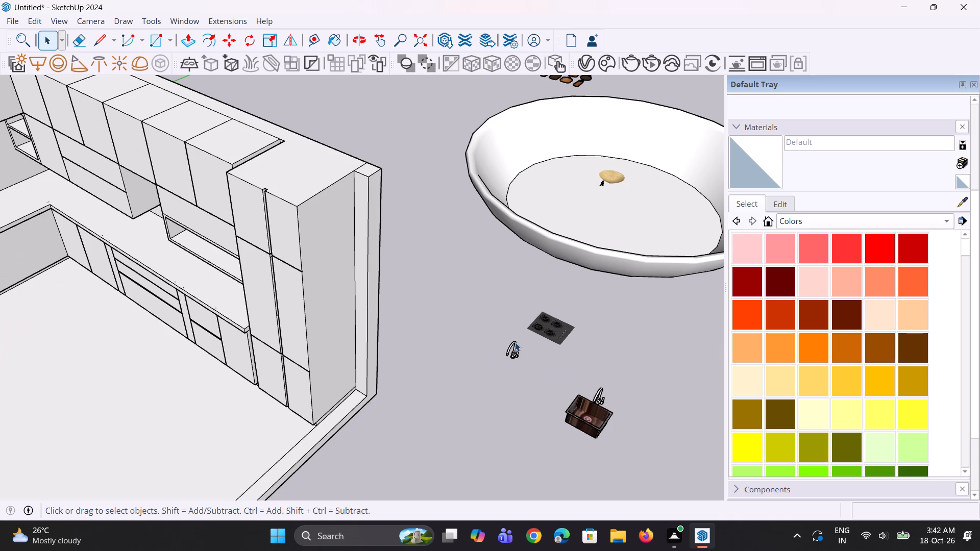
left_click_drag(497, 336, 534, 392)
key("Delete")
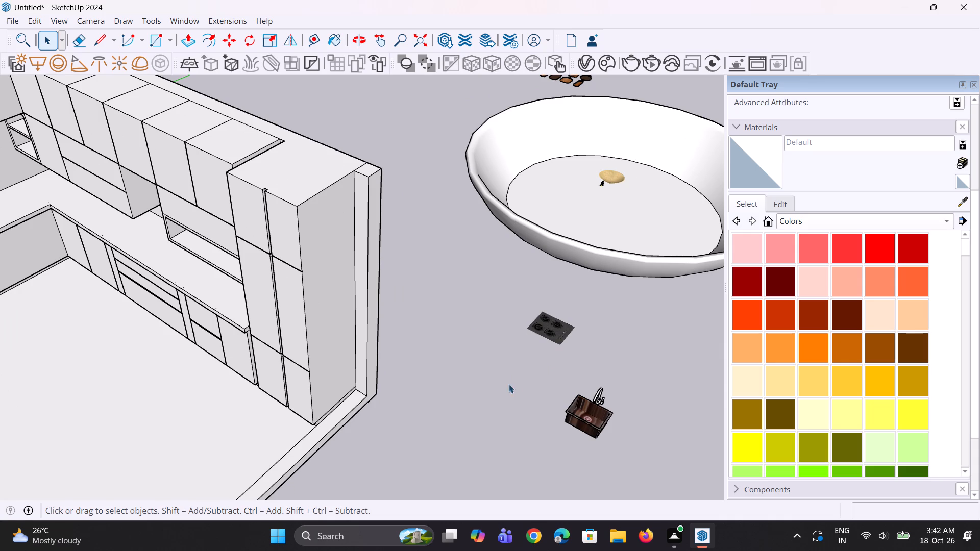
Scale the oversized white bowl down uniformly to a size that fits beside the chimney hood.
scroll(498, 384, "down", 3)
left_click(577, 264)
scroll(562, 287, "down", 4)
type("sw")
left_click(545, 166)
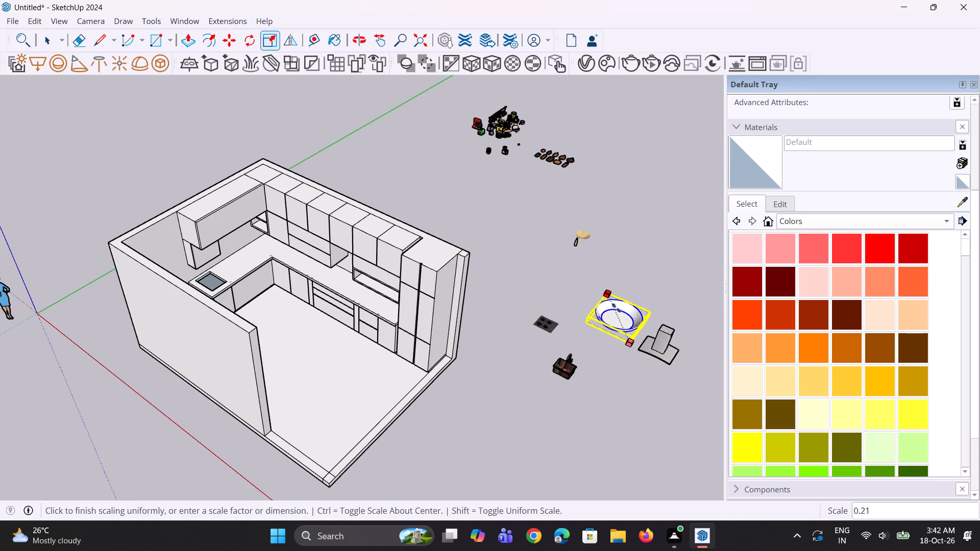
left_click(620, 323)
key("space")
key("space")
left_click(610, 285)
Move the tan oval item from behind the gas stove to the space between the brown sink and the chimney hood.
scroll(583, 224, "up", 1)
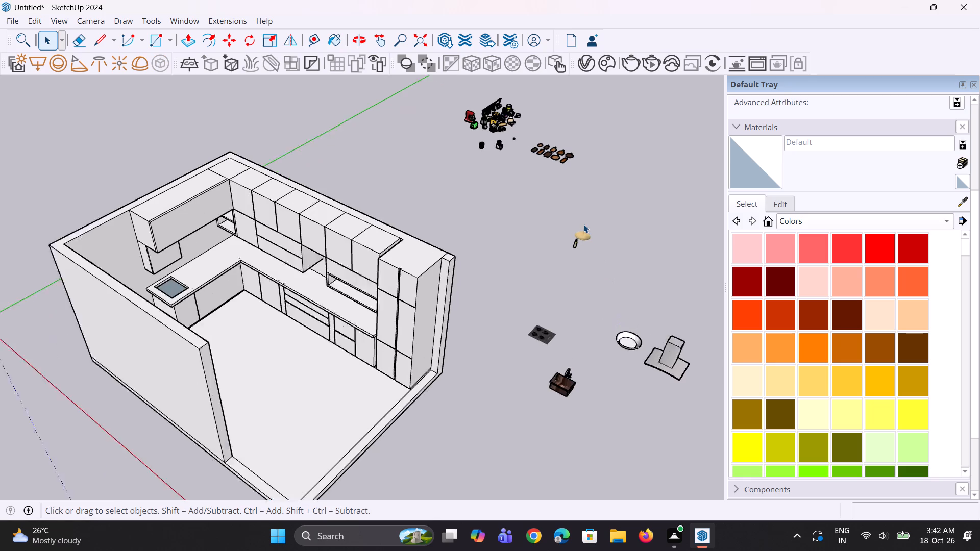
scroll(583, 224, "up", 2)
left_click(584, 237)
key("m")
left_click(588, 242)
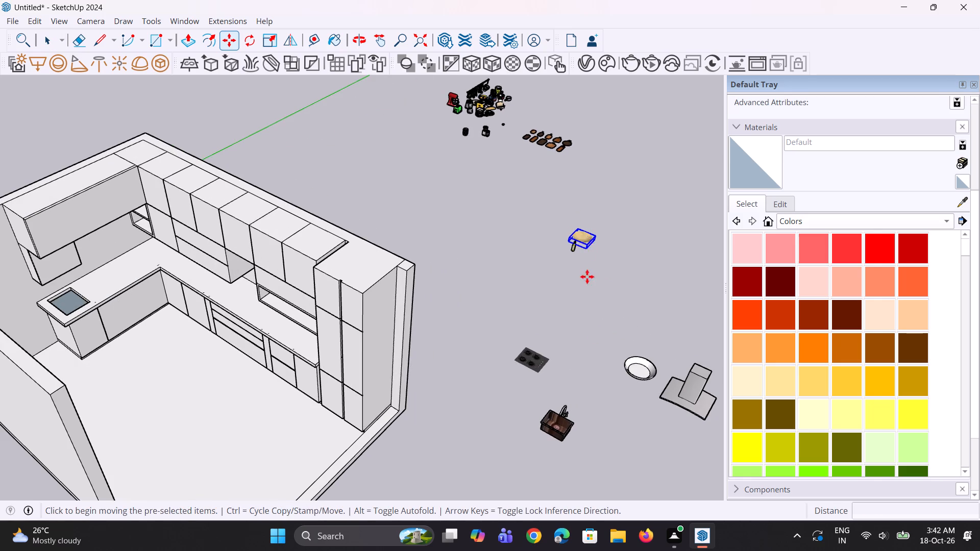
left_click(624, 416)
key("space")
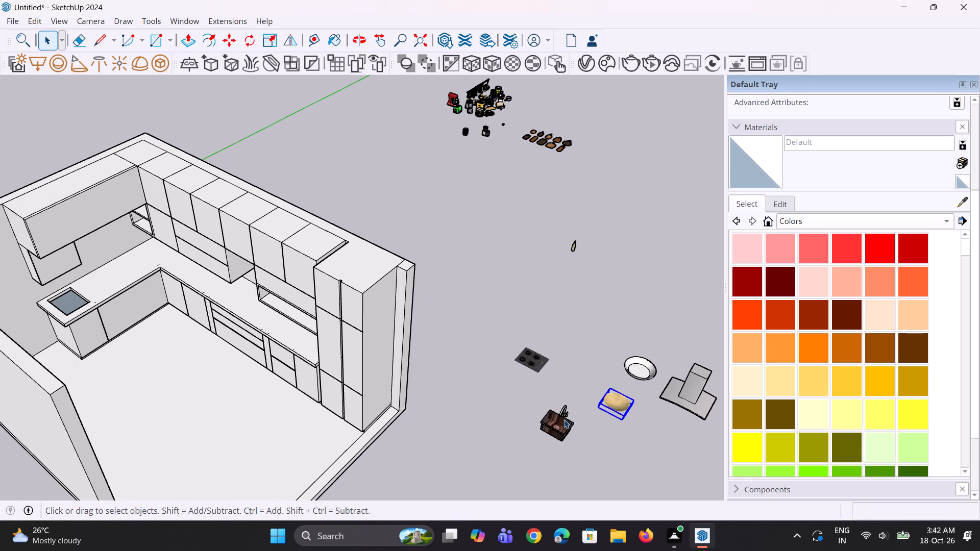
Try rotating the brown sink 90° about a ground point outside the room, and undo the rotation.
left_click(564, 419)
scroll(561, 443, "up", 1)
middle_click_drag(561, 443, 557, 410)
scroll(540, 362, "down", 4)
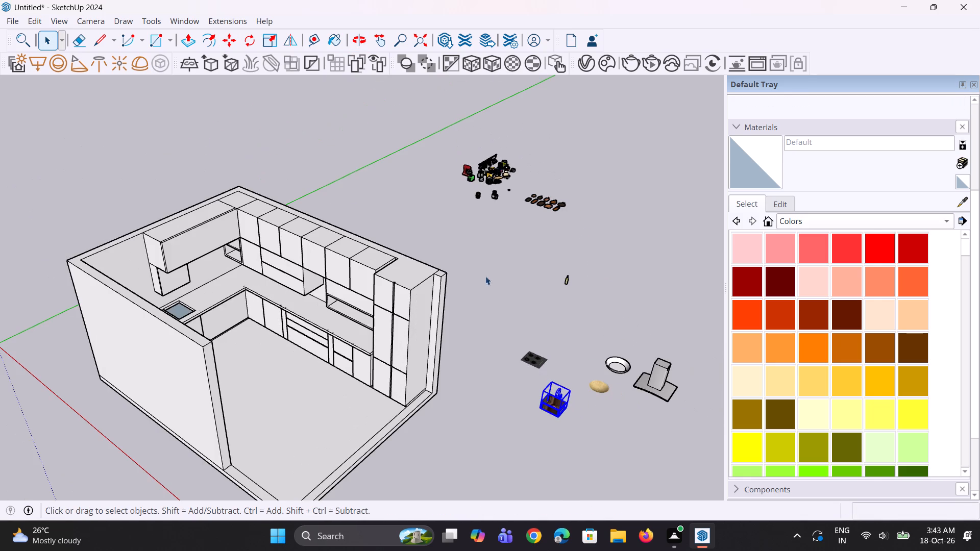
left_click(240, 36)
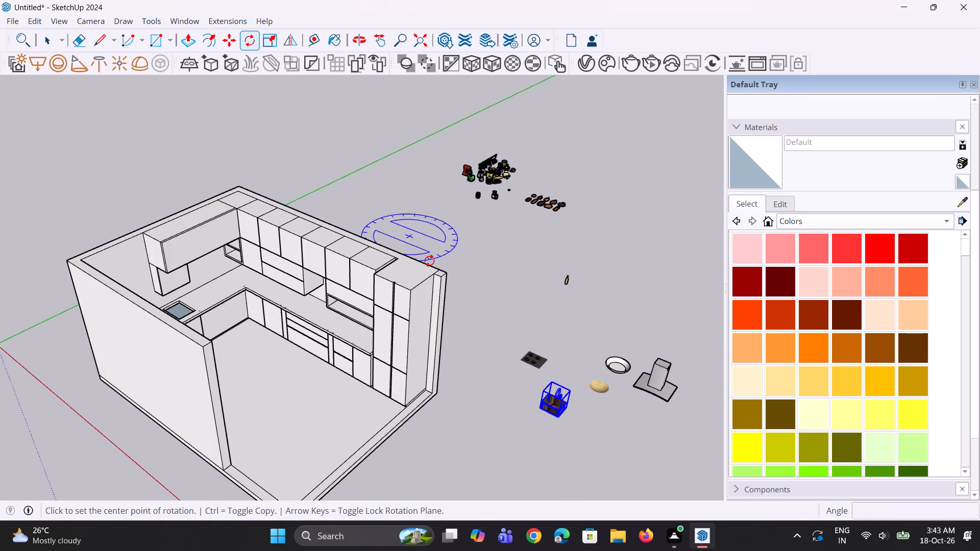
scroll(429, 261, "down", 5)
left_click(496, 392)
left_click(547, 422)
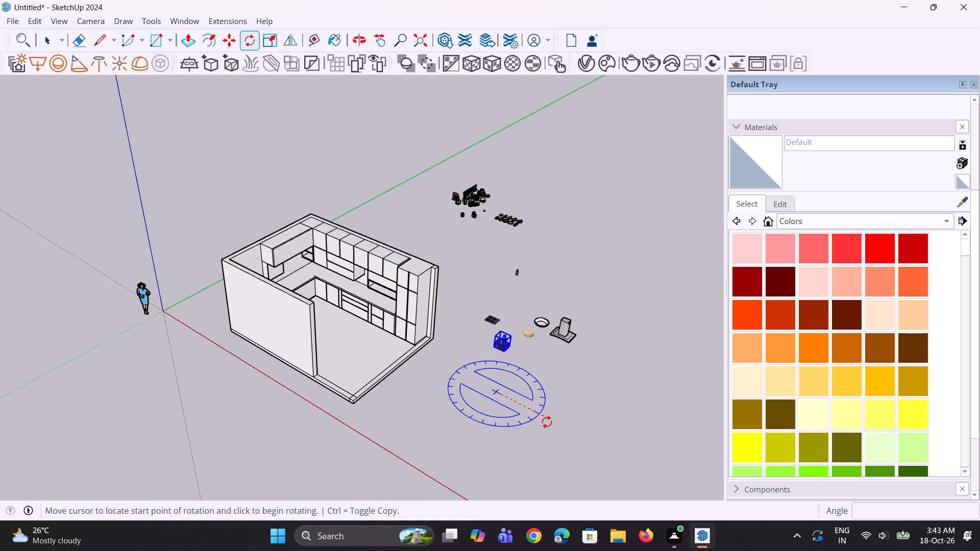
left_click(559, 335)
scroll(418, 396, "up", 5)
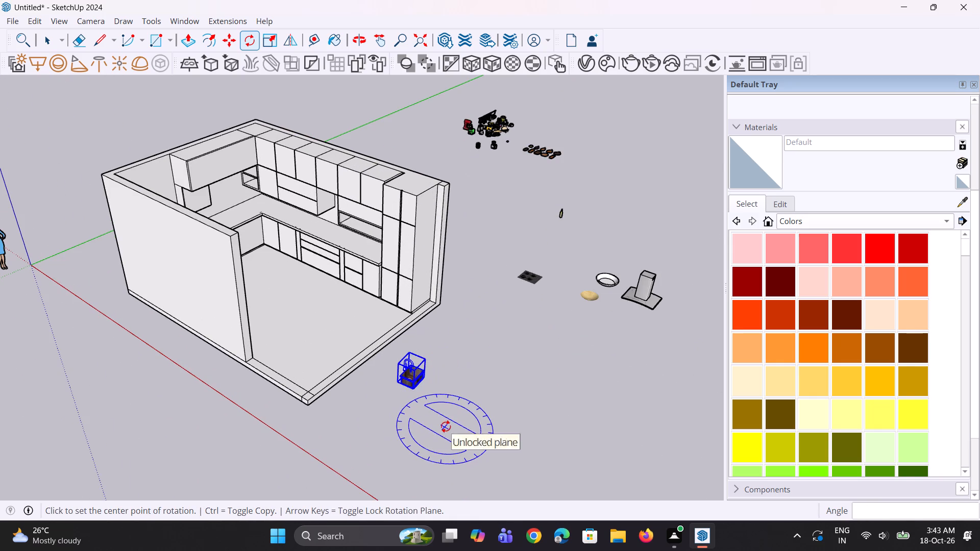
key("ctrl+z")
Rotate the brown sink 90° on the ground plane about a point outside the room.
scroll(497, 383, "down", 5)
left_click(496, 375)
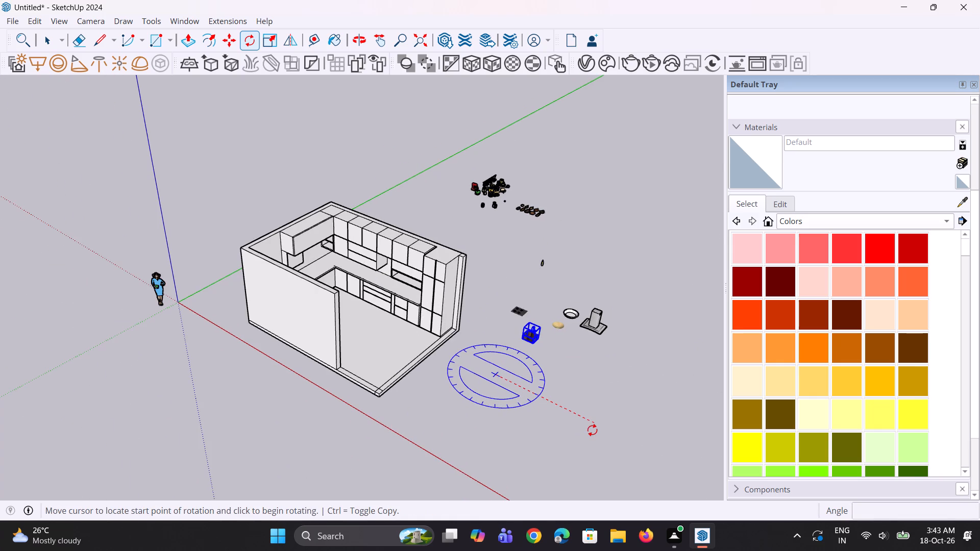
left_click(592, 430)
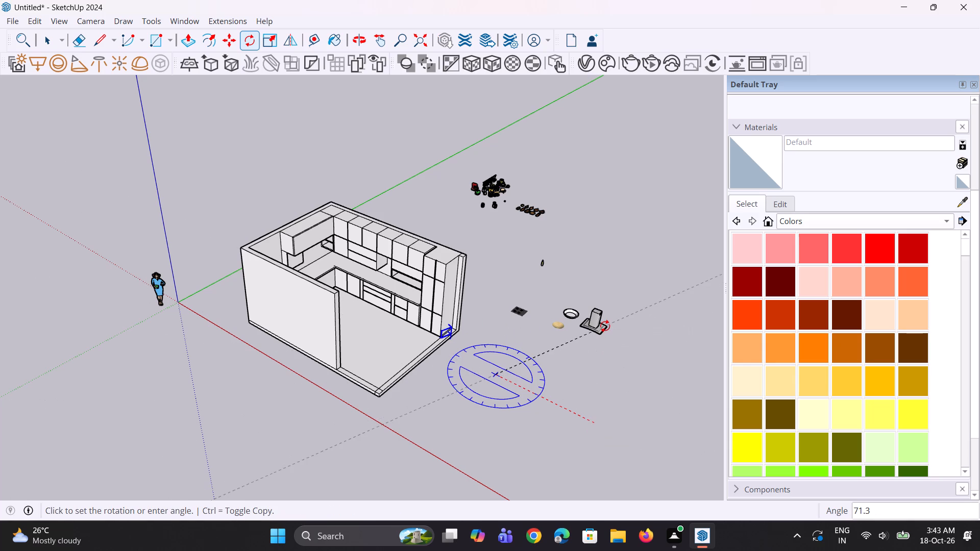
type("90")
key("Return")
scroll(470, 344, "up", 2)
scroll(419, 369, "up", 5)
Move the brown sink by its bottom corner from the room's edge into the countertop cutout below the wall cabinets.
key("m")
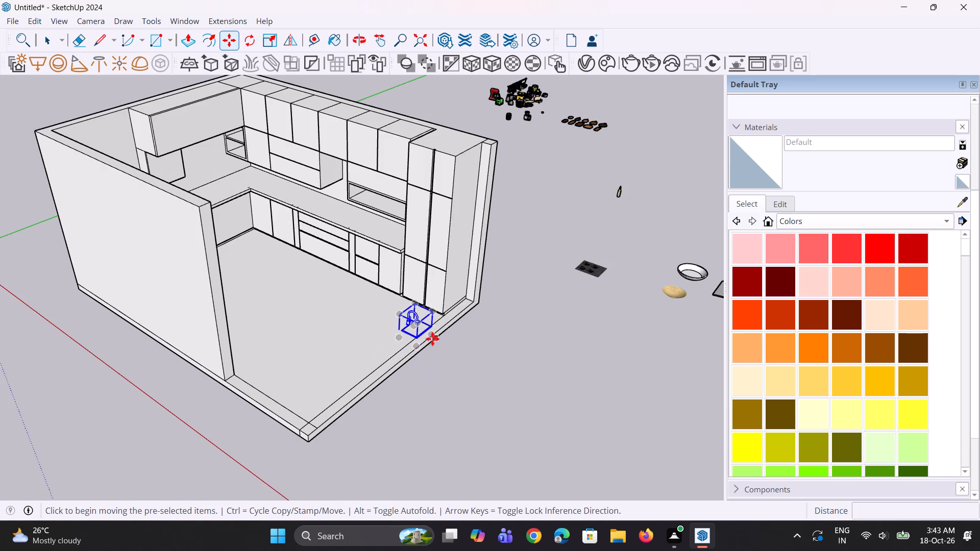
left_click(419, 345)
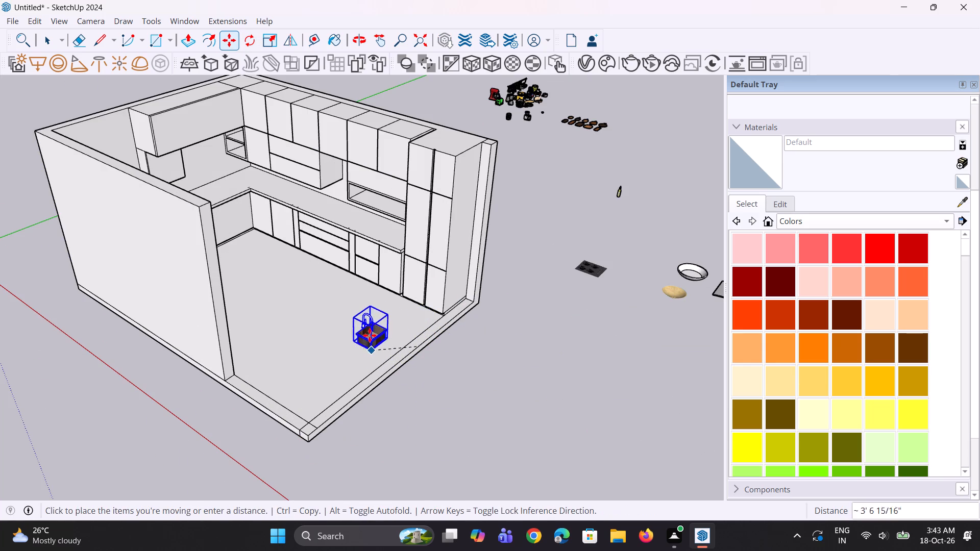
scroll(373, 328, "down", 4)
middle_click_drag(319, 292, 281, 327)
scroll(268, 244, "up", 5)
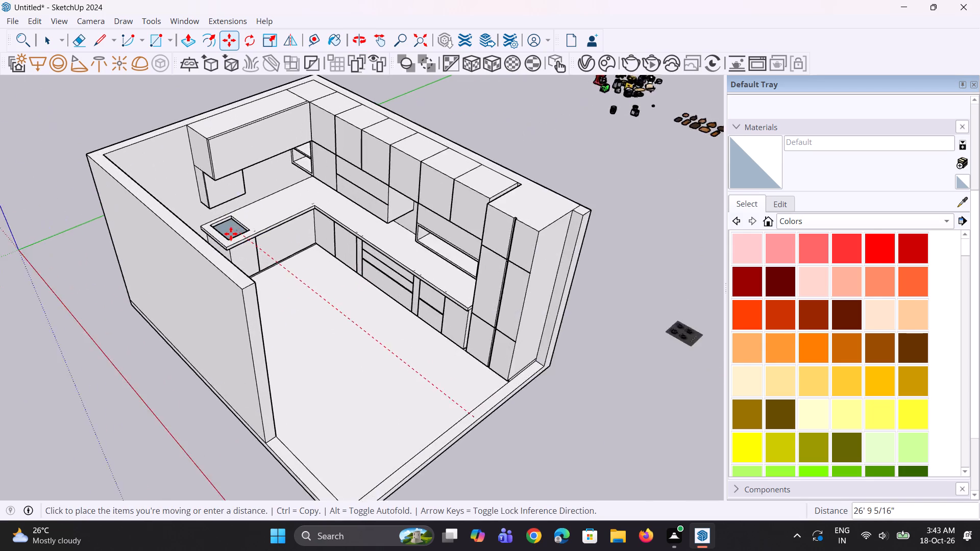
scroll(231, 234, "up", 2)
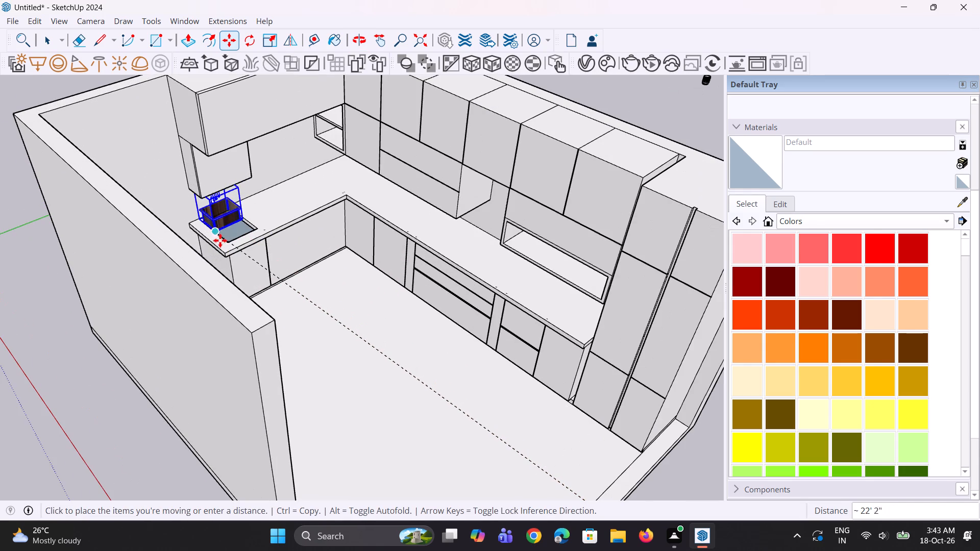
left_click(220, 242)
Push/pull the inner side face of the sink cutout slightly to adjust the opening's width.
middle_click_drag(256, 255, 236, 270)
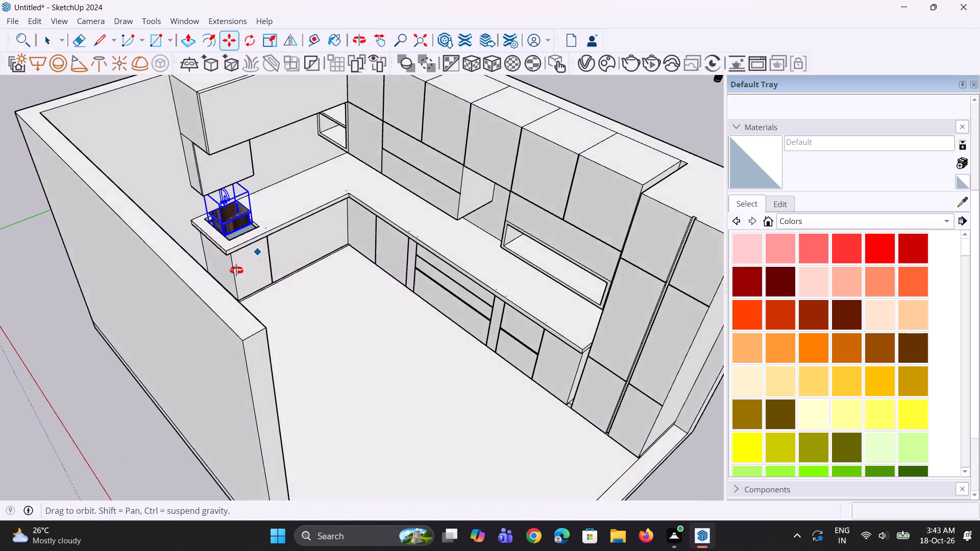
middle_click_drag(236, 270, 199, 292)
scroll(245, 217, "up", 13)
key("space")
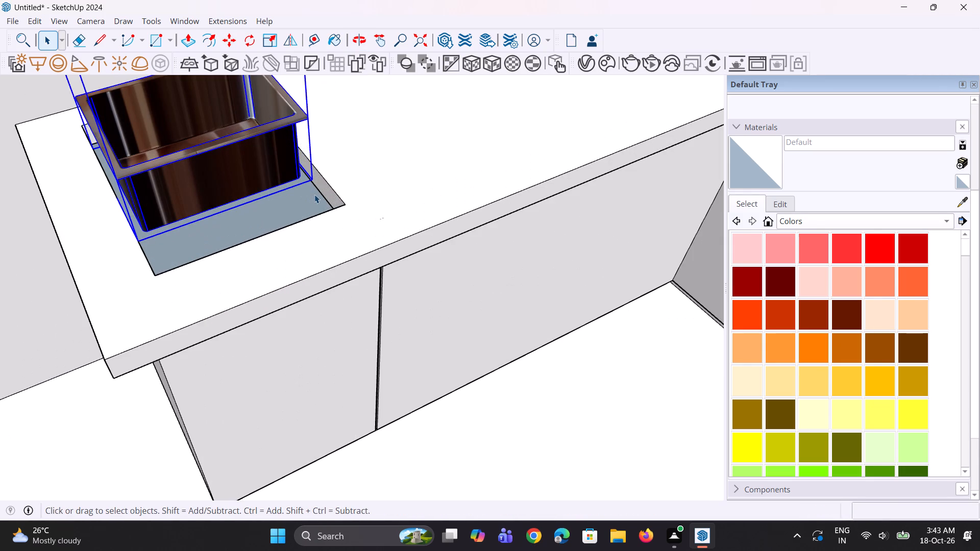
key("p")
scroll(315, 194, "up", 1)
left_click(329, 186)
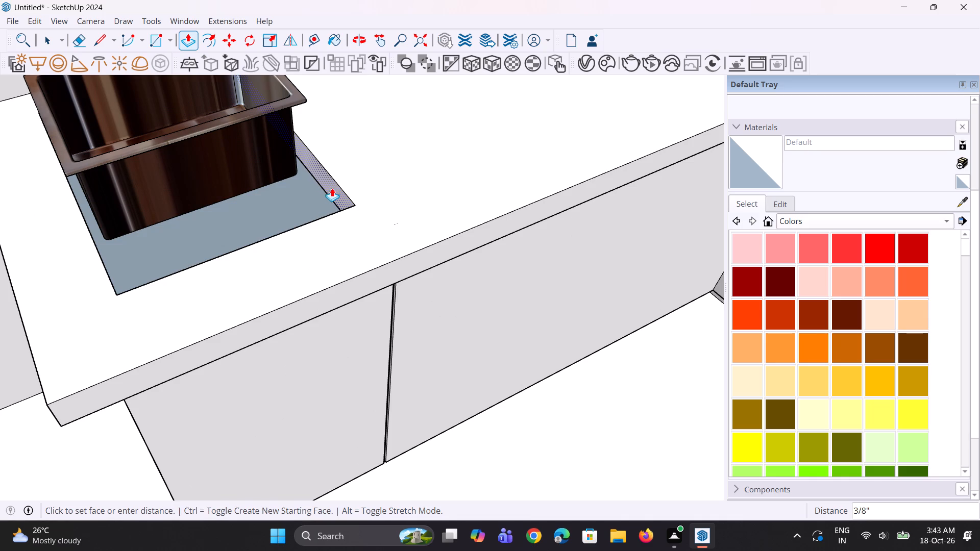
left_click(329, 189)
key("space")
key("space")
Move the brown sink about 6 7/16" within the cutout toward the countertop's front edge.
left_click(257, 182)
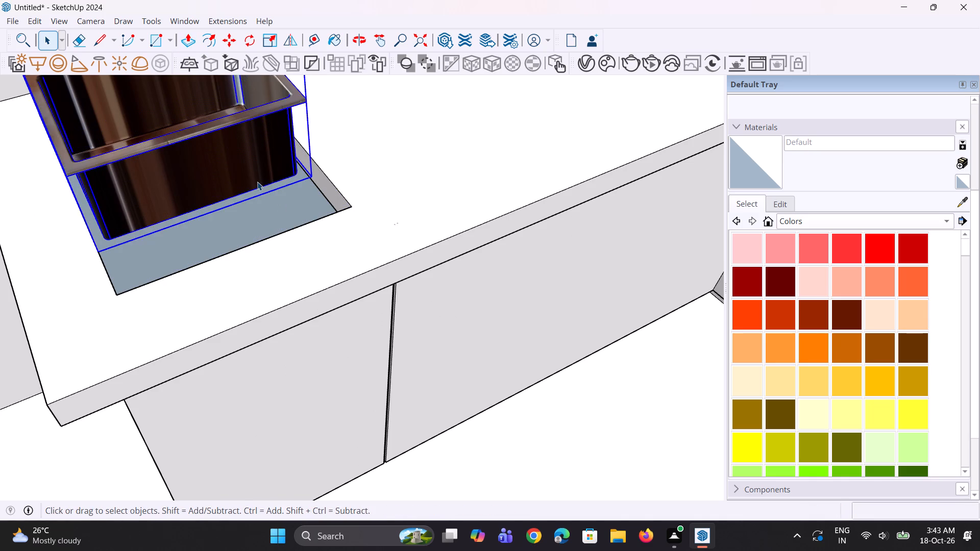
scroll(363, 230, "down", 5)
scroll(220, 143, "up", 1)
scroll(193, 212, "up", 2)
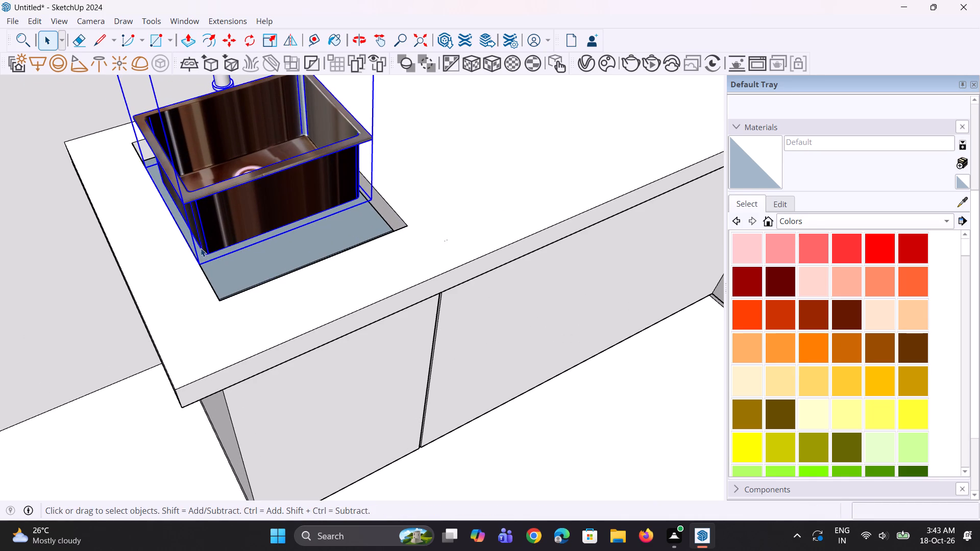
key("m")
left_click(198, 263)
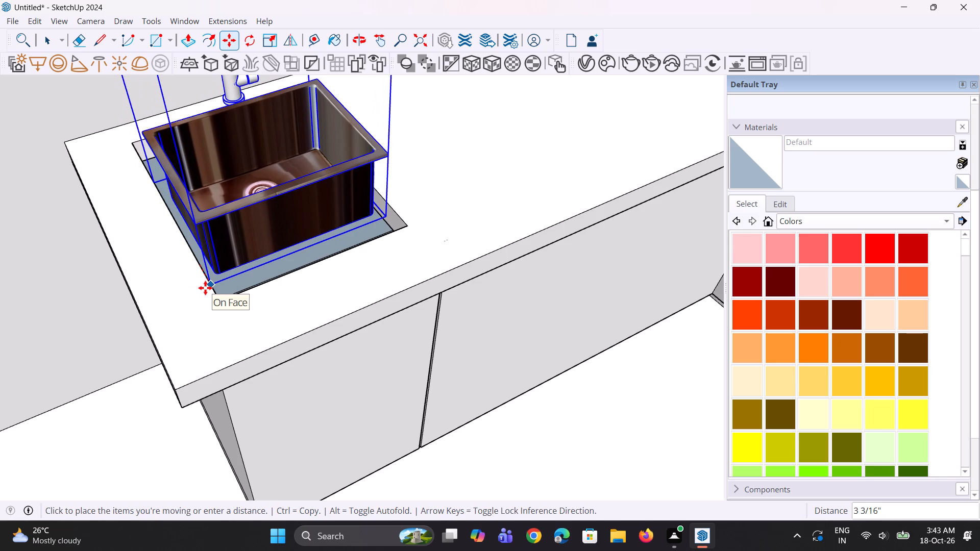
key("Escape")
scroll(249, 292, "down", 4)
left_click(186, 145)
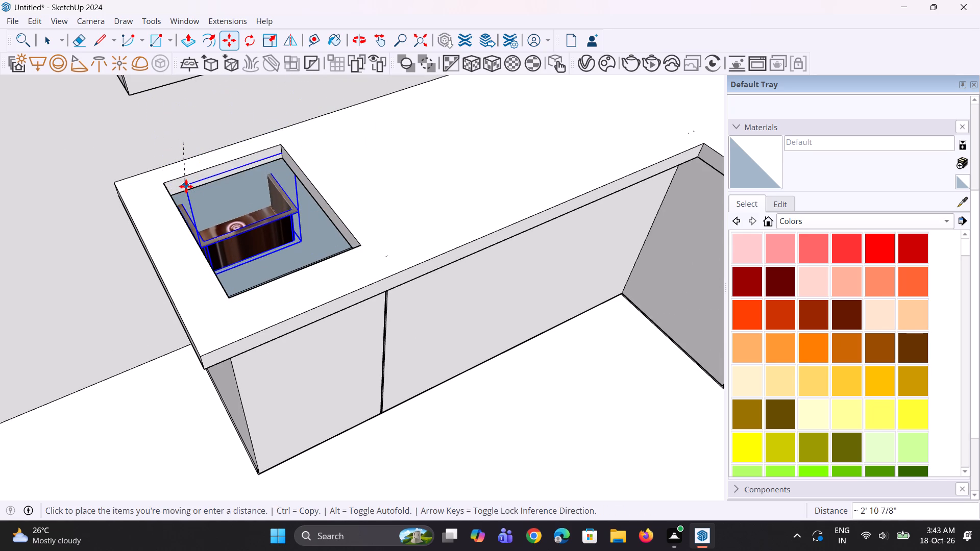
left_click(186, 185)
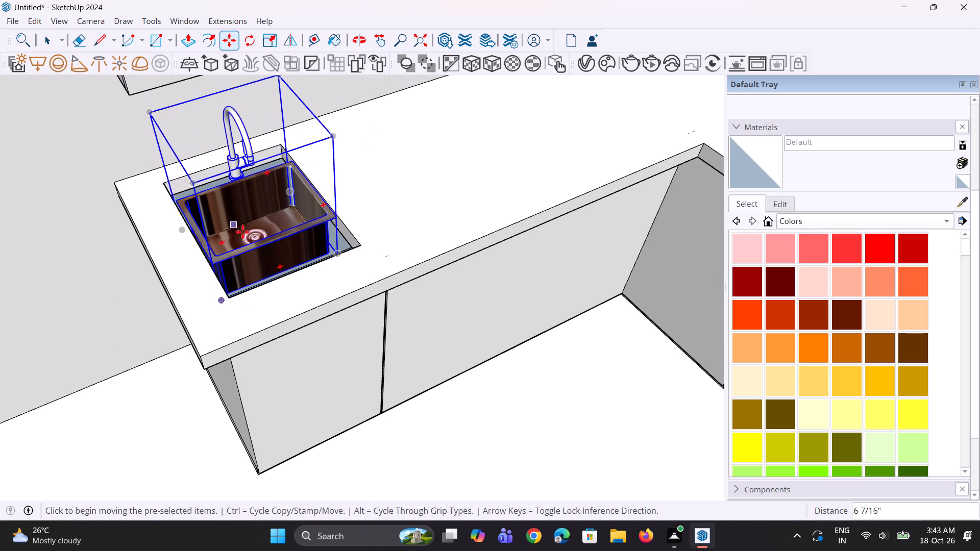
Move the brown sink about 7 1/16" along the cutout toward the wall behind its tap.
middle_click_drag(249, 241, 348, 266)
scroll(280, 285, "up", 1)
scroll(277, 367, "up", 1)
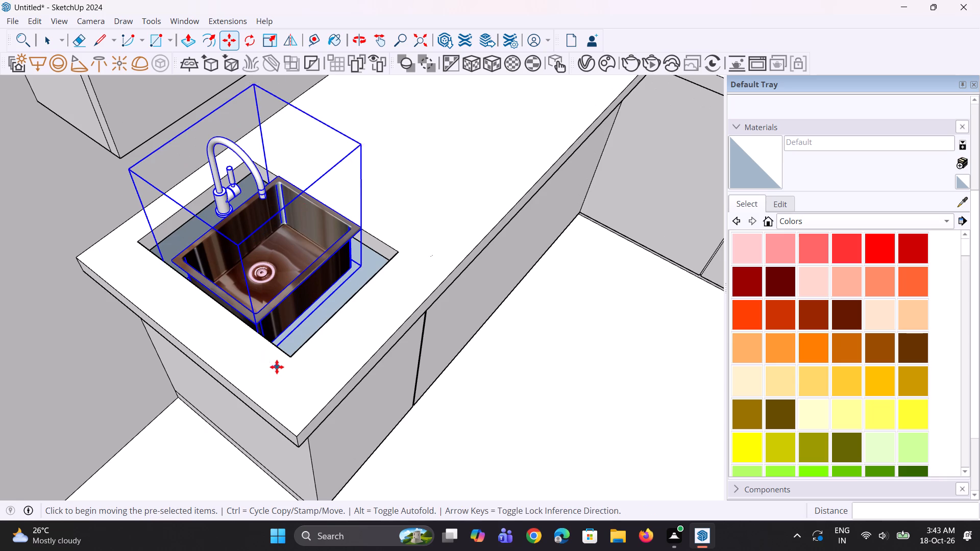
left_click(262, 355)
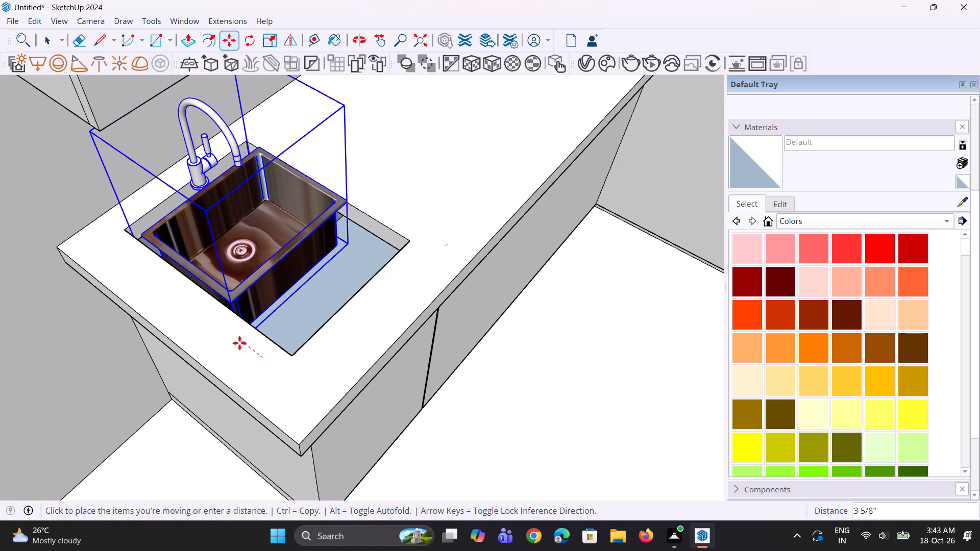
left_click(220, 330)
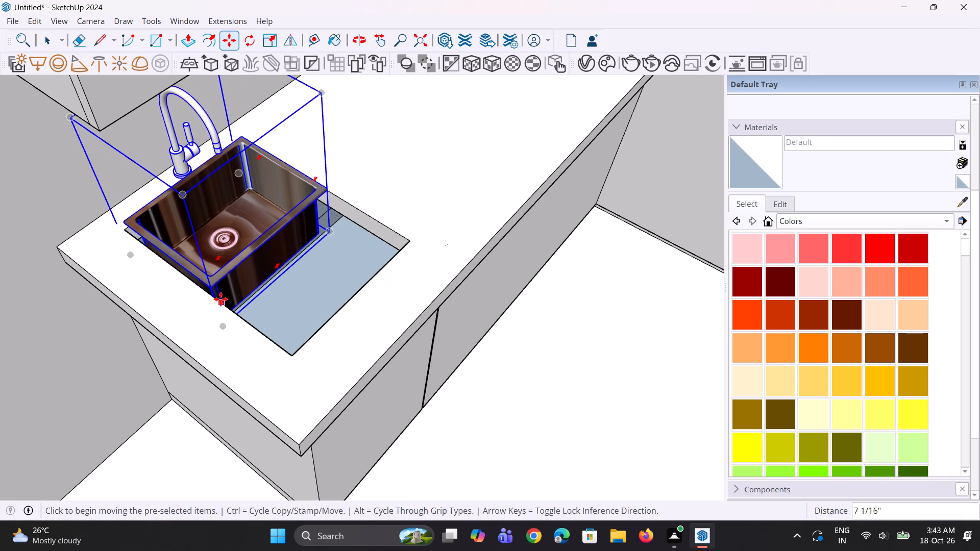
Lower the brown sink about 1 5/16" into the countertop cutout.
scroll(225, 305, "down", 3)
middle_click_drag(225, 305, 242, 247)
scroll(230, 196, "up", 1)
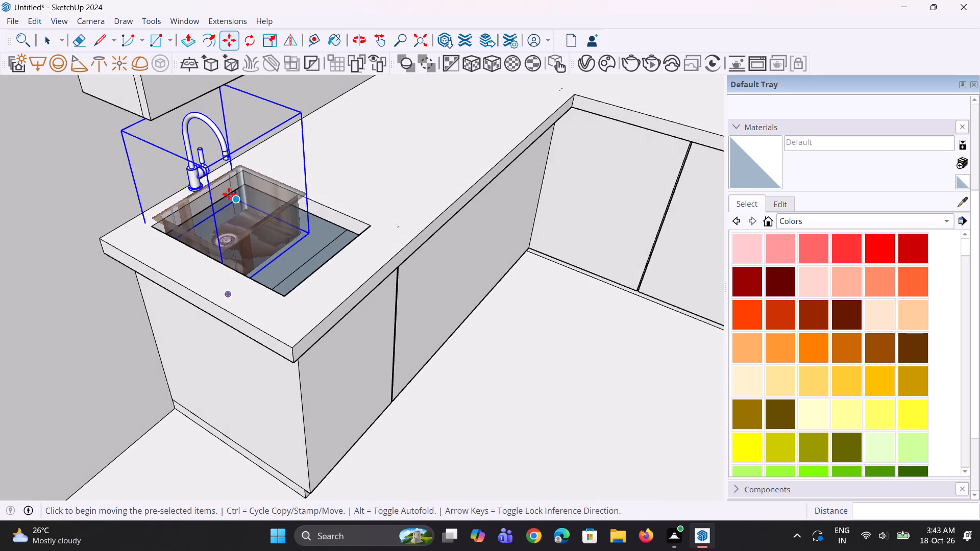
left_click(196, 165)
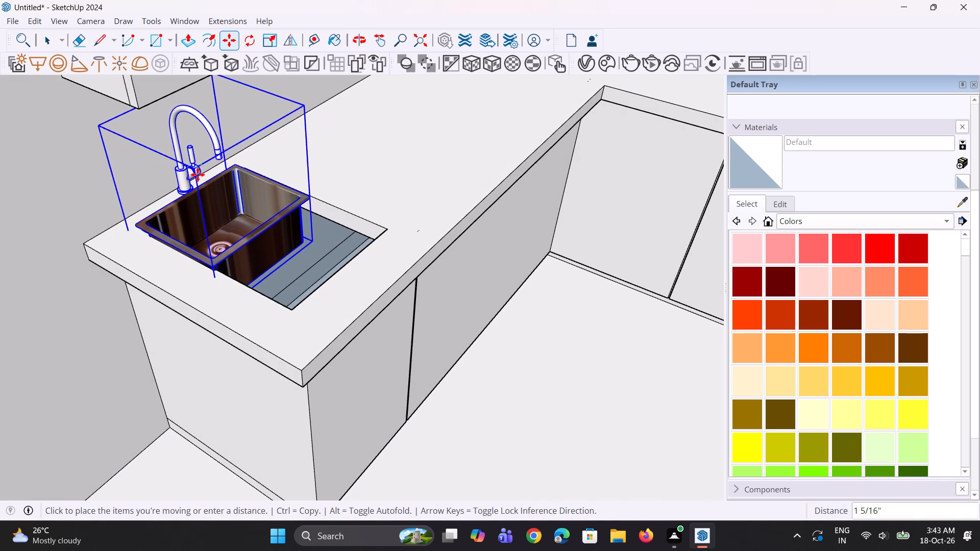
left_click(198, 175)
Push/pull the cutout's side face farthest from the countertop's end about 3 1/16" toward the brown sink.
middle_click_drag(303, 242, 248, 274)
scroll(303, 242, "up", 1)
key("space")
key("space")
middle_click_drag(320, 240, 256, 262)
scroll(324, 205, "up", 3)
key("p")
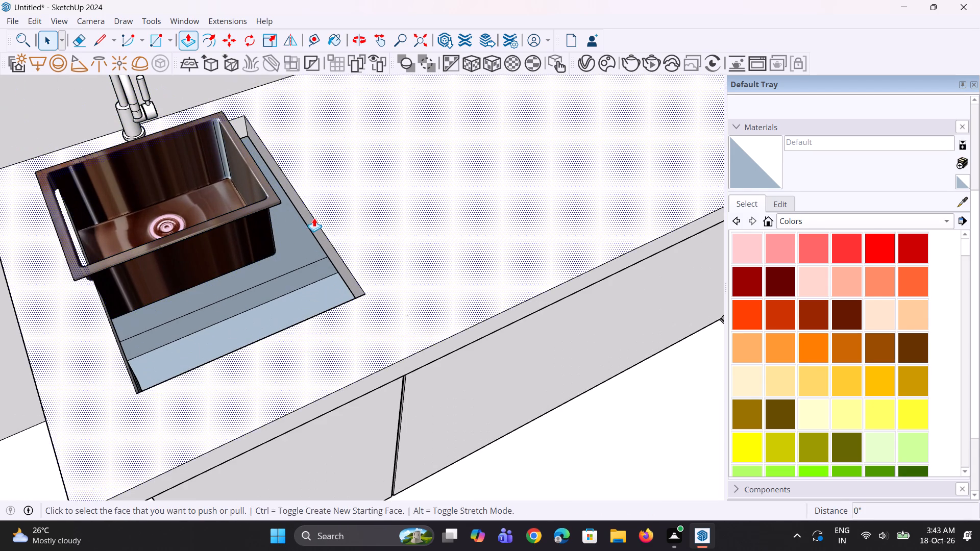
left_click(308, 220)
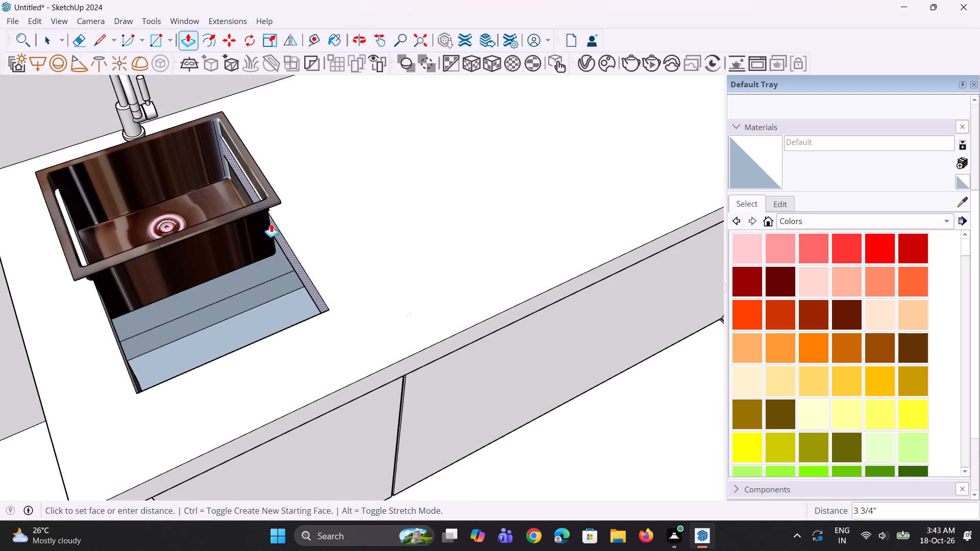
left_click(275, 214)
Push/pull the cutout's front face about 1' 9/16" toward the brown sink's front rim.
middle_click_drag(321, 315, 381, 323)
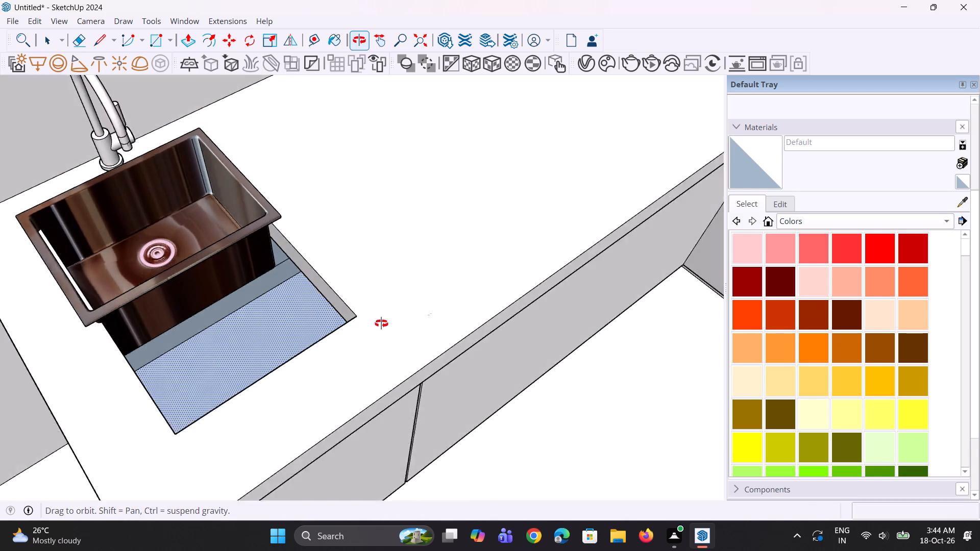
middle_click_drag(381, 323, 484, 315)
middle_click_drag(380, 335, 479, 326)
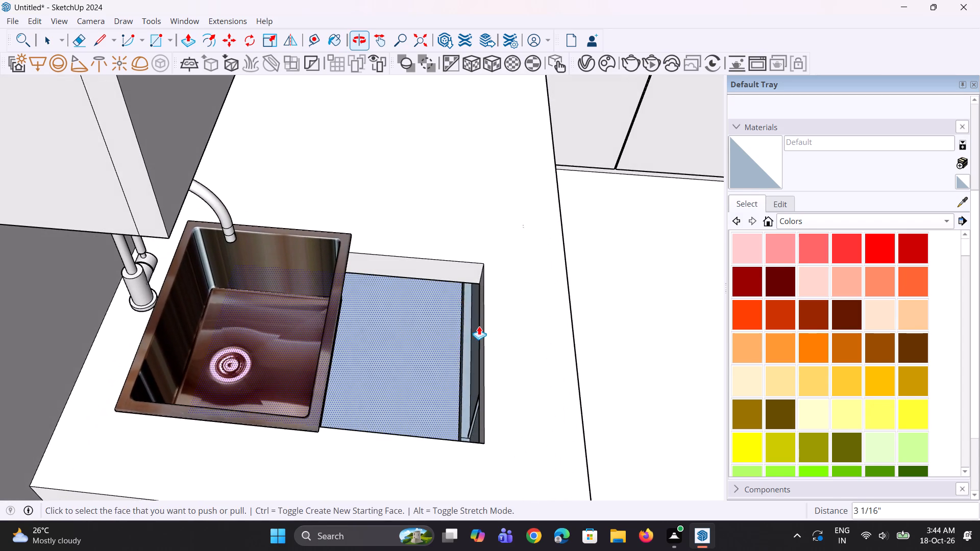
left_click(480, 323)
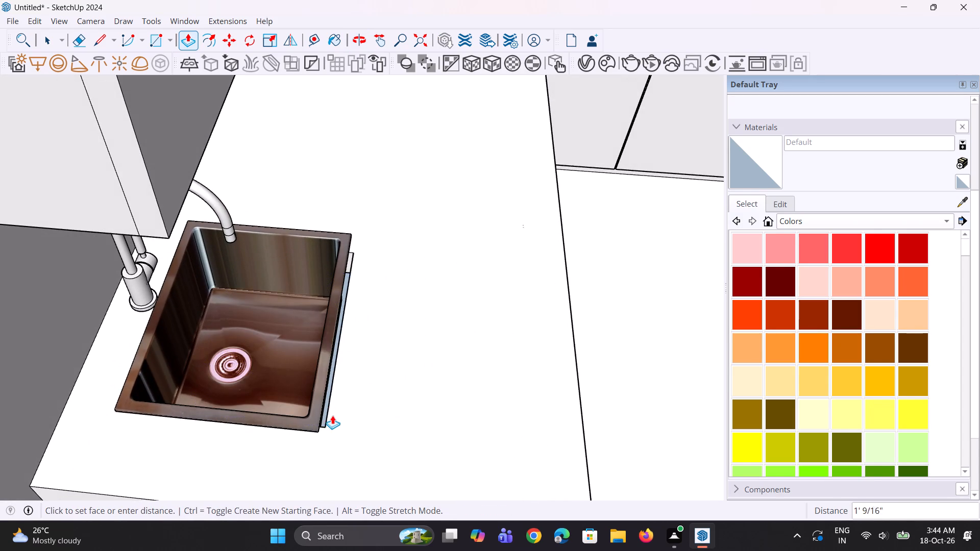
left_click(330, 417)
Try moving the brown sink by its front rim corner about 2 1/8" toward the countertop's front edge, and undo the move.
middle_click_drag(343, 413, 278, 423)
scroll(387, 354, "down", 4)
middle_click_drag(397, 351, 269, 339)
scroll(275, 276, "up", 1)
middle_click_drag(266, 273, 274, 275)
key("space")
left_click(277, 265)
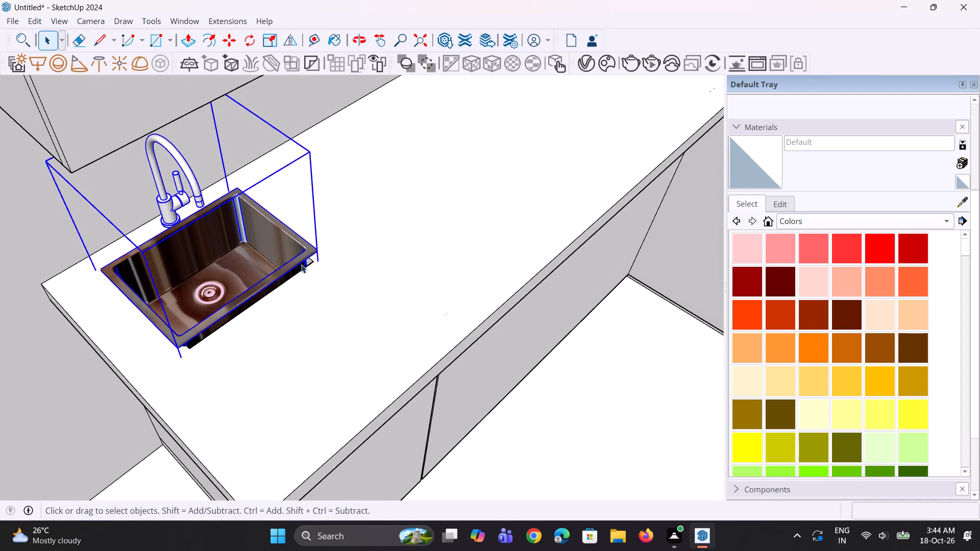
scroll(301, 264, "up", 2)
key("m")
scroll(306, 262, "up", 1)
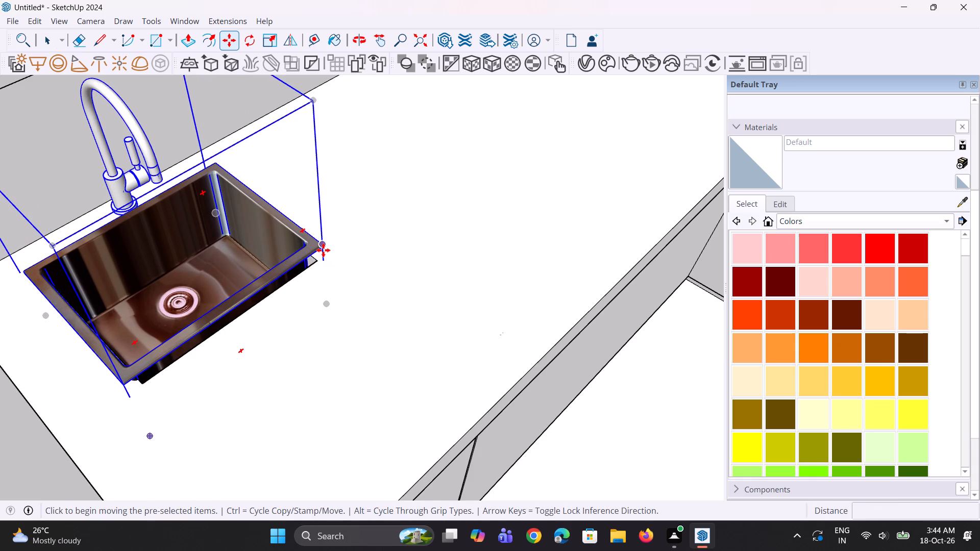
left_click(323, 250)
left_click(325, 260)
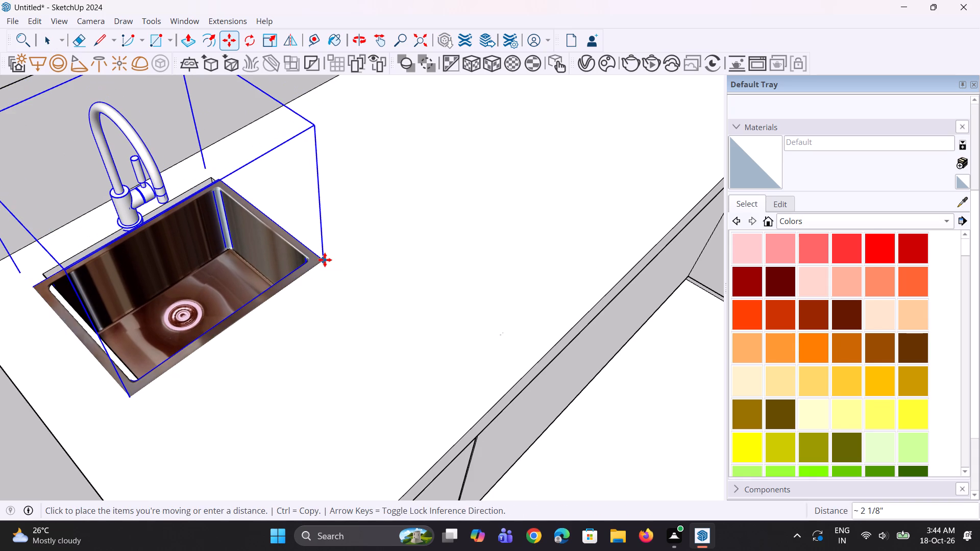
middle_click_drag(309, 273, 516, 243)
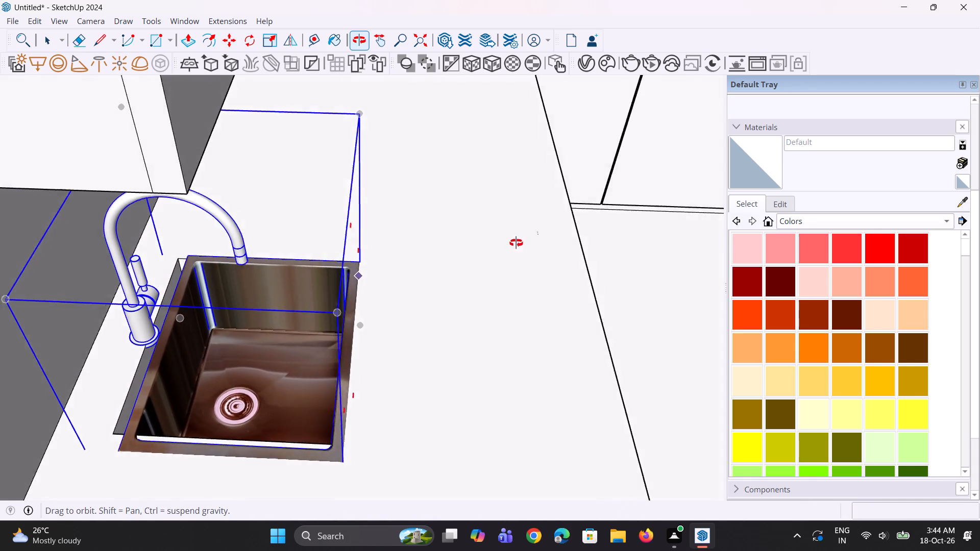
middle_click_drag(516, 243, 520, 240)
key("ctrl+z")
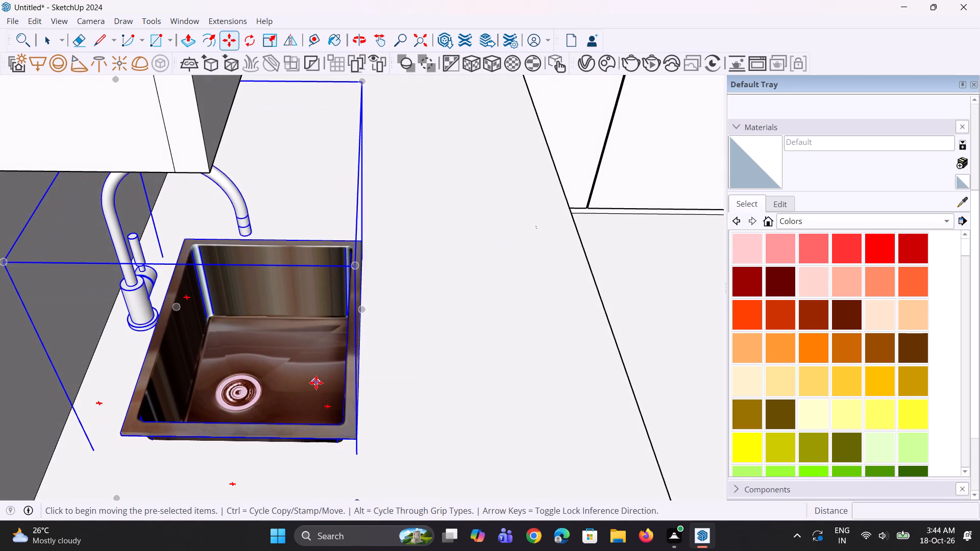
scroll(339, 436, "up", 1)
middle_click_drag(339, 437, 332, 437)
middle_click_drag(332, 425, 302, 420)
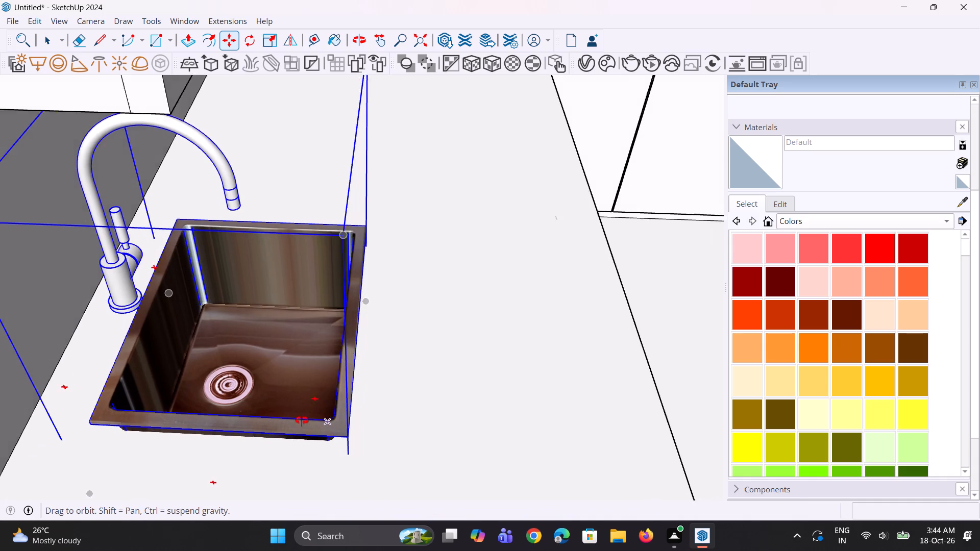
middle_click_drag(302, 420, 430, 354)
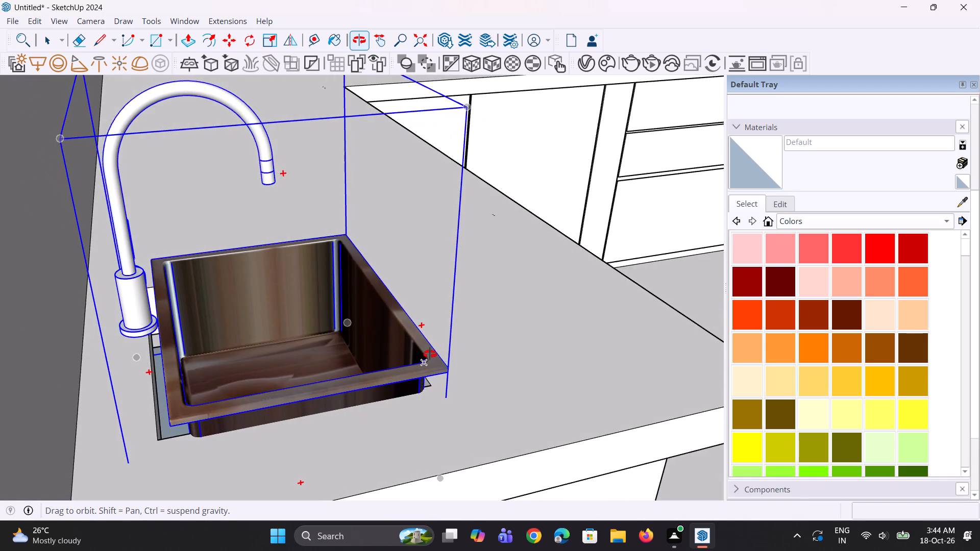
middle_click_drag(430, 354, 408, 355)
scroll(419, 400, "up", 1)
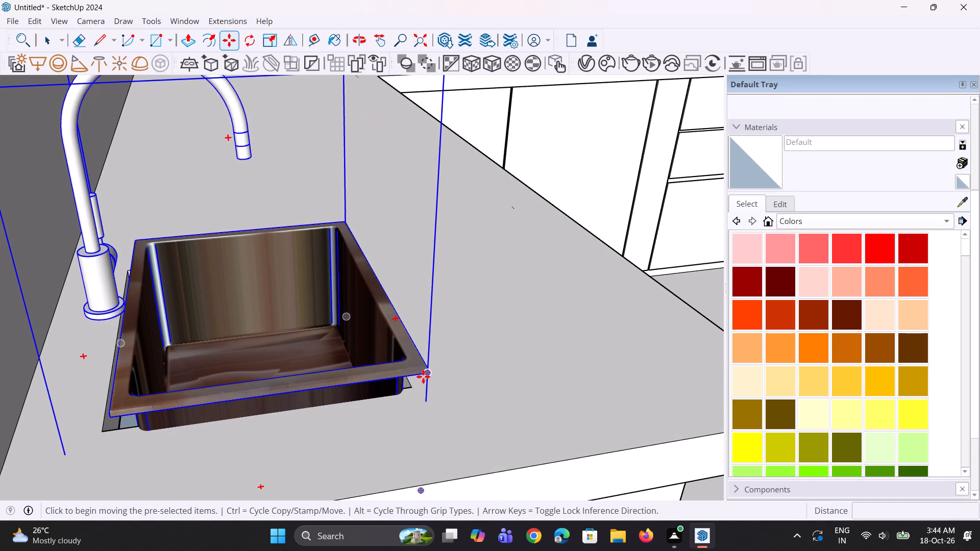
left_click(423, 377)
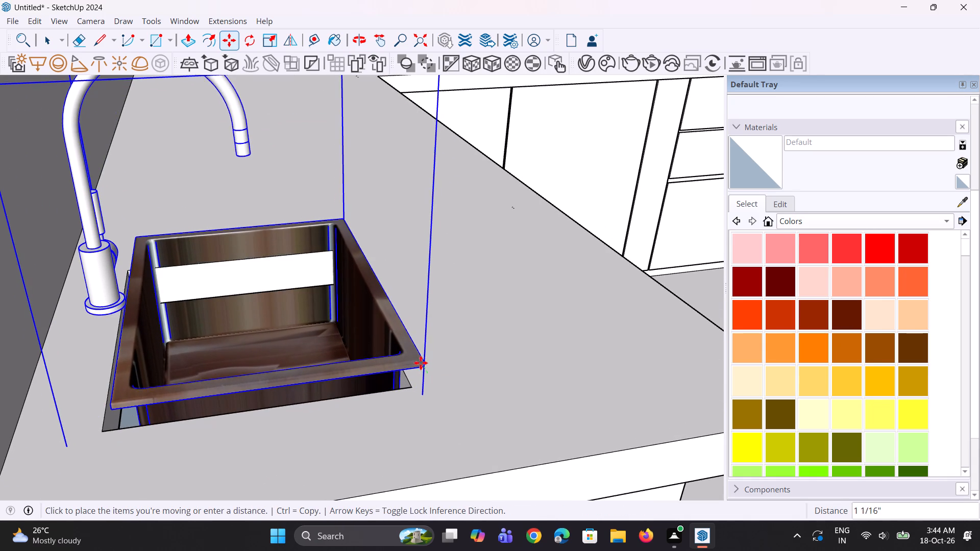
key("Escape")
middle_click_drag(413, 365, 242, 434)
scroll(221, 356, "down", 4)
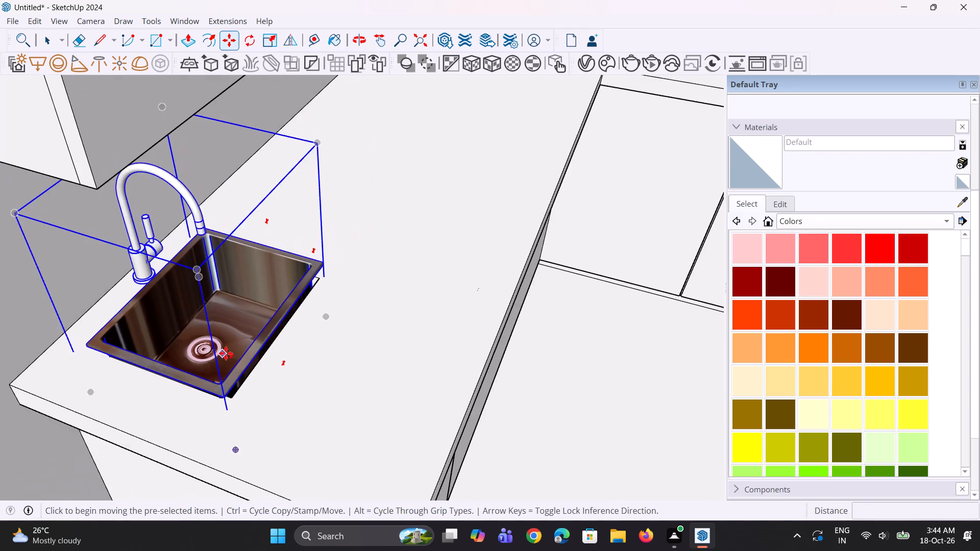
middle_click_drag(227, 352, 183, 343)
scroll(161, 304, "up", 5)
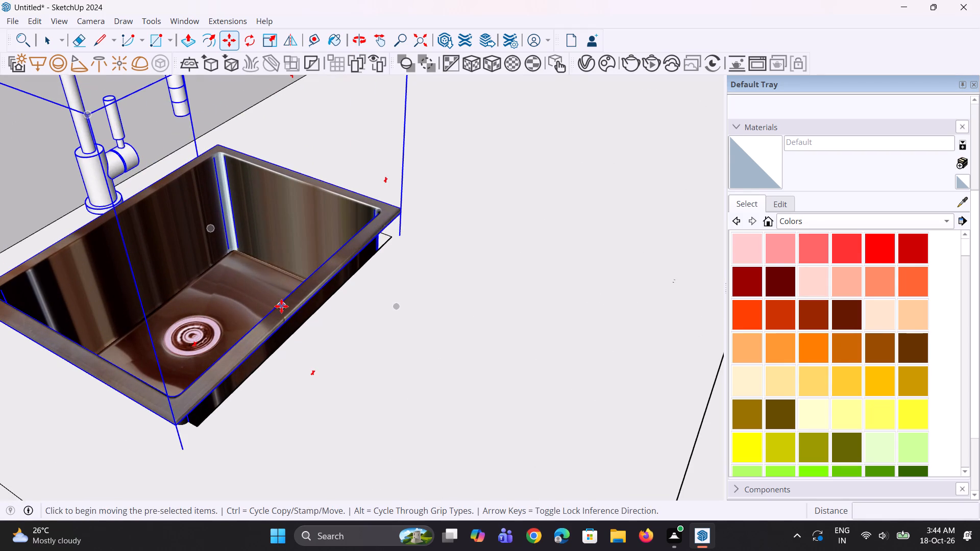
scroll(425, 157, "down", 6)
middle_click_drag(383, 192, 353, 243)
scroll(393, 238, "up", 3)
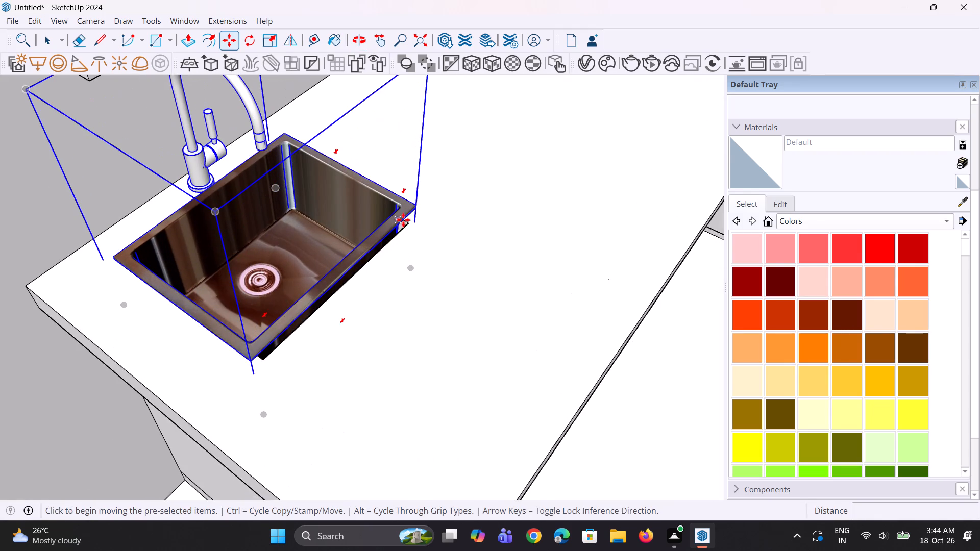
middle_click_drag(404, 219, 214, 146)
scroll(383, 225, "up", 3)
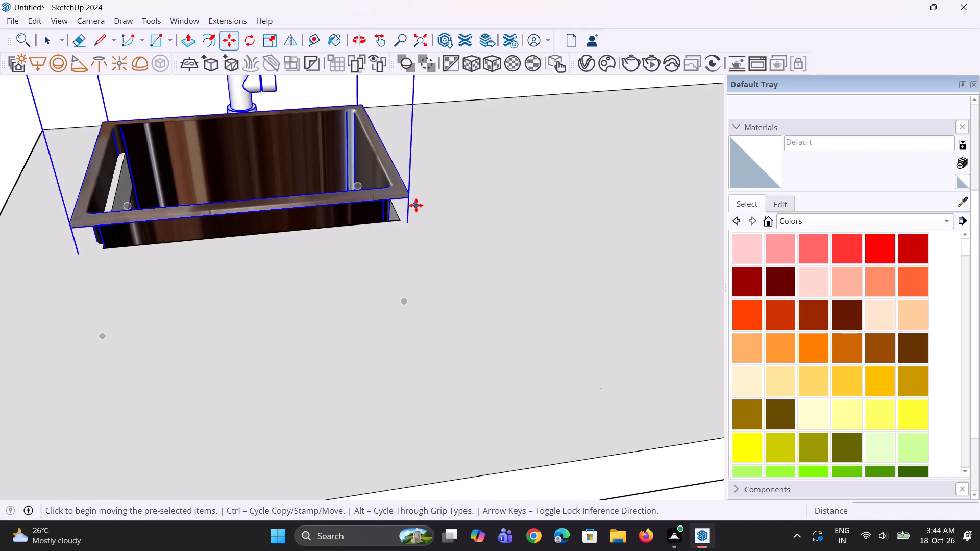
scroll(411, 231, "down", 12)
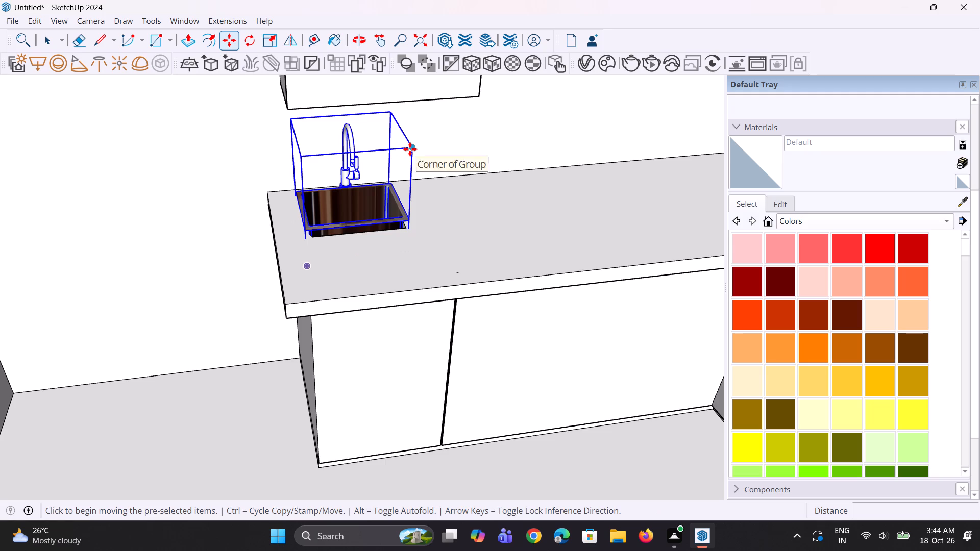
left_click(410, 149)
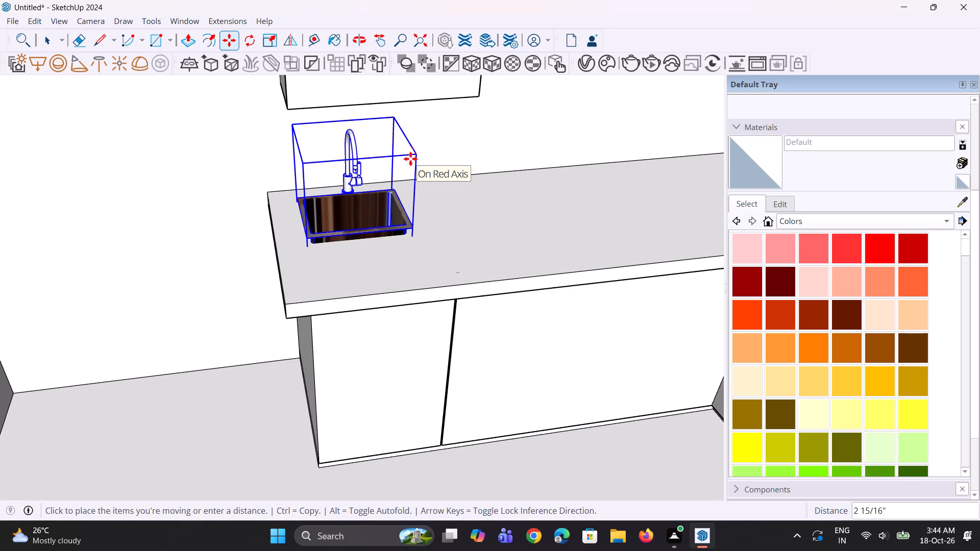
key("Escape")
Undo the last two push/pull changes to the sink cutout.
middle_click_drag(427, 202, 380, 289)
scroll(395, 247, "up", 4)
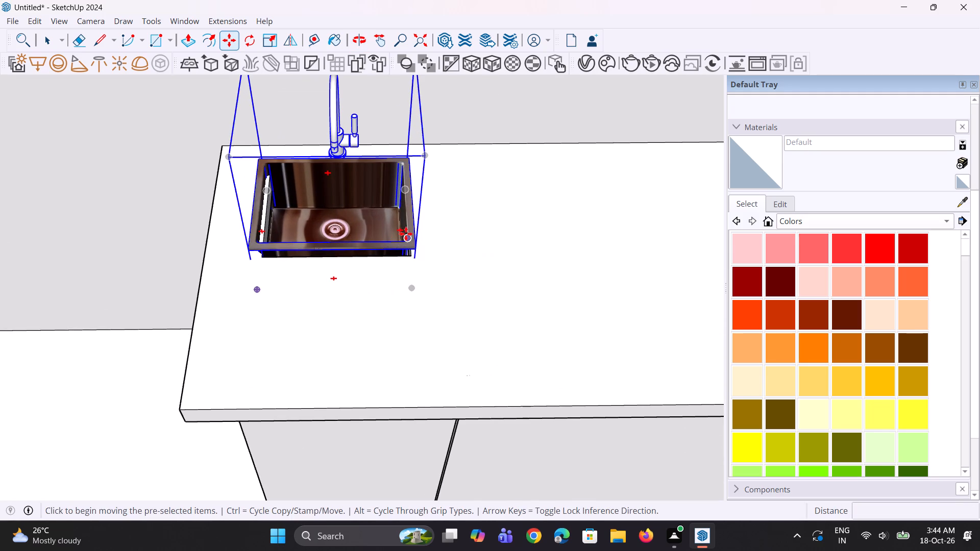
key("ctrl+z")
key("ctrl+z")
Scale the brown sink along the red axis by about 1.15 to widen it to the cutout's side edge.
middle_click_drag(413, 254, 403, 284)
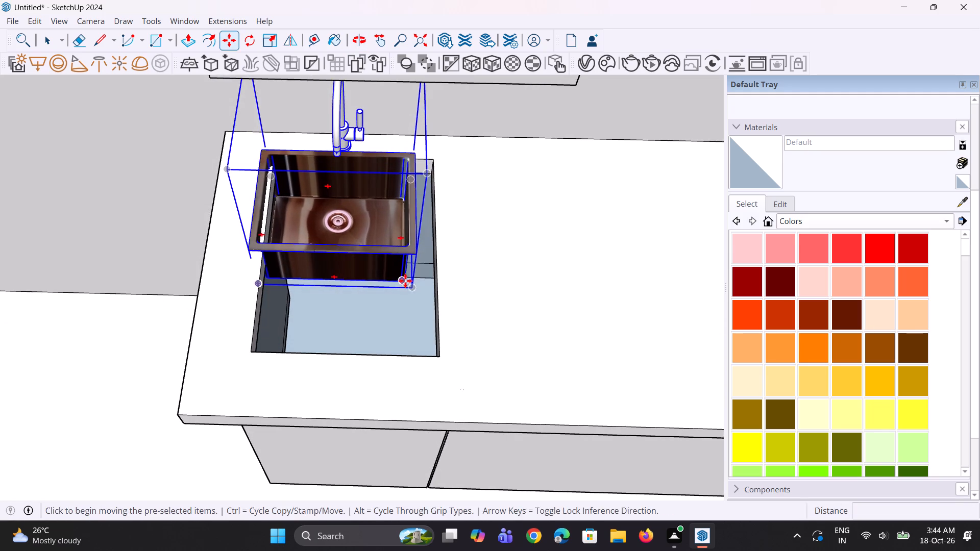
key("s")
middle_click_drag(418, 257, 360, 227)
scroll(376, 243, "up", 1)
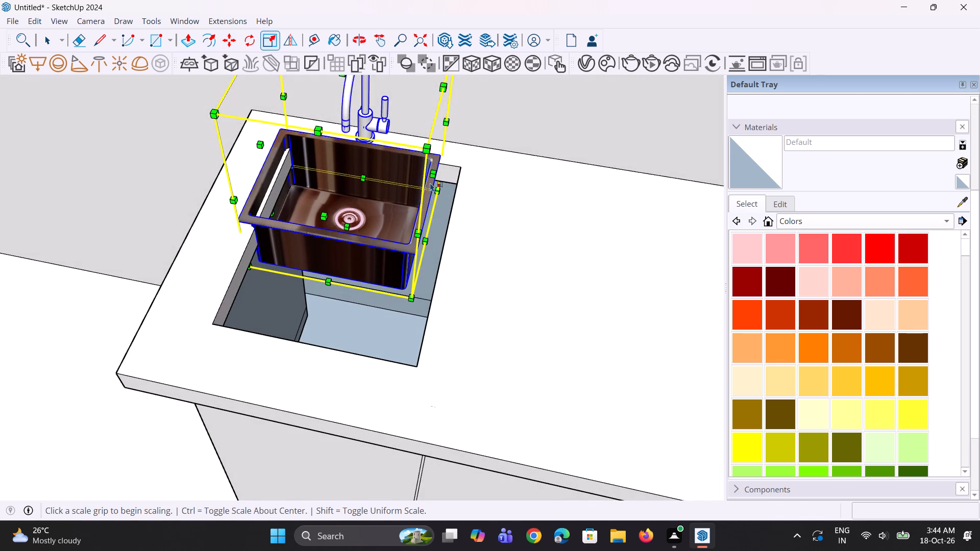
left_click(430, 178)
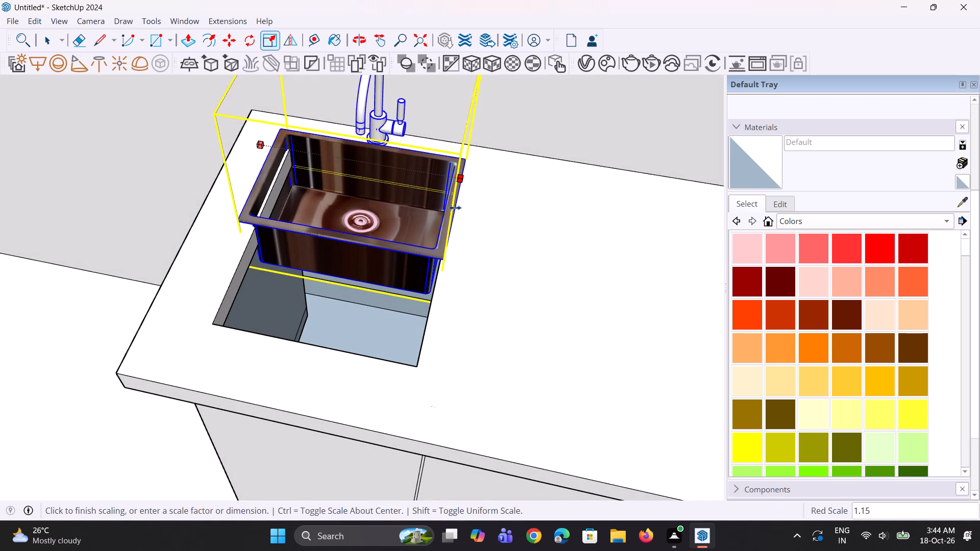
left_click(455, 208)
Scale the brown sink along the green axis by about 1.6 toward the countertop's front edge.
middle_click_drag(408, 277, 416, 255)
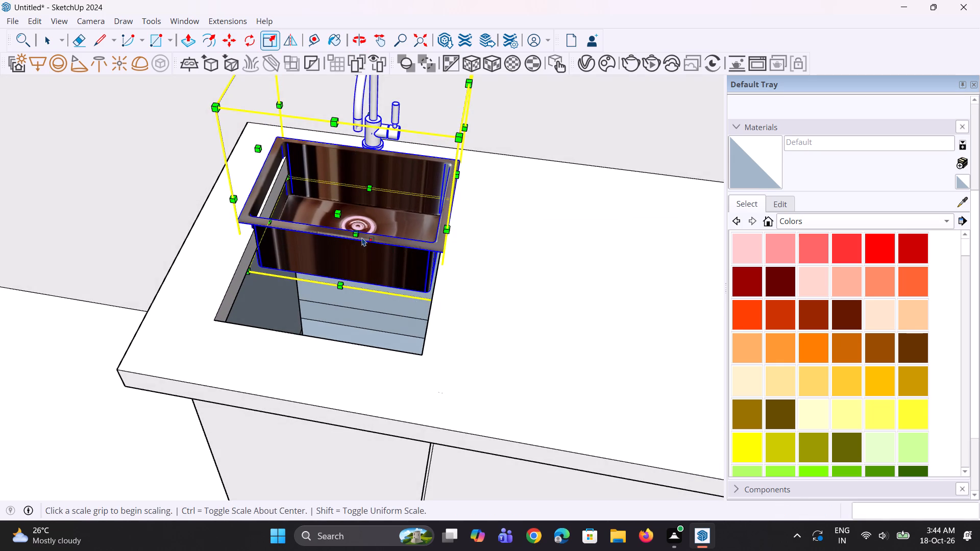
left_click(335, 216)
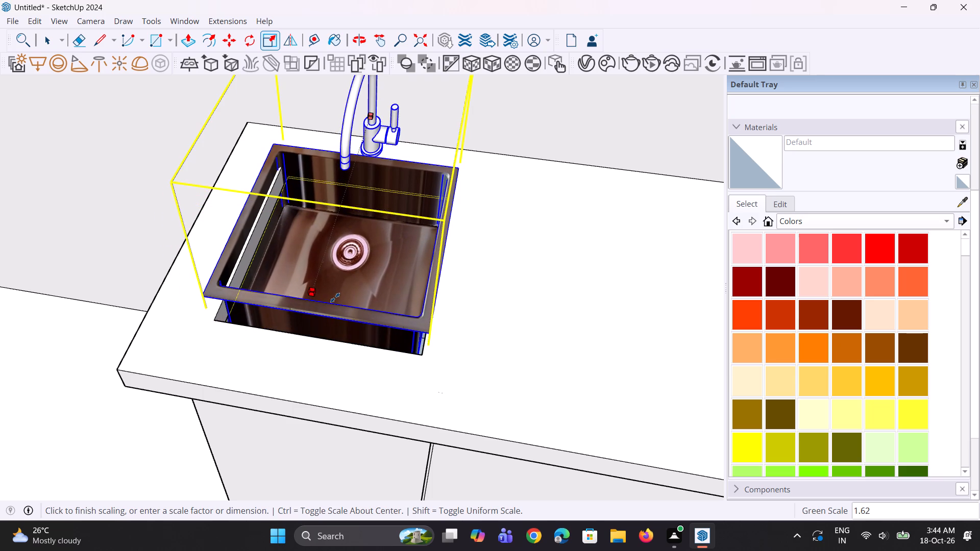
left_click(339, 292)
Scale the brown sink's depth down slightly along the green axis from its front side.
middle_click_drag(335, 321, 530, 265)
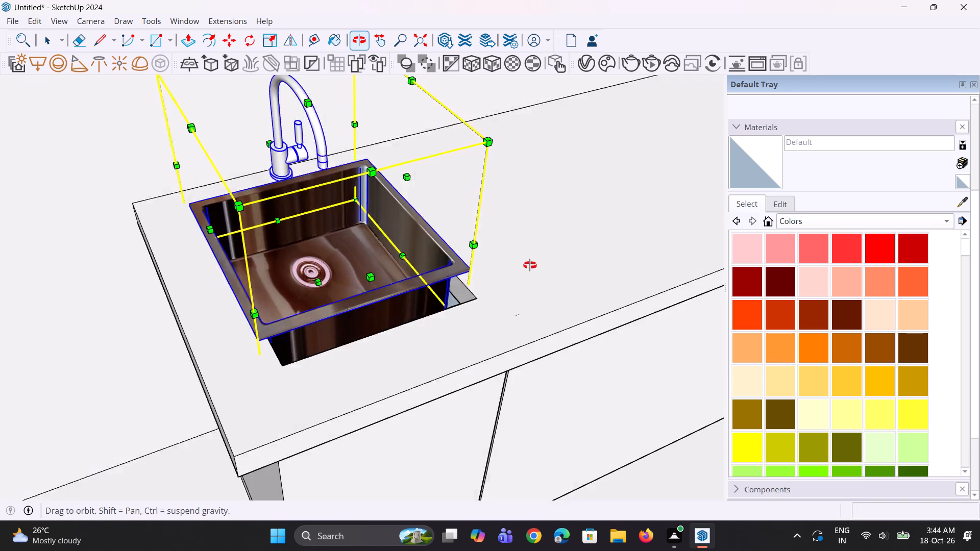
middle_click_drag(530, 265, 788, 279)
middle_click_drag(448, 222, 413, 211)
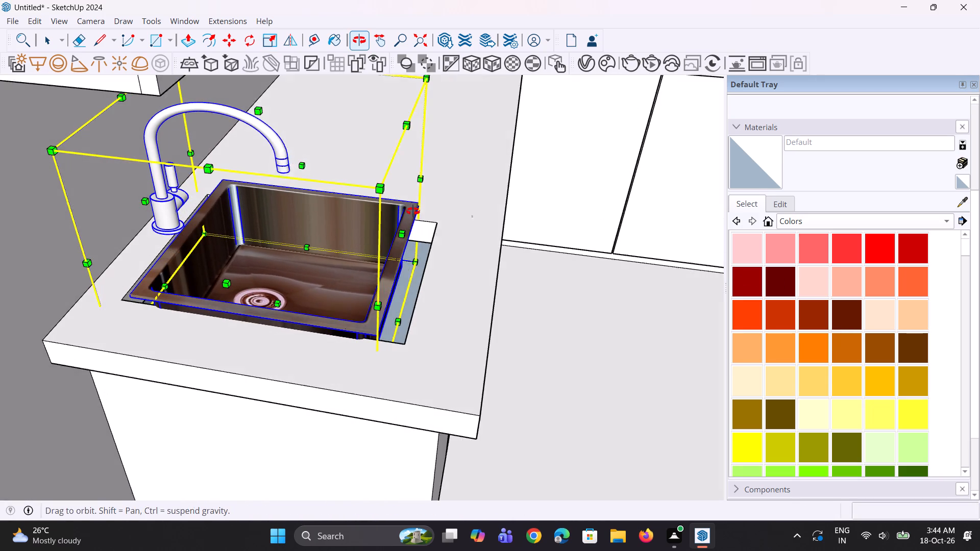
middle_click_drag(413, 211, 411, 211)
left_click(401, 233)
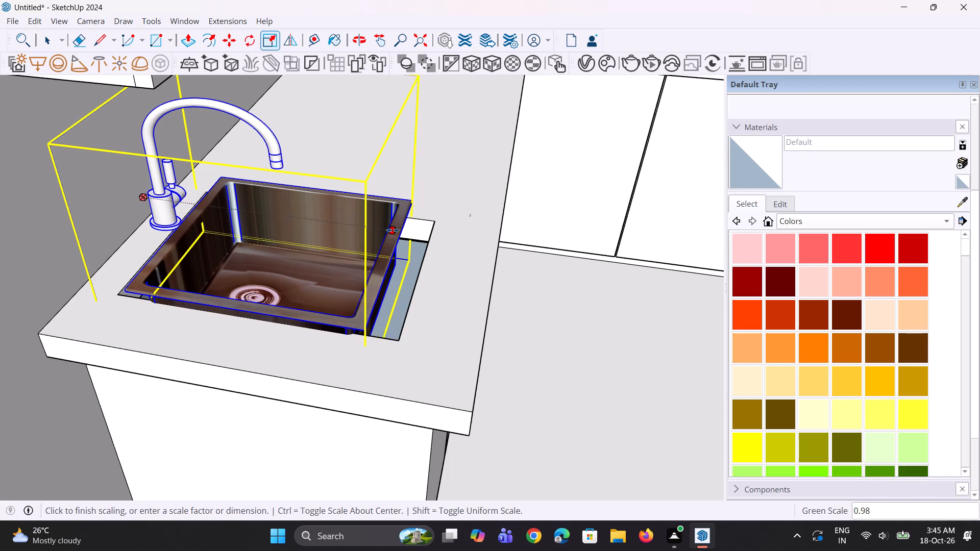
left_click(366, 218)
Push/pull the cutout's front face about 5 7/8" inward to beneath the brown sink's front rim.
middle_click_drag(407, 264, 473, 273)
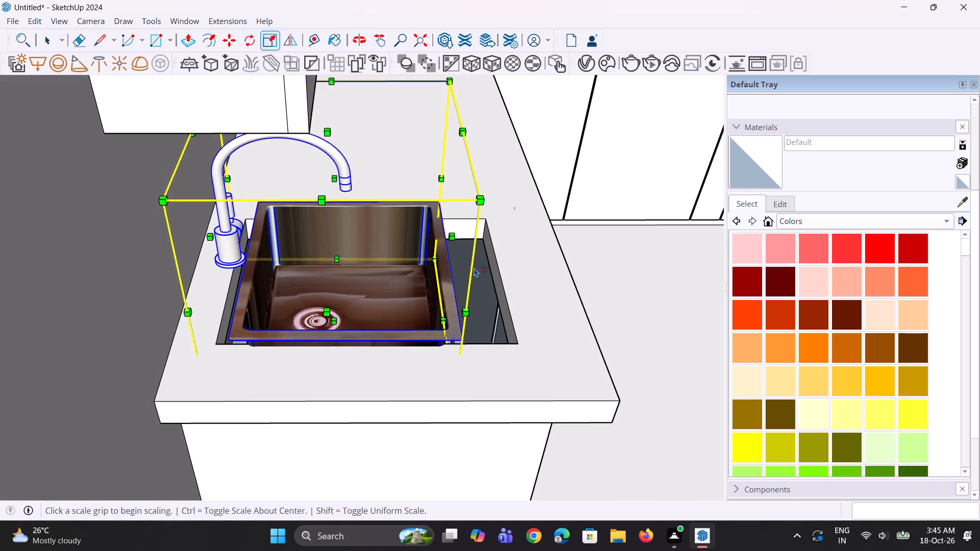
key("space")
key("space")
scroll(464, 279, "up", 1)
middle_click_drag(505, 288, 525, 291)
key("p")
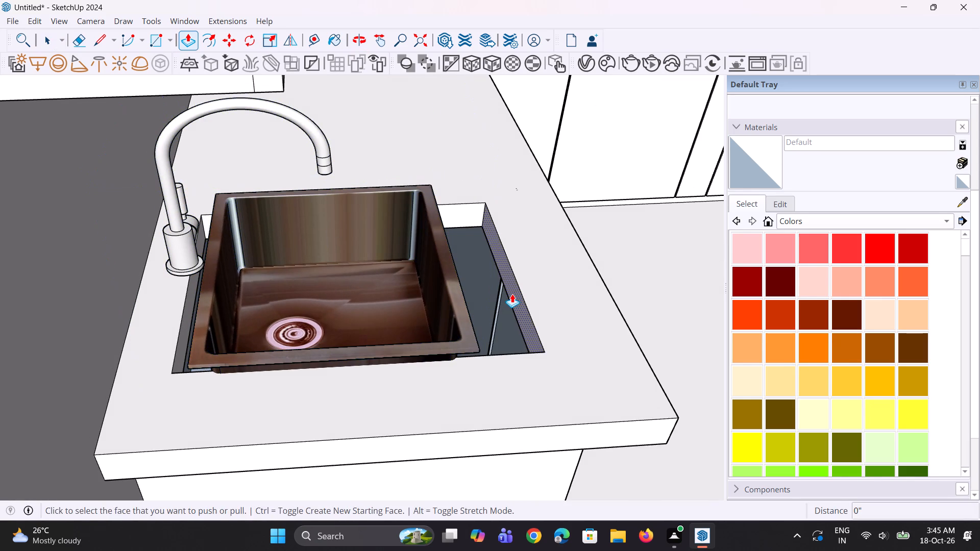
left_click(512, 294)
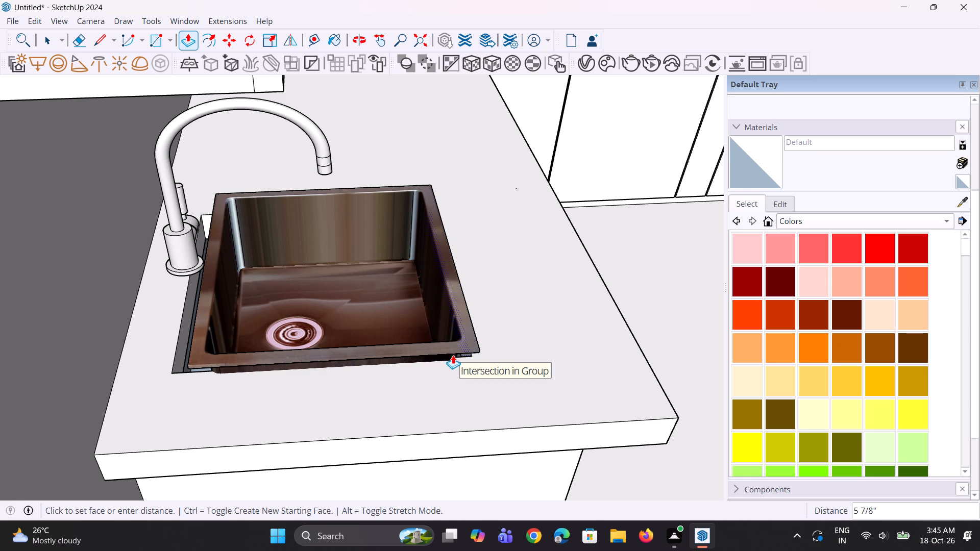
left_click(453, 355)
middle_click_drag(414, 335, 468, 323)
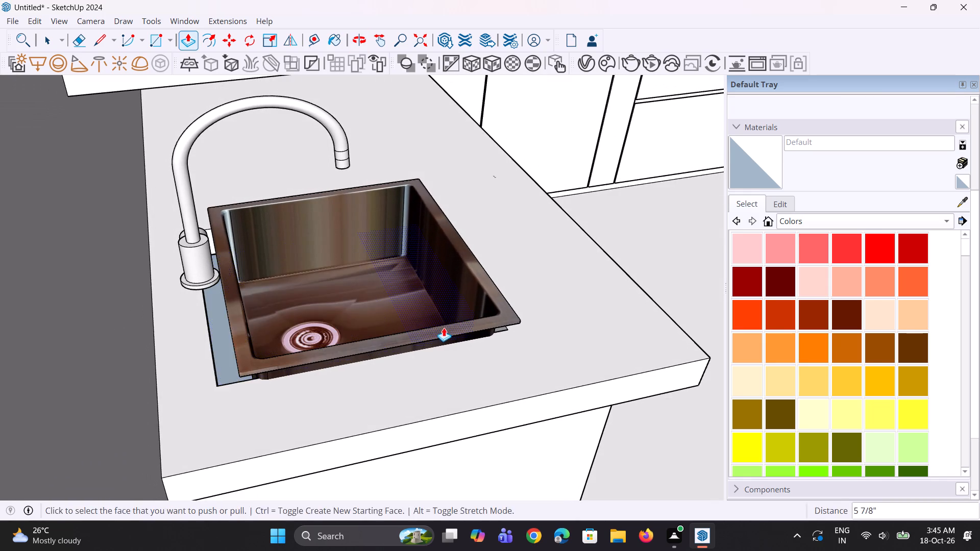
Move the brown sink and faucet group about 3" along the red axis toward the back wall.
middle_click(444, 328)
key("space")
left_click(426, 330)
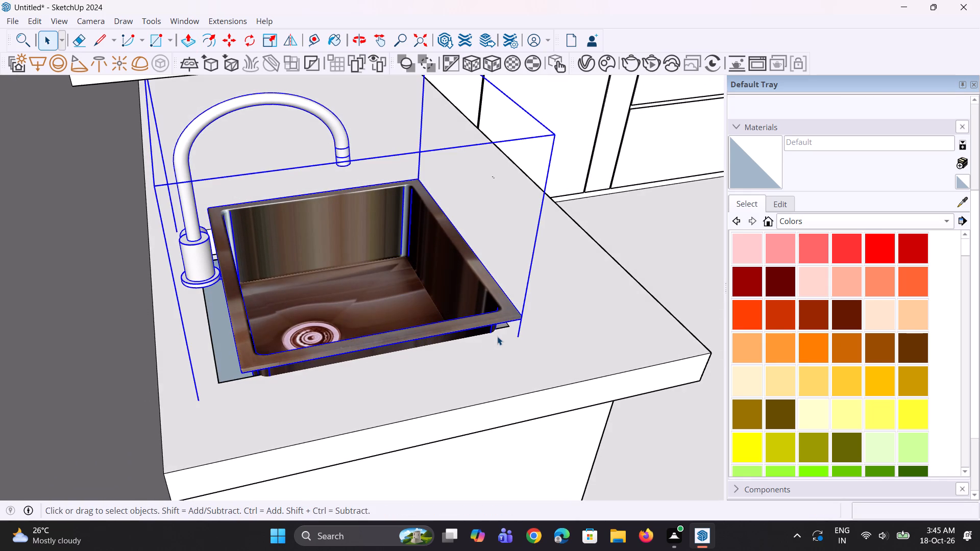
key("comma")
key("m")
left_click(521, 337)
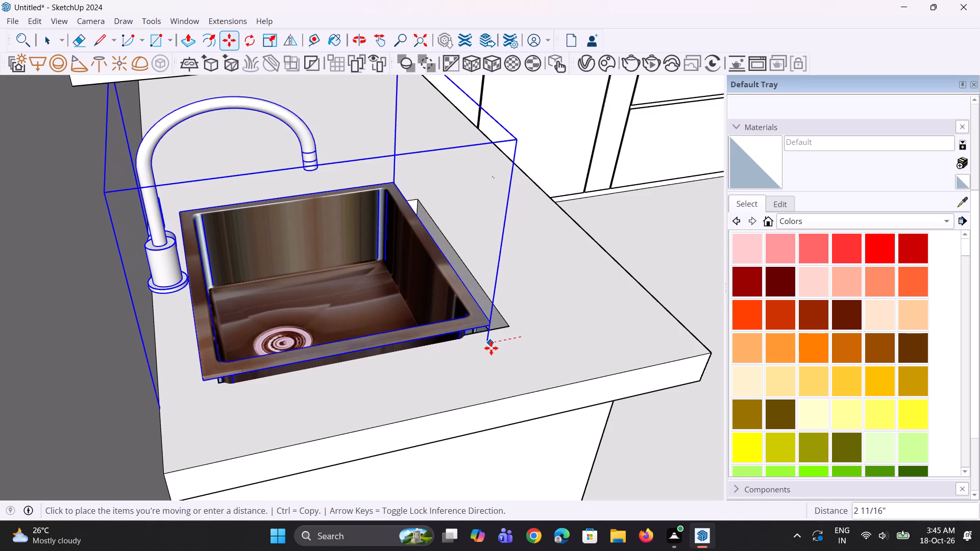
left_click(485, 346)
middle_click_drag(496, 339, 501, 337)
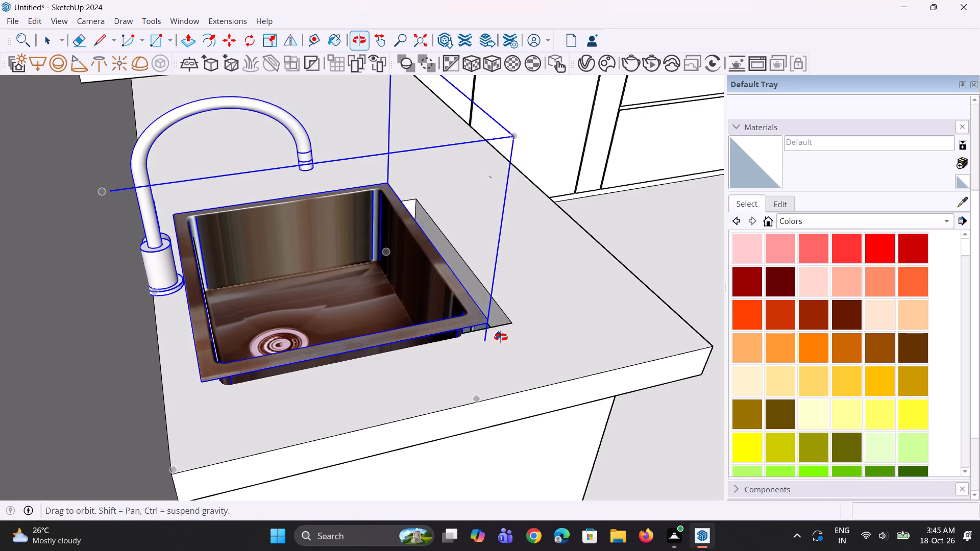
key("space")
middle_click_drag(501, 337, 488, 337)
key("space")
Explode the group that holds the brown sink and its faucet.
middle_click_drag(489, 298, 454, 317)
scroll(482, 306, "down", 6)
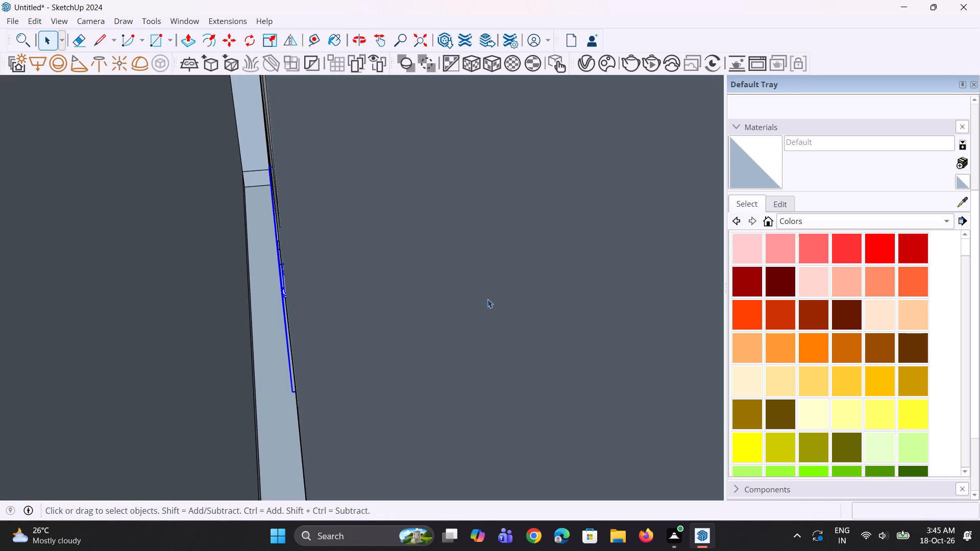
middle_click(486, 299)
scroll(486, 298, "up", 1)
left_click(422, 36)
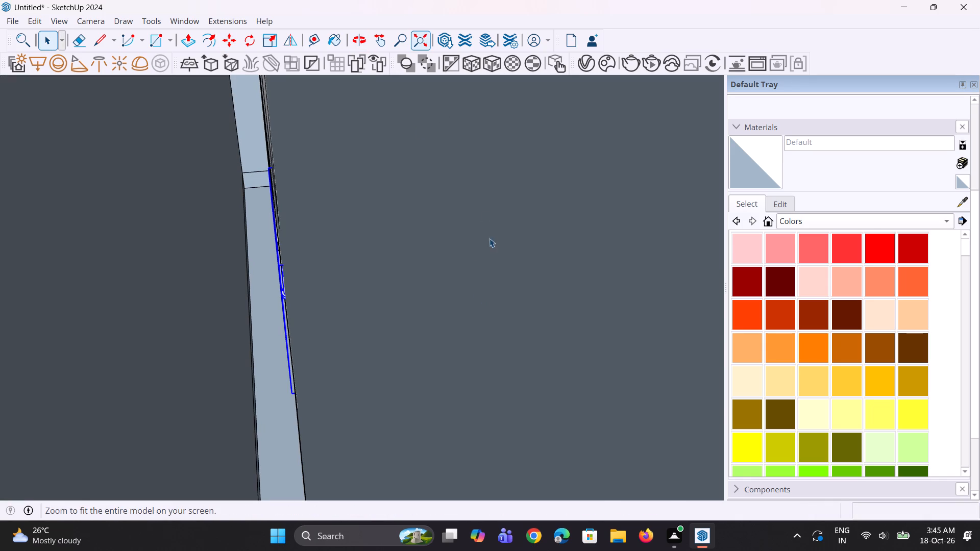
middle_click_drag(489, 238, 117, 236)
scroll(261, 260, "up", 3)
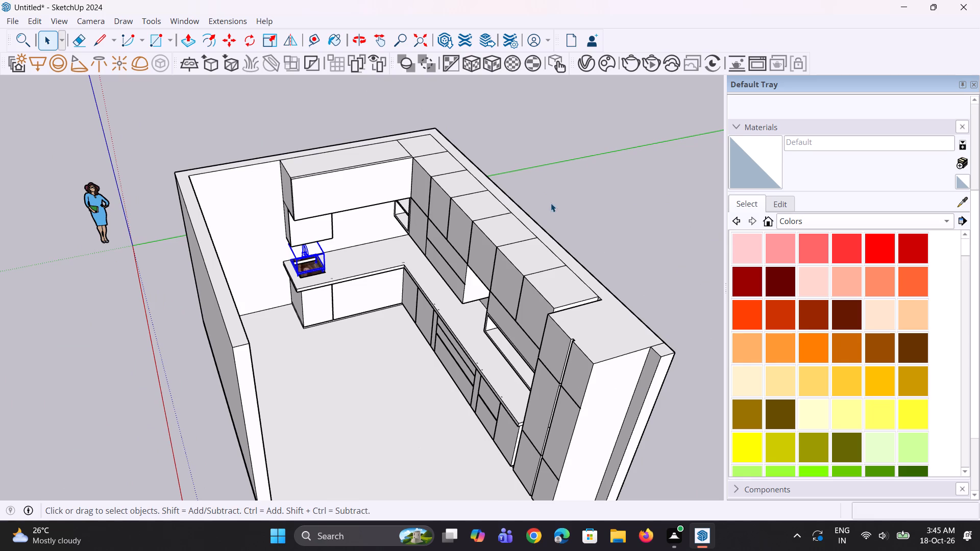
left_click(555, 203)
scroll(295, 255, "up", 7)
left_click(310, 272)
scroll(307, 258, "up", 3)
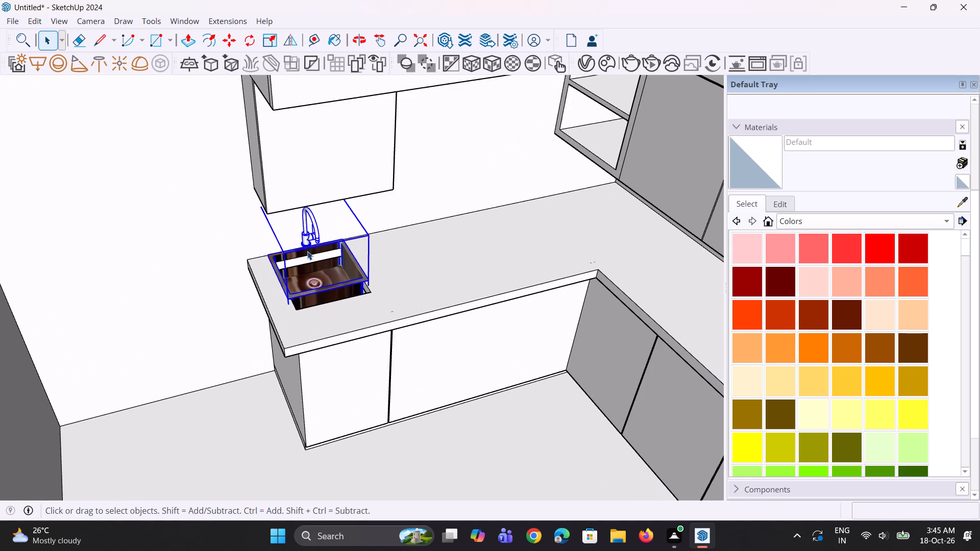
right_click(315, 230)
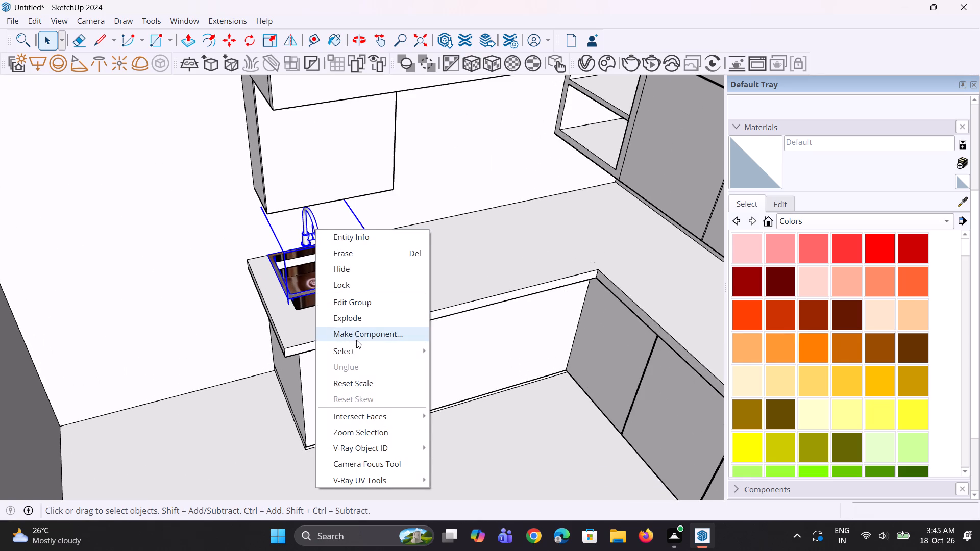
left_click(364, 321)
Scale the faucet down along the red axis to shorten its reach over the sink.
scroll(364, 321, "down", 5)
scroll(327, 280, "up", 3)
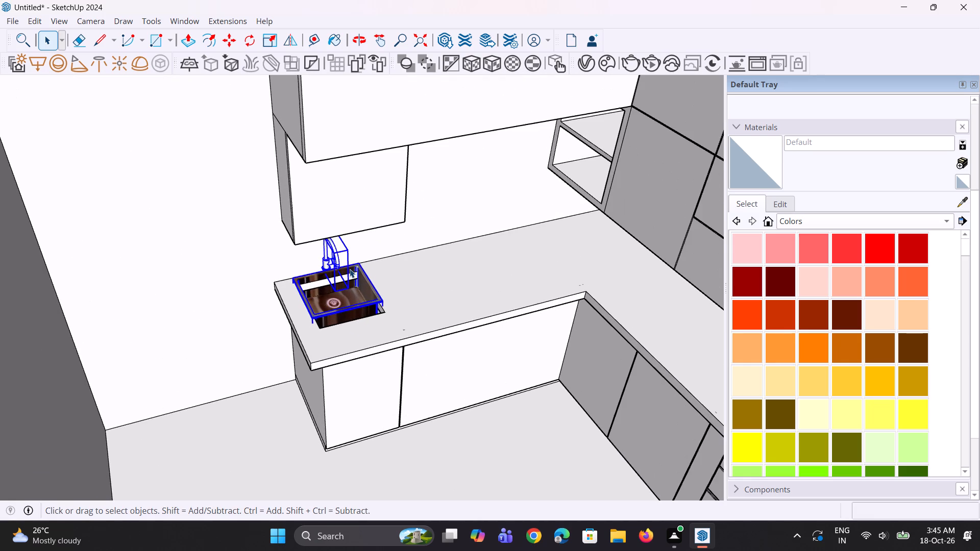
left_click(421, 276)
scroll(328, 258, "up", 2)
left_click(344, 262)
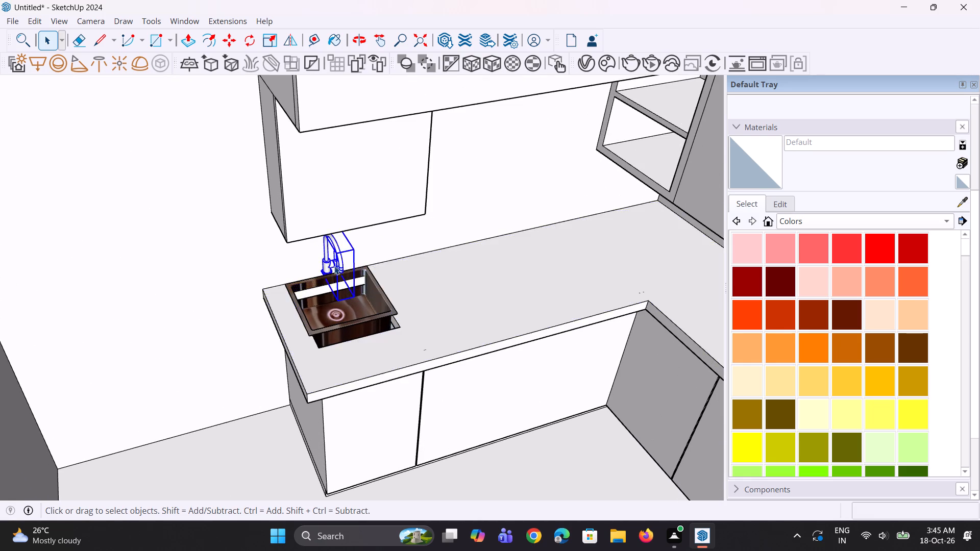
scroll(332, 266, "up", 6)
key("s")
scroll(334, 265, "up", 2)
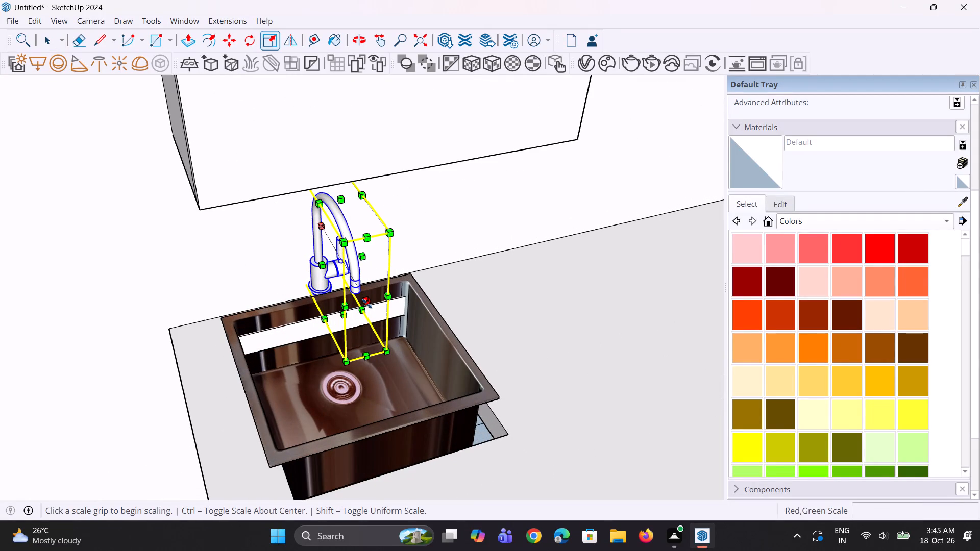
left_click(367, 304)
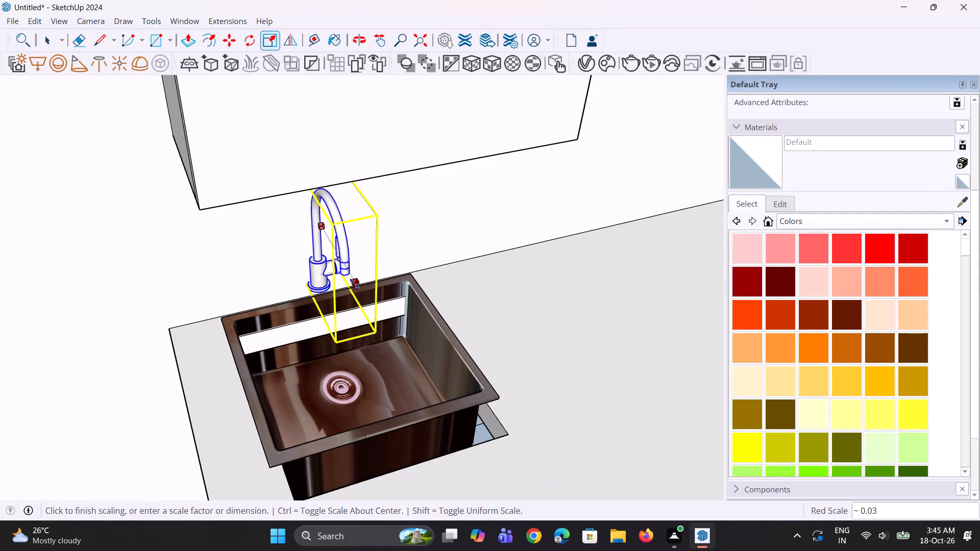
key("Escape")
middle_click_drag(362, 288, 408, 286)
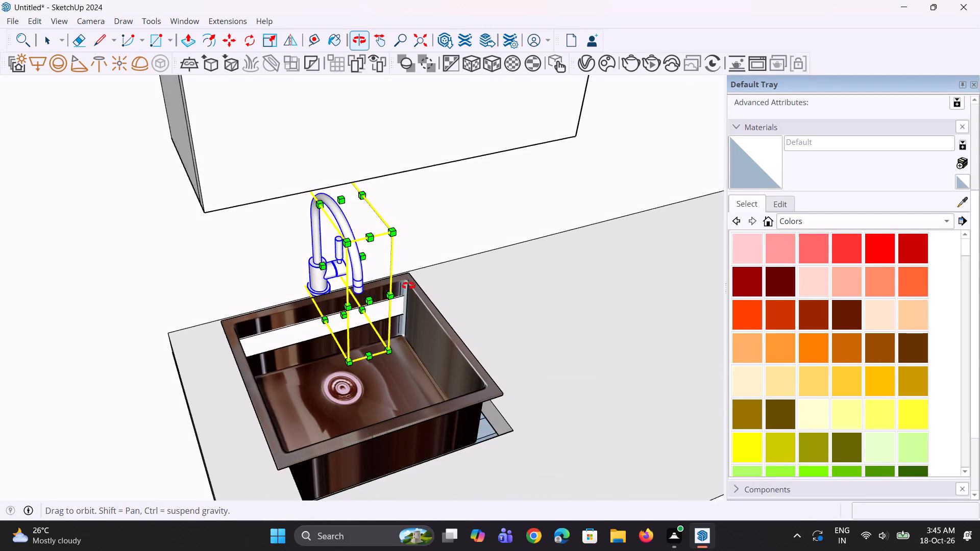
middle_click_drag(408, 286, 480, 291)
scroll(441, 306, "up", 2)
left_click(388, 295)
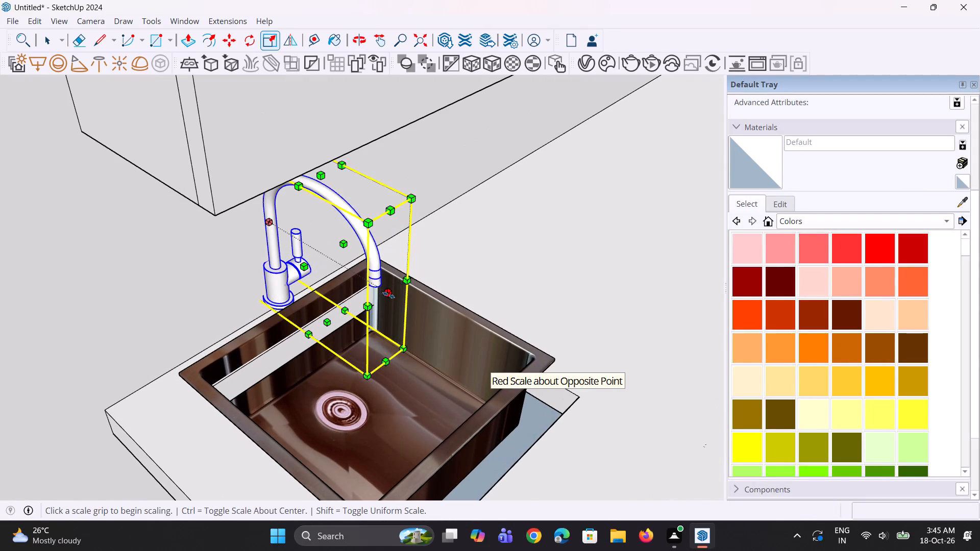
left_click(386, 291)
Move the faucet about 5/8" toward the front of the sink.
middle_click_drag(390, 307, 469, 305)
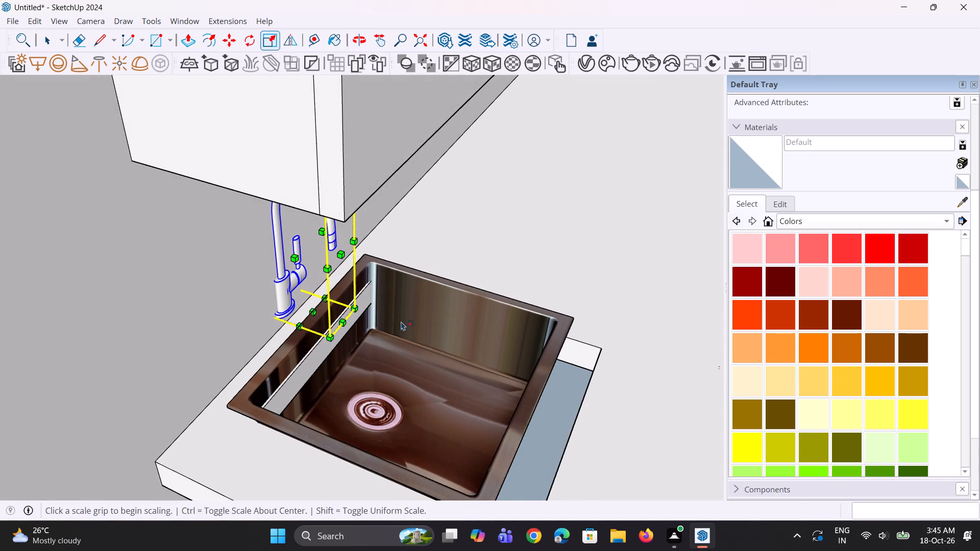
key("m")
scroll(346, 320, "up", 2)
left_click_drag(329, 345, 334, 347)
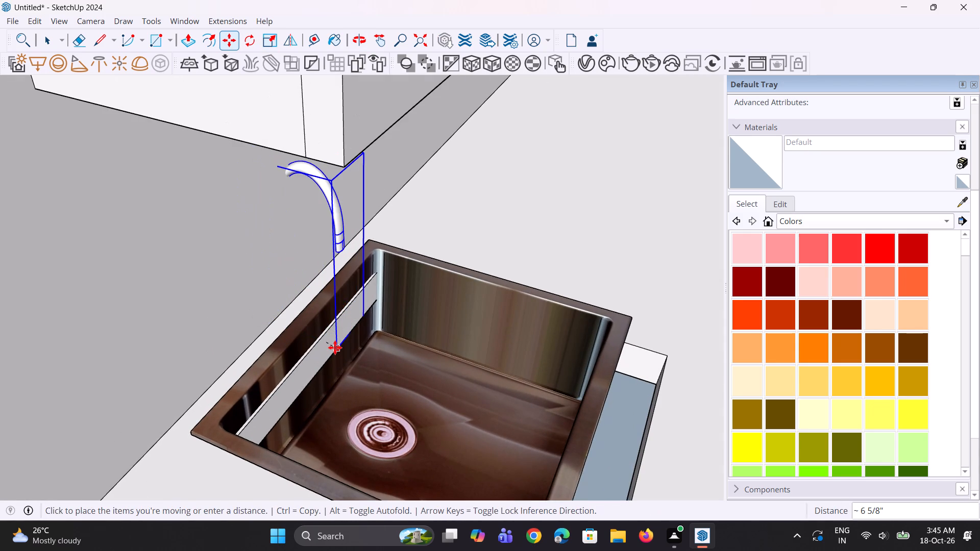
key("Escape")
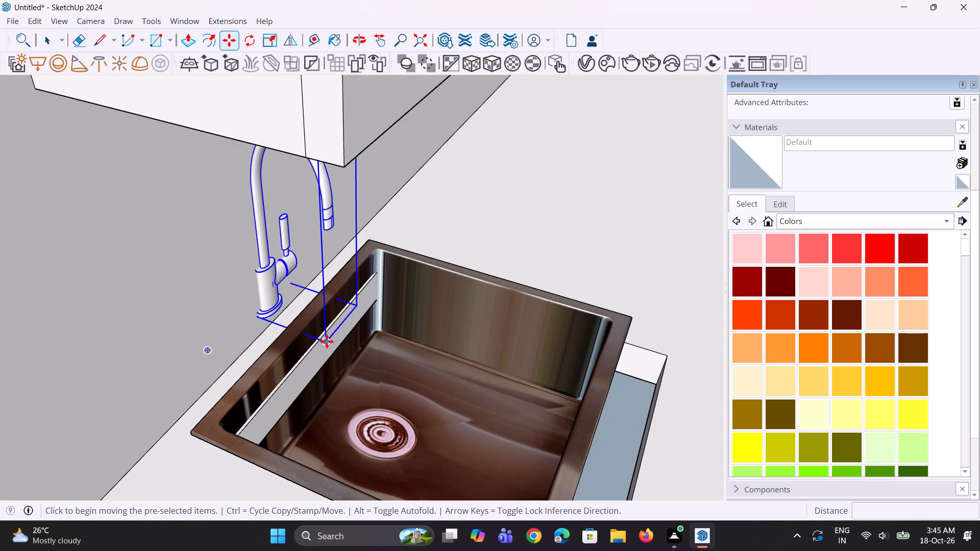
scroll(327, 340, "up", 1)
left_click(327, 340)
left_click(332, 341)
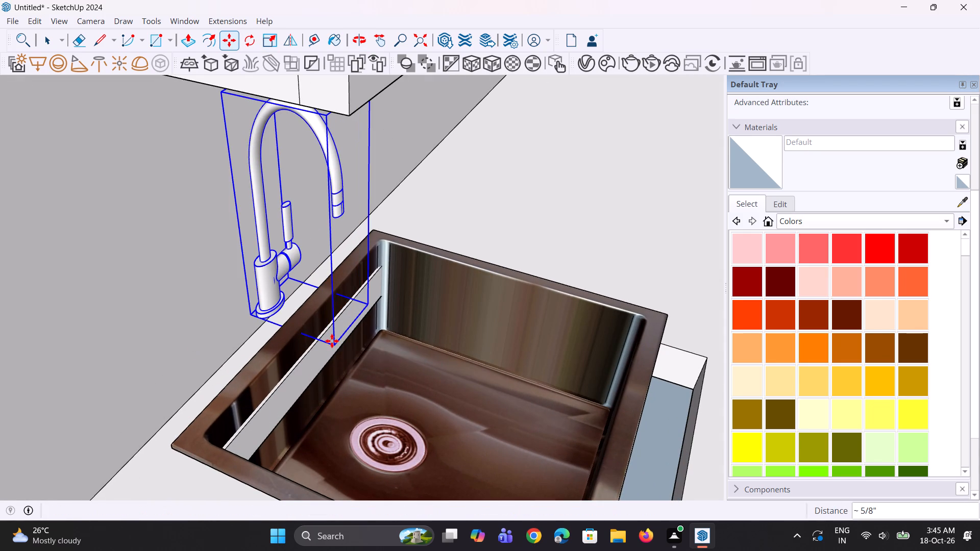
Lower the faucet 2 7/16" to seat its base on the countertop behind the sink.
middle_click_drag(338, 353, 435, 289)
scroll(369, 323, "up", 1)
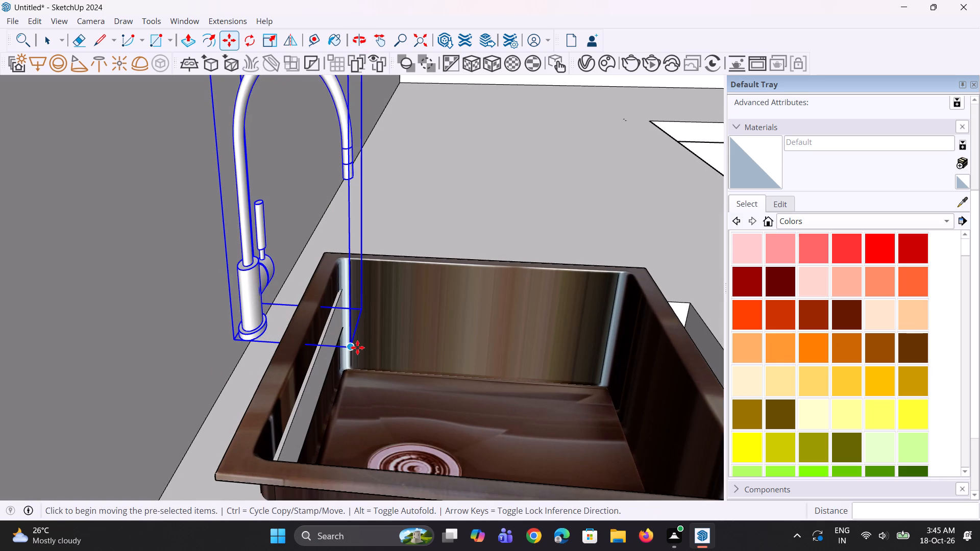
left_click(354, 349)
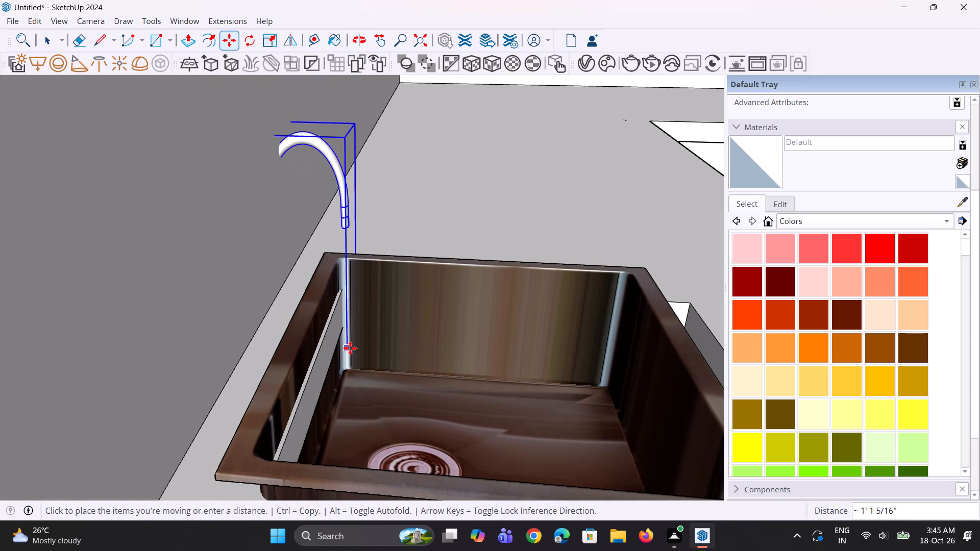
key("Escape")
scroll(266, 323, "up", 3)
middle_click_drag(238, 339, 317, 327)
middle_click_drag(297, 353, 250, 342)
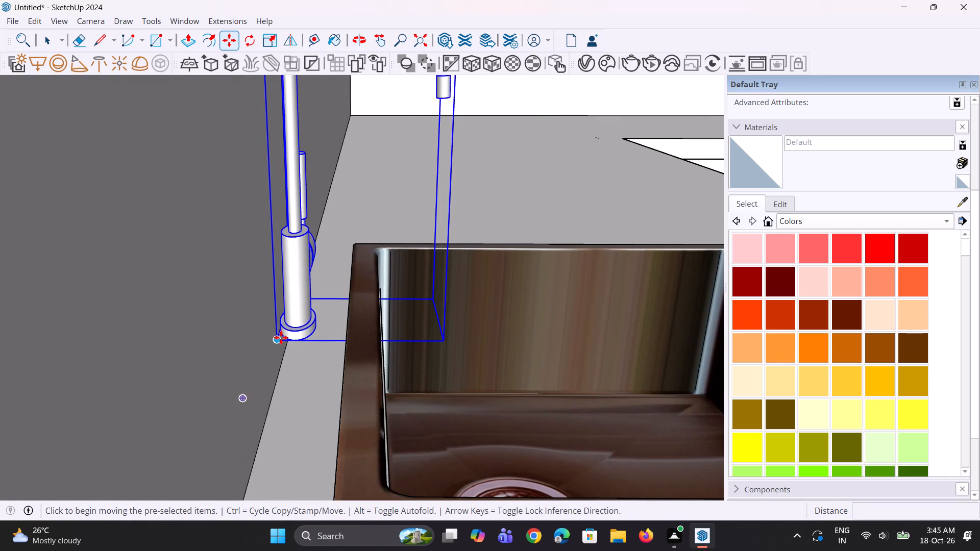
left_click(281, 337)
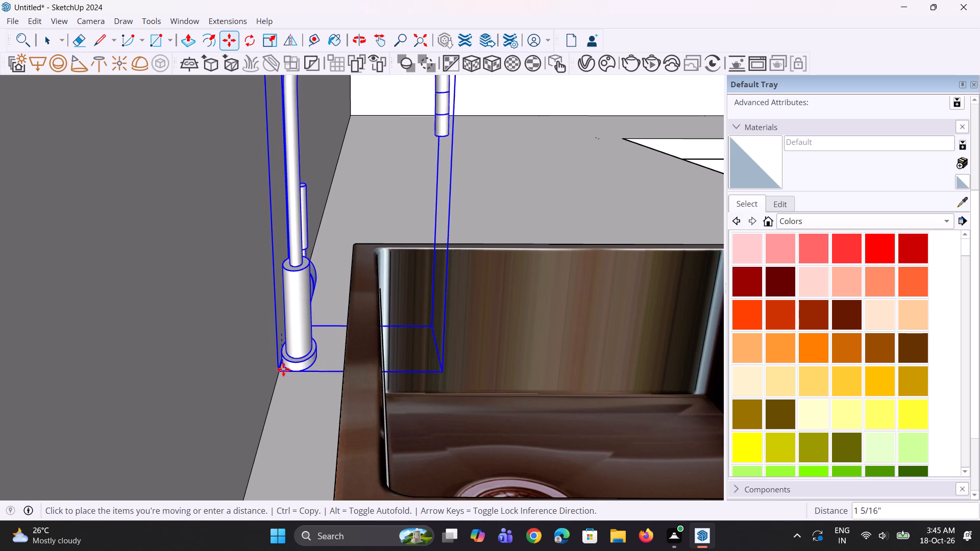
left_click(280, 389)
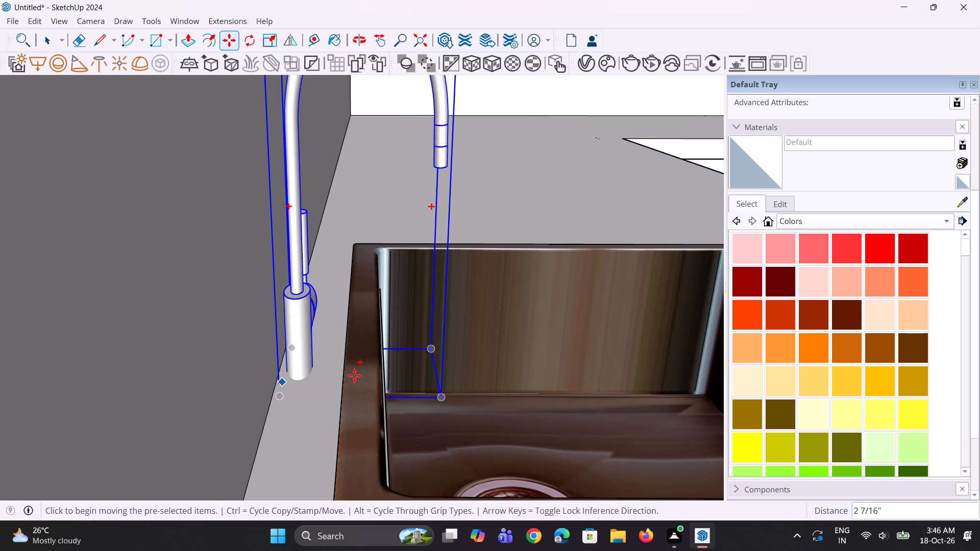
middle_click_drag(355, 375, 292, 394)
scroll(353, 355, "down", 5)
middle_click_drag(368, 356, 292, 362)
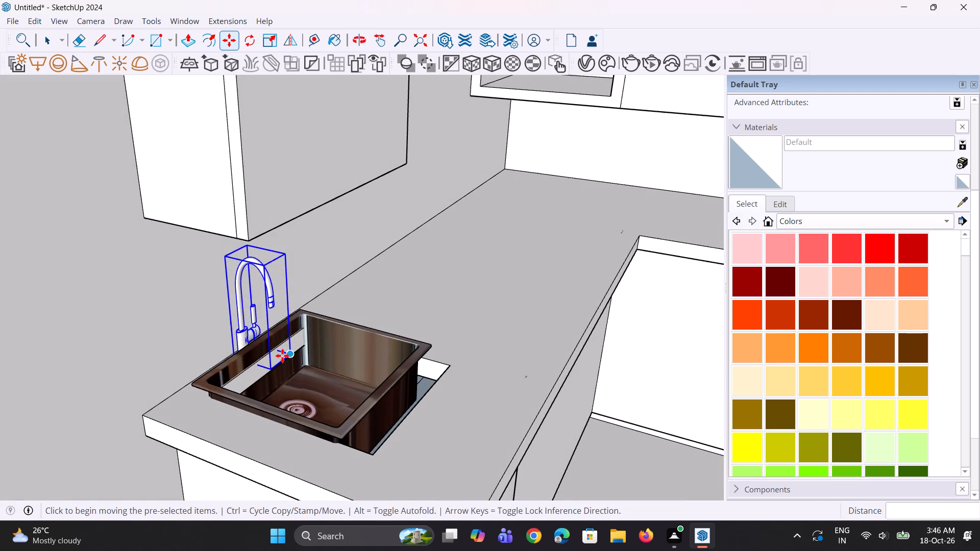
scroll(266, 330, "down", 4)
middle_click_drag(277, 333, 282, 334)
key("space")
key("space")
key("space")
key("space")
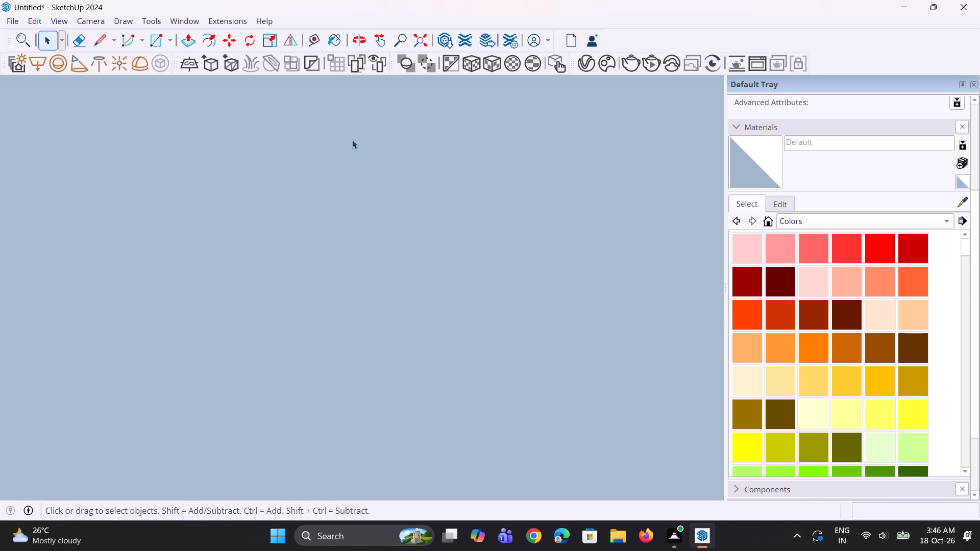
Move the brown sink 5 1/16" along the red axis toward the countertop's front edge, covering the cutout's front side.
left_click(423, 40)
middle_click_drag(356, 321, 145, 324)
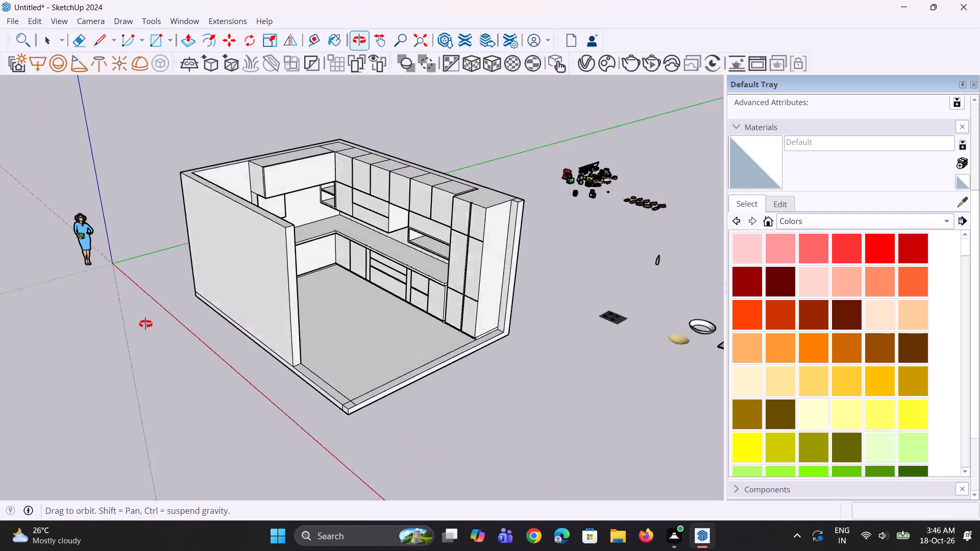
middle_click_drag(145, 324, 133, 316)
scroll(299, 221, "up", 6)
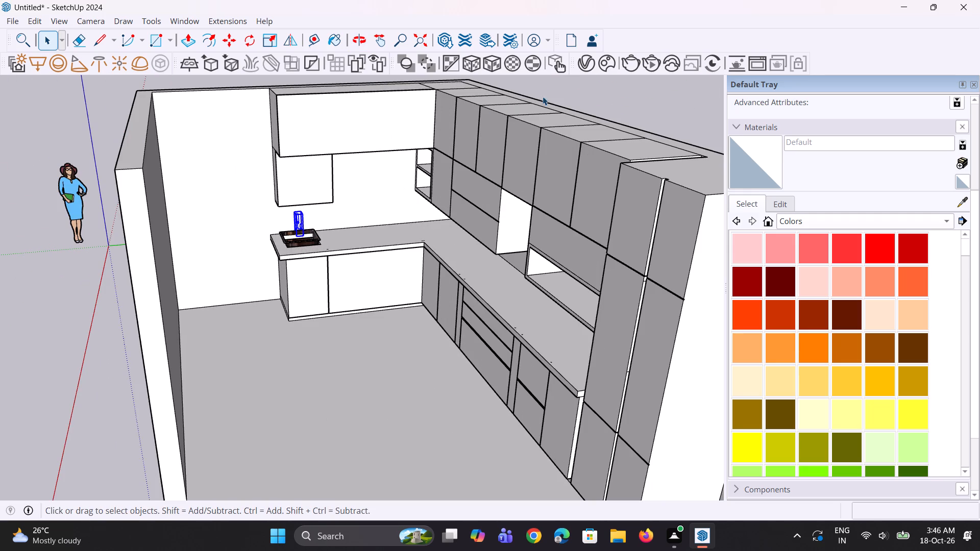
left_click(576, 97)
scroll(271, 253, "up", 11)
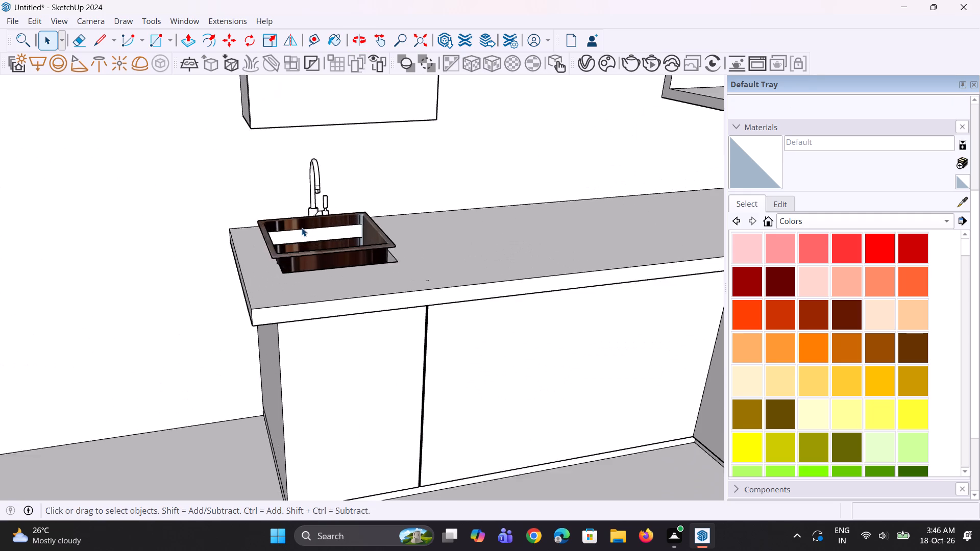
scroll(302, 228, "up", 3)
middle_click_drag(516, 303, 432, 355)
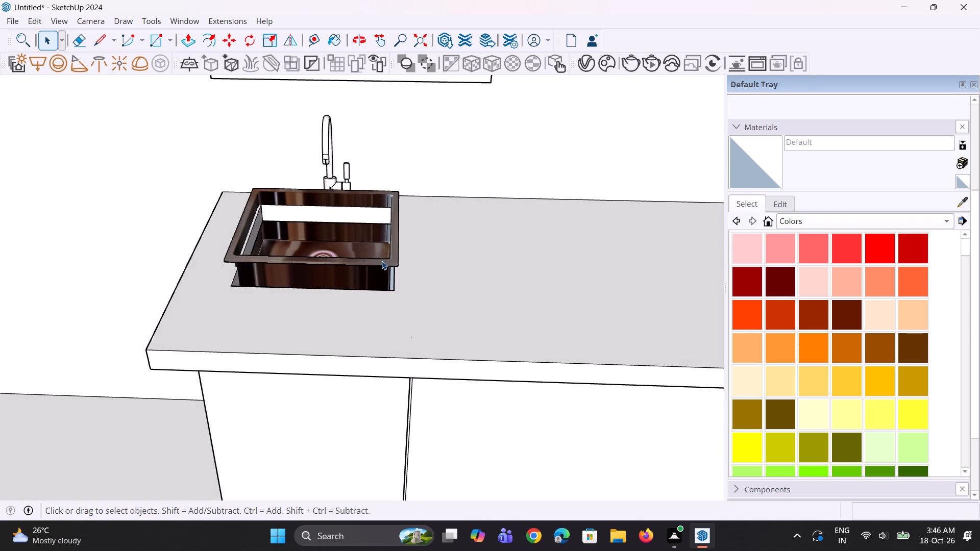
left_click(384, 267)
middle_click_drag(392, 269, 323, 307)
left_click_drag(323, 307, 344, 291)
key("m")
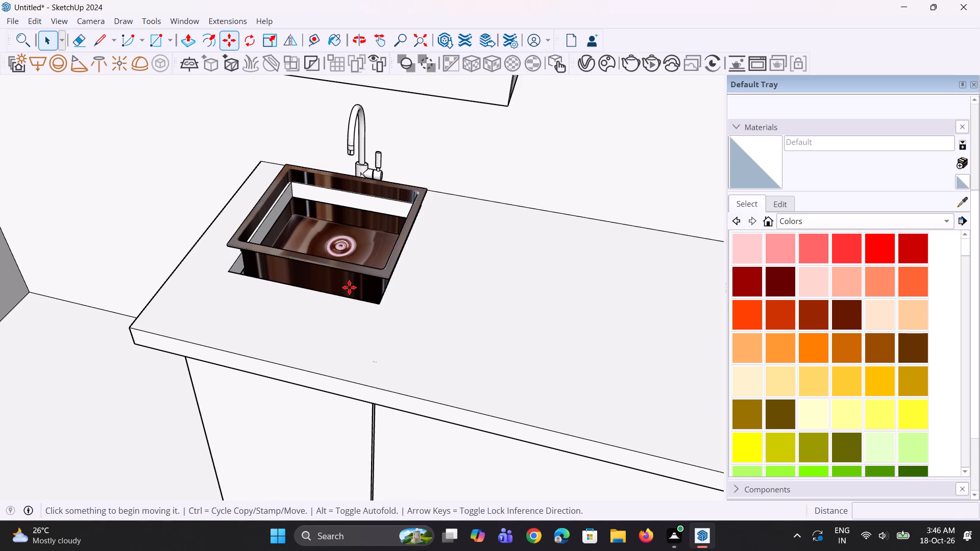
left_click(382, 278)
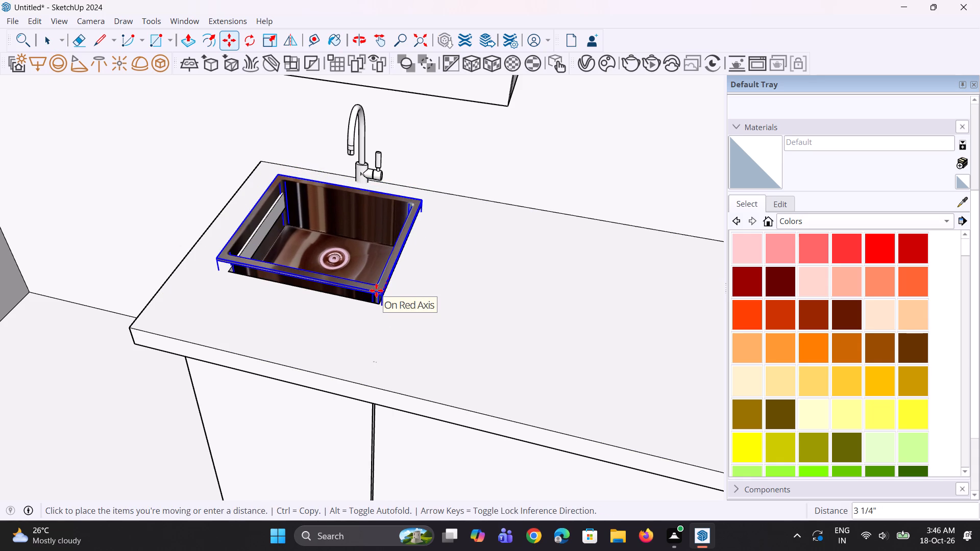
left_click(379, 303)
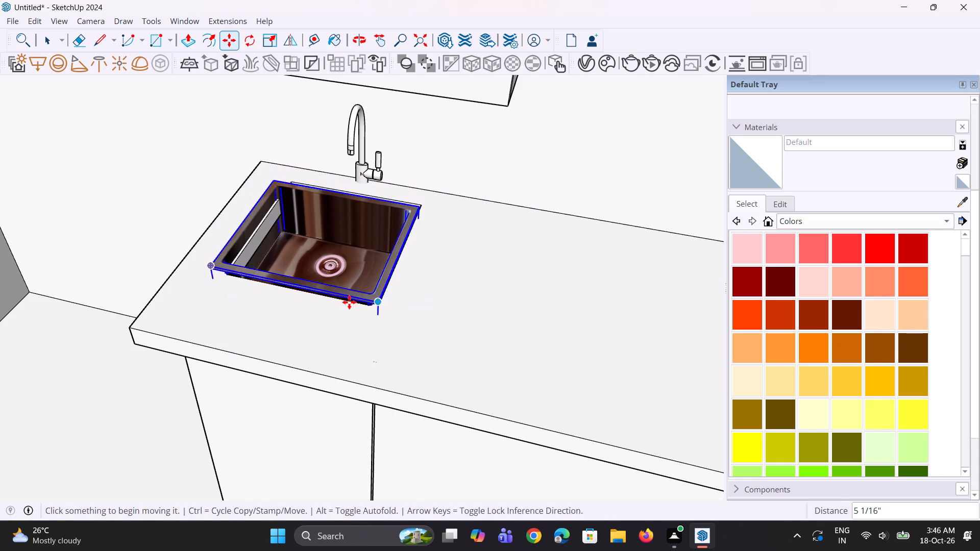
middle_click_drag(349, 302, 462, 321)
key("space")
key("space")
Push/pull the back face of the countertop cutout about 4 13/16" toward the sink to close the gap behind it.
middle_click_drag(312, 249, 545, 272)
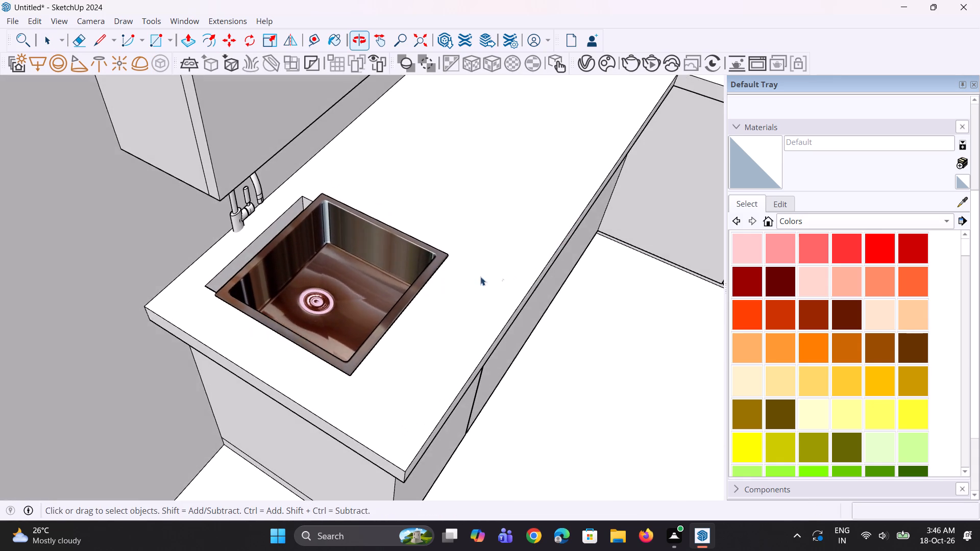
scroll(231, 266, "up", 5)
key("p")
left_click(225, 265)
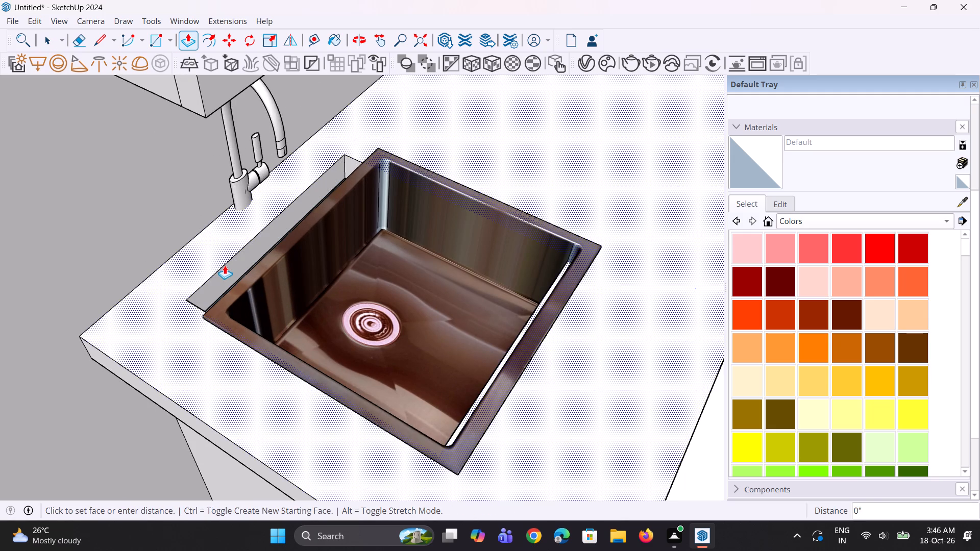
key("Escape")
left_click(230, 275)
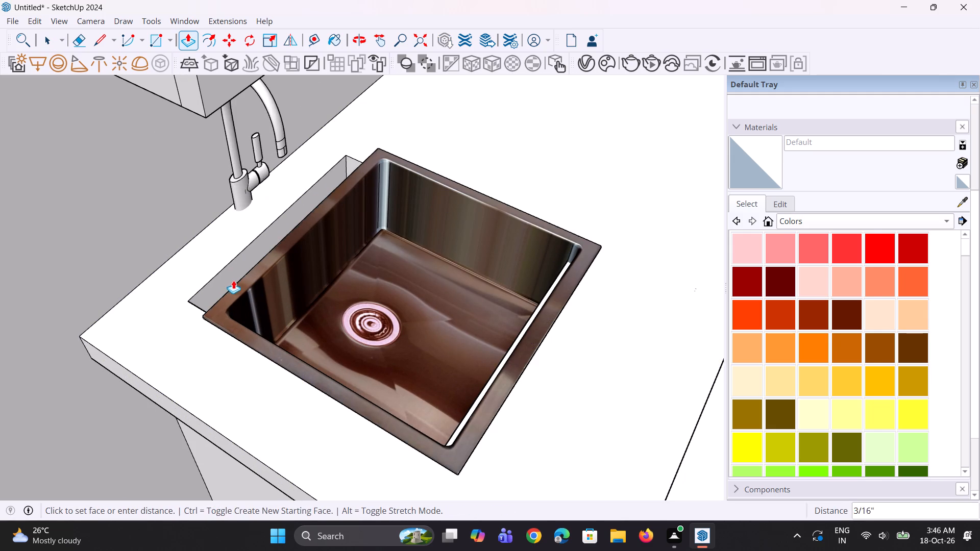
left_click(239, 299)
middle_click_drag(295, 325, 241, 310)
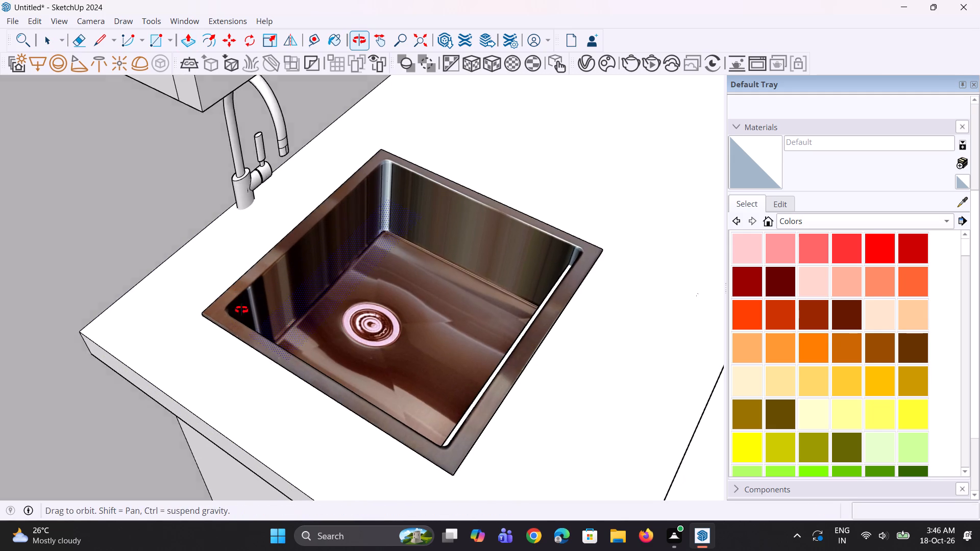
middle_click_drag(241, 310, 214, 304)
Move the faucet about 2 5/8" across the countertop toward the back rim of the sink.
scroll(225, 277, "down", 5)
scroll(267, 271, "up", 1)
middle_click_drag(267, 271, 184, 256)
scroll(253, 215, "up", 2)
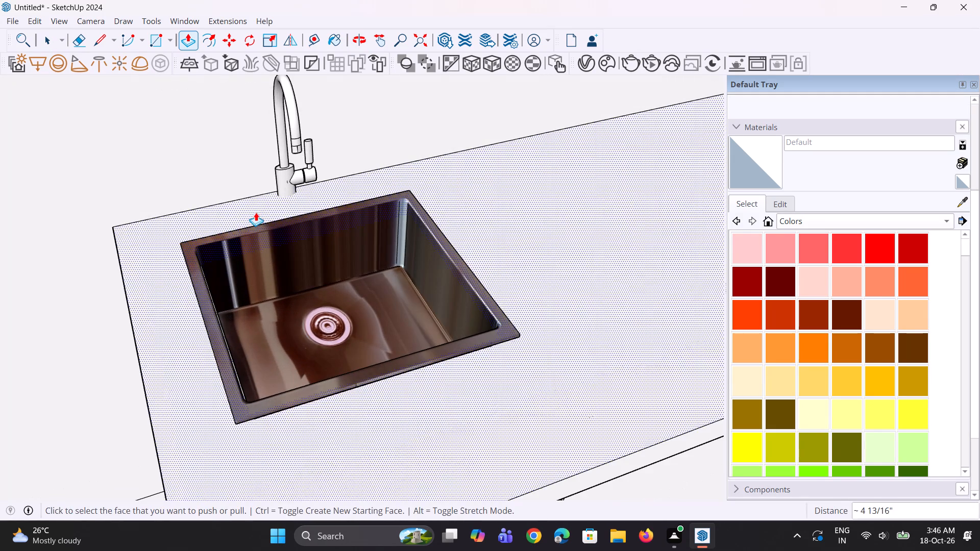
key("space")
left_click(288, 187)
key("m")
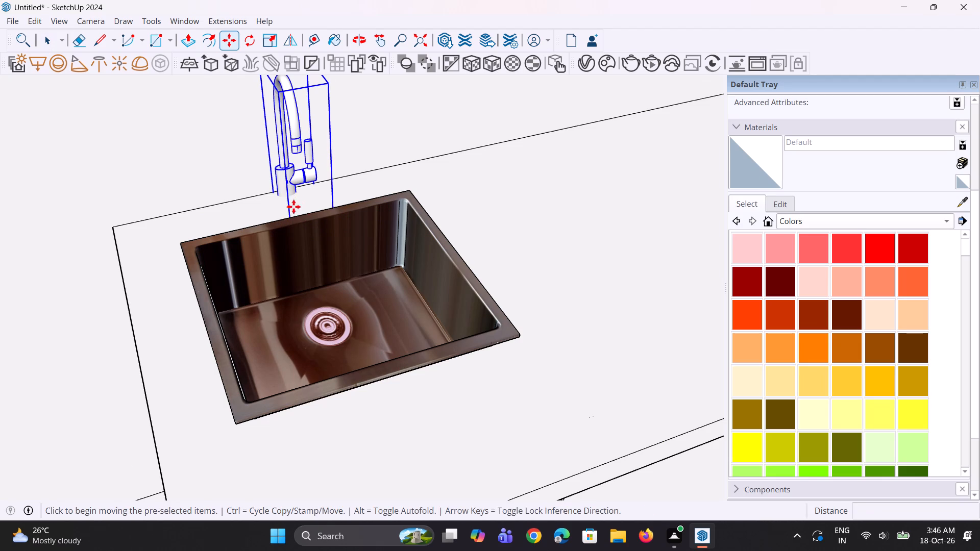
left_click(293, 230)
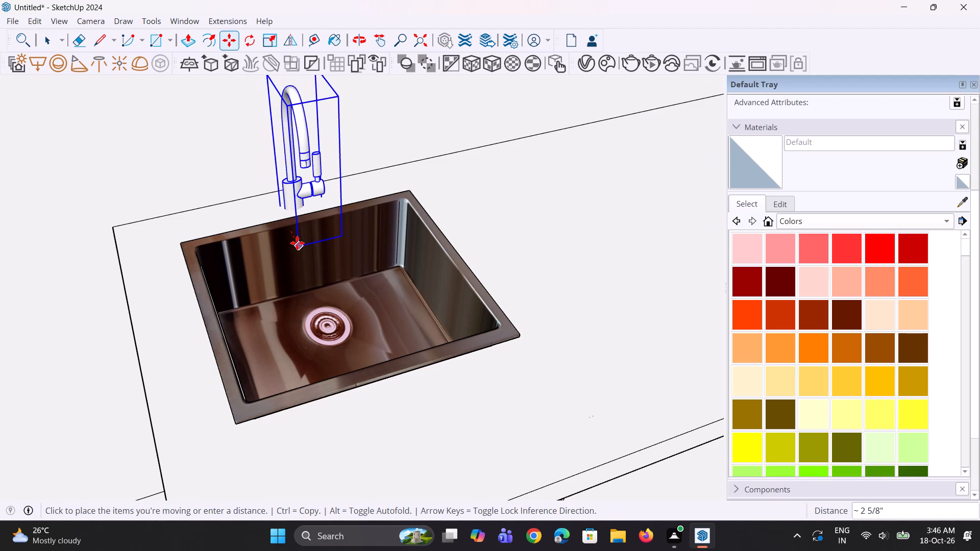
left_click(297, 243)
middle_click_drag(324, 272, 253, 264)
key("space")
Examine the whole kitchen with the fitted sink and faucet from several angles.
scroll(315, 254, "down", 10)
middle_click_drag(320, 283, 281, 298)
scroll(316, 285, "up", 1)
scroll(304, 283, "down", 6)
middle_click_drag(302, 281, 276, 290)
scroll(297, 280, "down", 11)
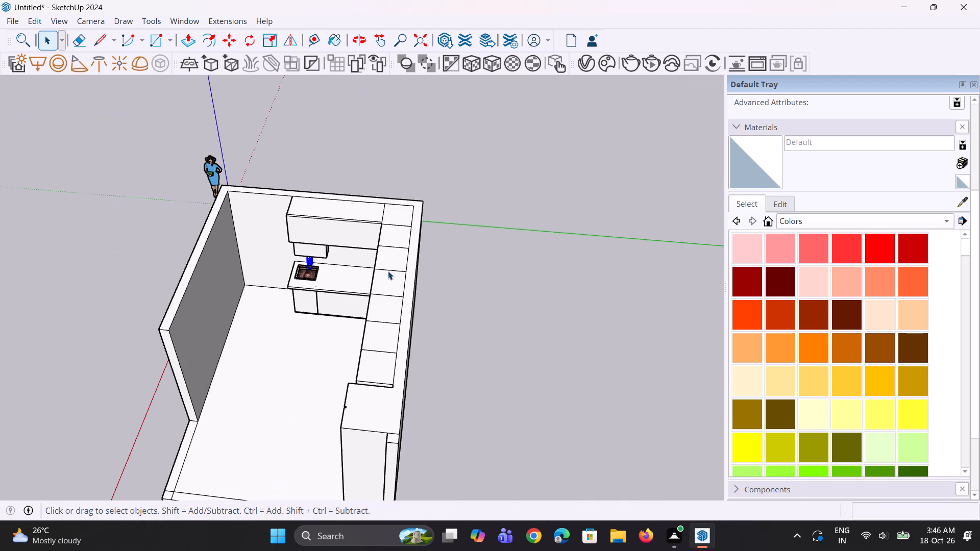
left_click(470, 290)
middle_click_drag(297, 294, 405, 199)
scroll(322, 282, "up", 1)
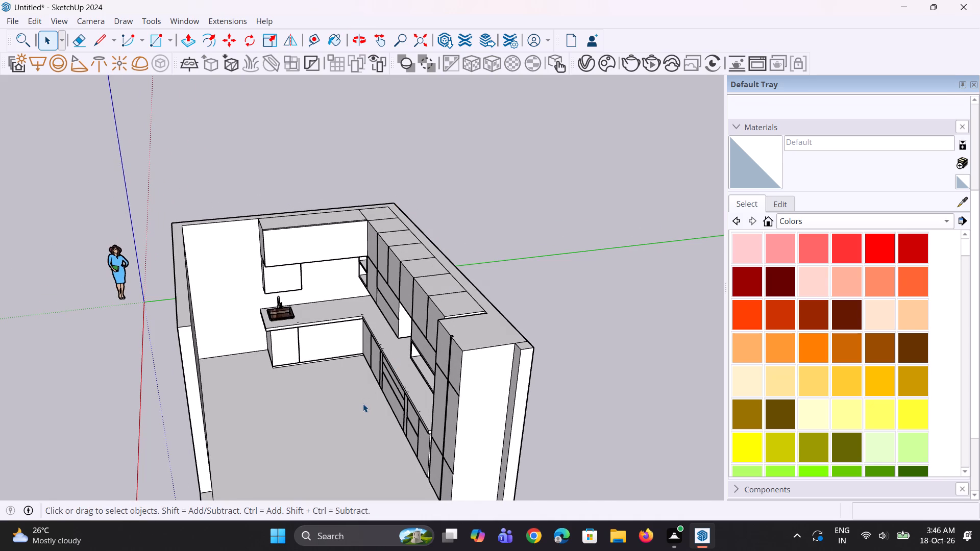
scroll(363, 405, "up", 4)
scroll(401, 366, "down", 4)
middle_click_drag(400, 319, 426, 319)
scroll(417, 319, "up", 1)
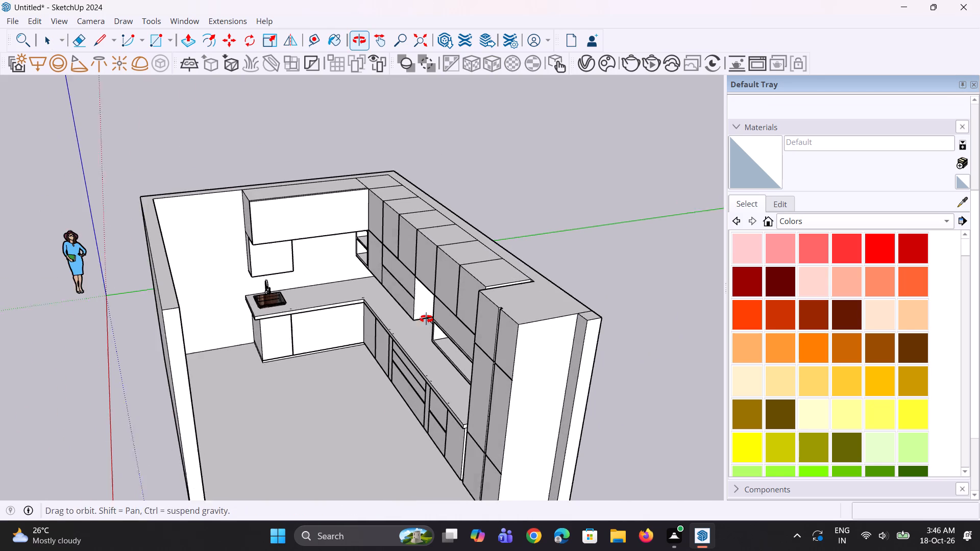
middle_click_drag(426, 319, 427, 319)
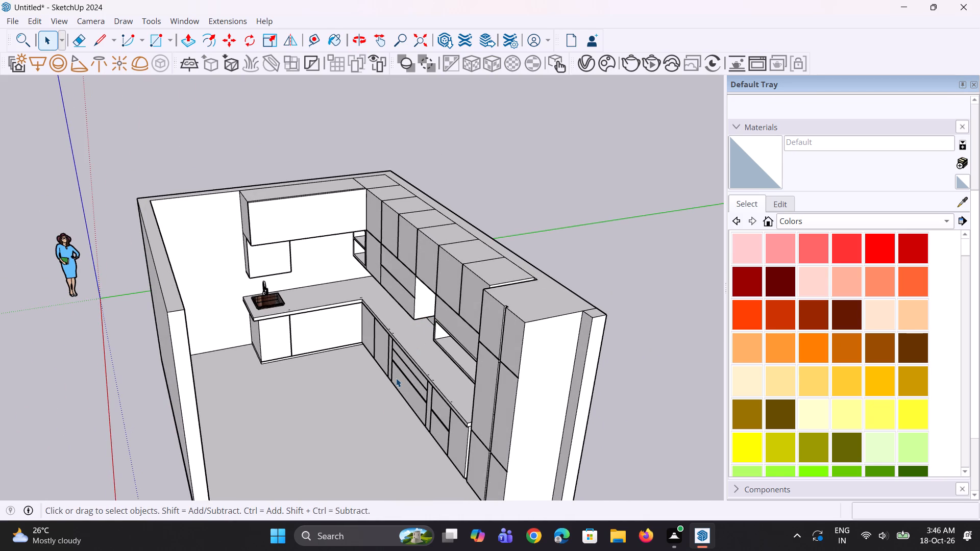
Move the range hood about 30' 3" from outside the room into the opening between the wall cabinets above the drawers.
scroll(390, 364, "down", 8)
middle_click_drag(459, 347, 532, 368)
scroll(639, 441, "up", 2)
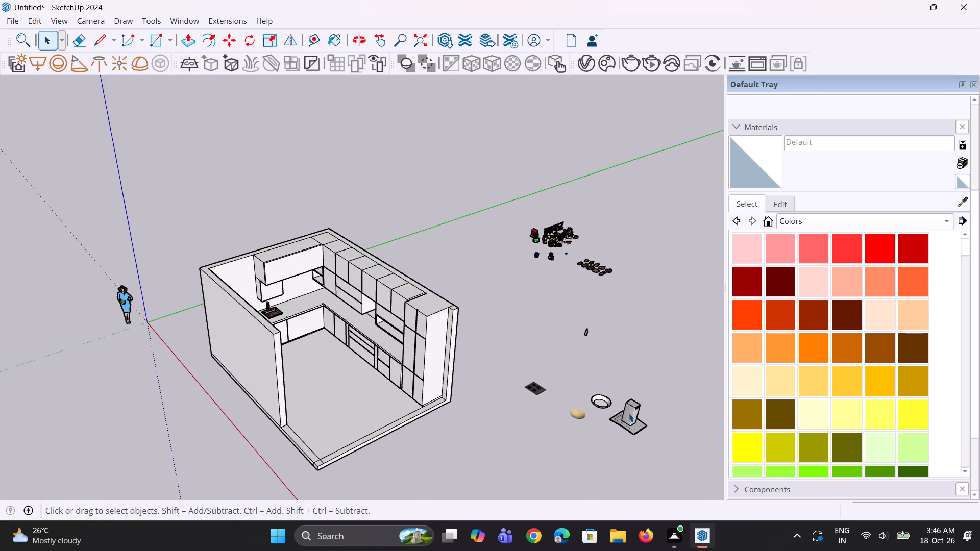
scroll(629, 413, "up", 2)
left_click(625, 418)
scroll(642, 448, "up", 3)
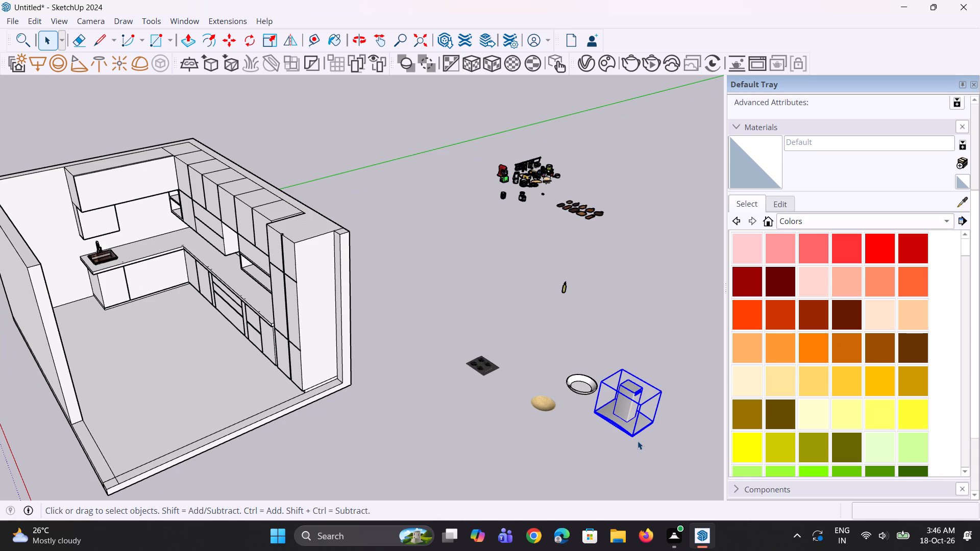
key("m")
left_click(635, 438)
scroll(674, 448, "down", 5)
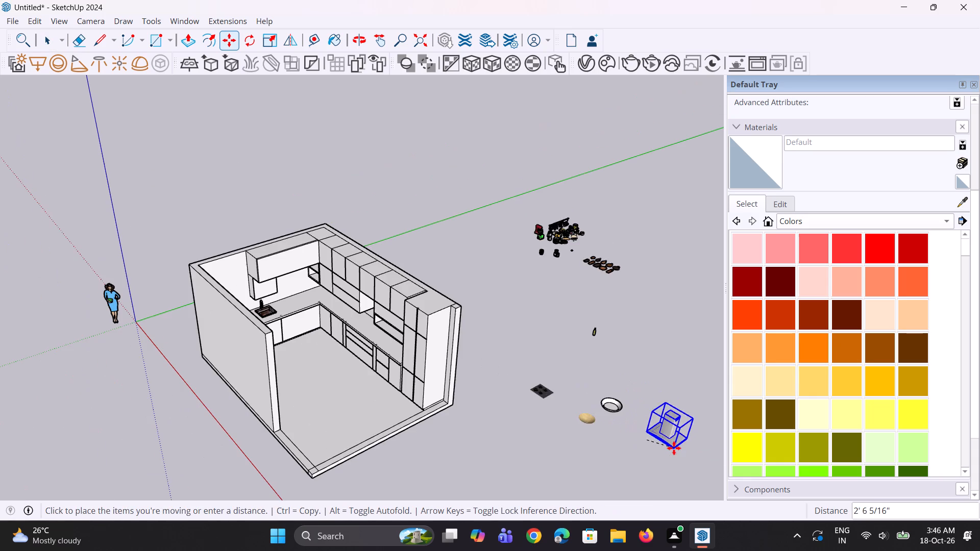
scroll(377, 382, "up", 8)
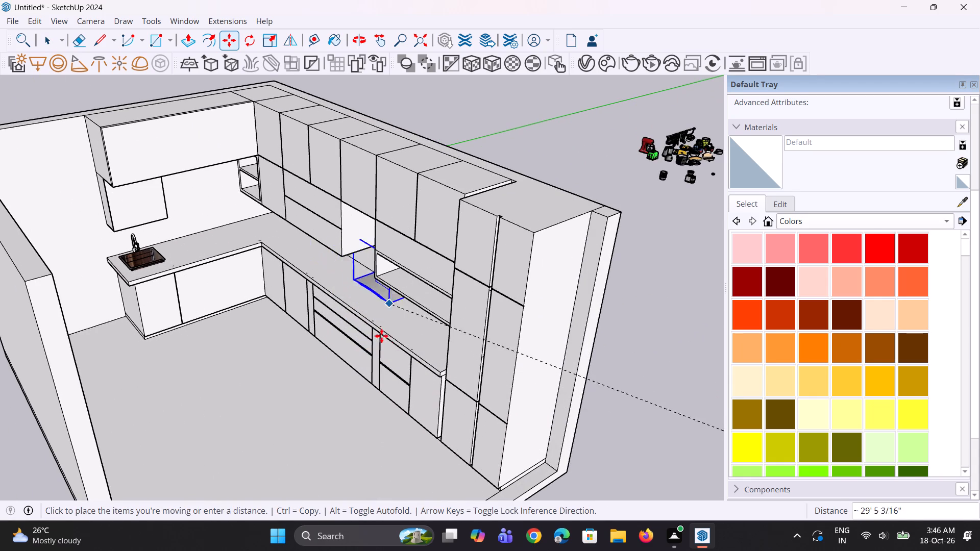
middle_click_drag(385, 341, 532, 323)
scroll(322, 234, "up", 2)
scroll(399, 259, "up", 2)
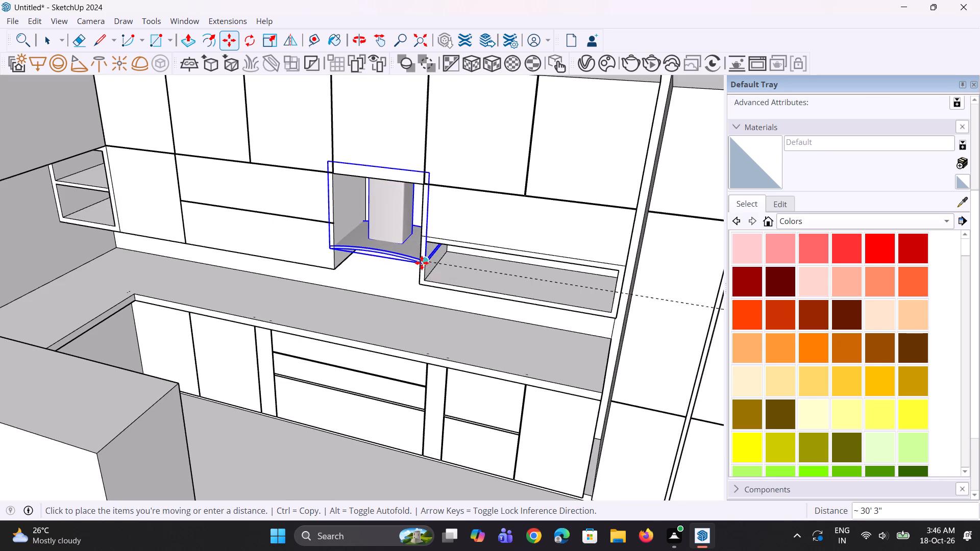
left_click(428, 257)
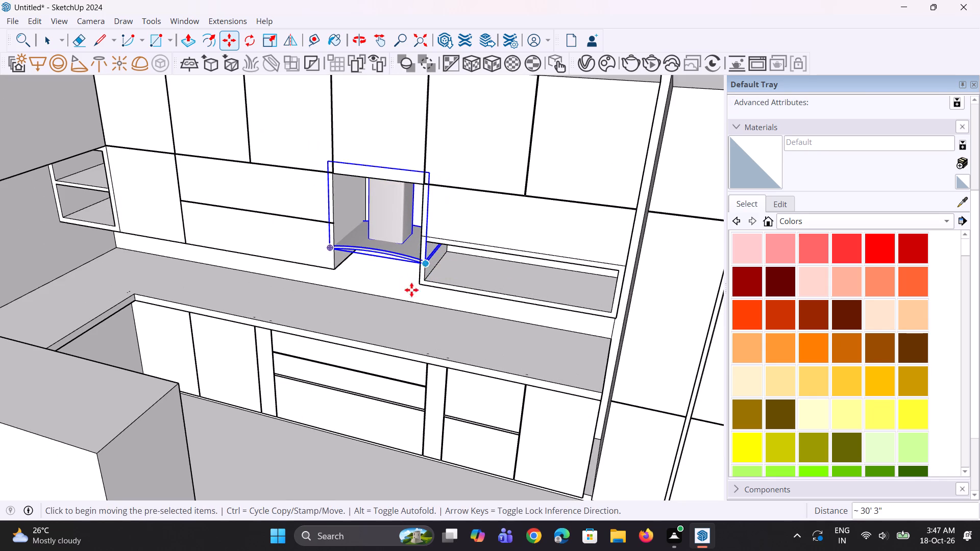
Examine the range hood's placement between the wall cabinets from several angles.
middle_click_drag(374, 307, 351, 312)
scroll(360, 308, "down", 10)
middle_click_drag(384, 298, 340, 283)
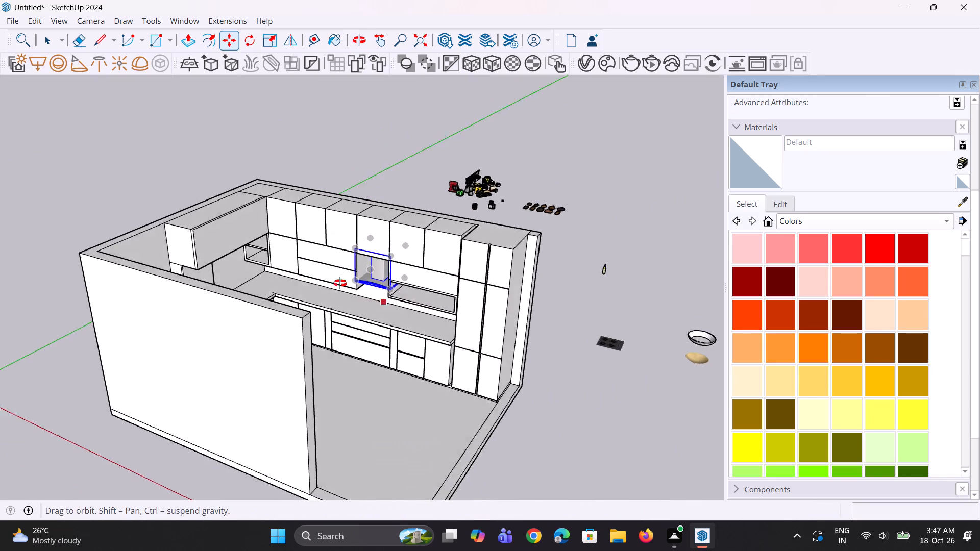
middle_click_drag(340, 283, 254, 280)
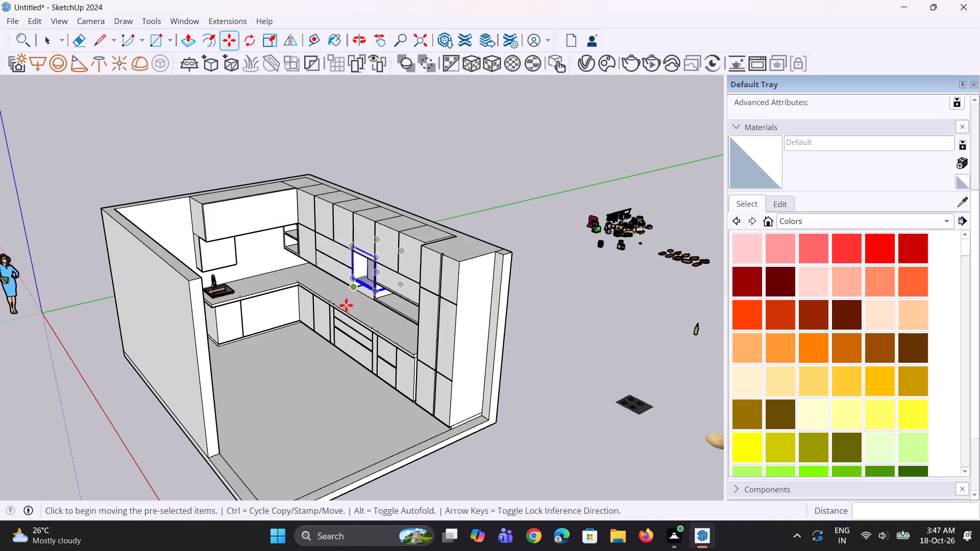
scroll(362, 310, "up", 5)
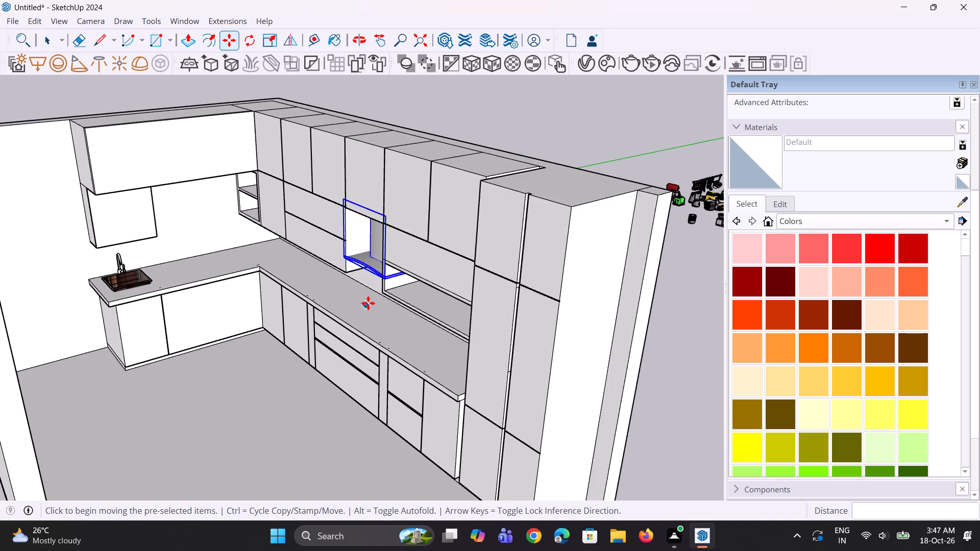
scroll(368, 303, "up", 2)
key("space")
key("space")
scroll(342, 302, "down", 7)
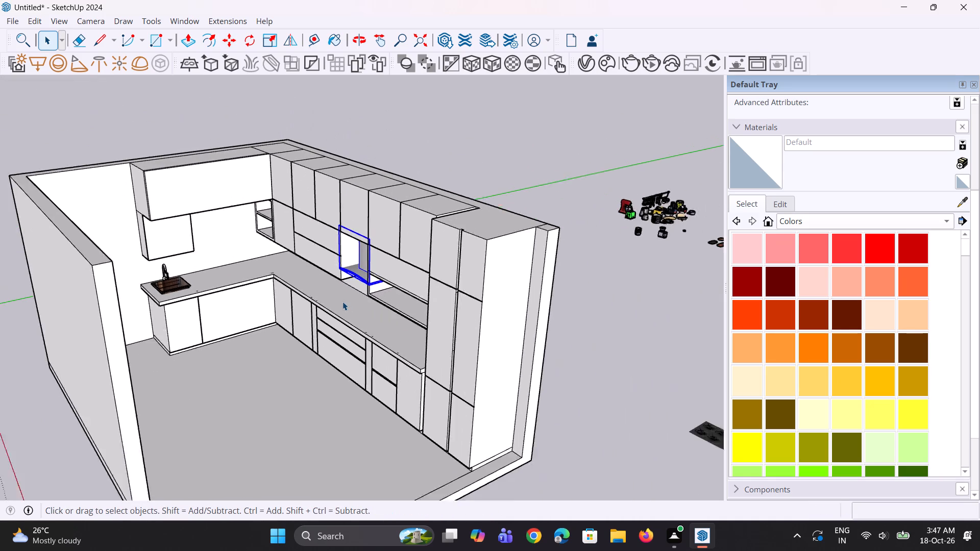
left_click(580, 337)
middle_click_drag(354, 342, 401, 328)
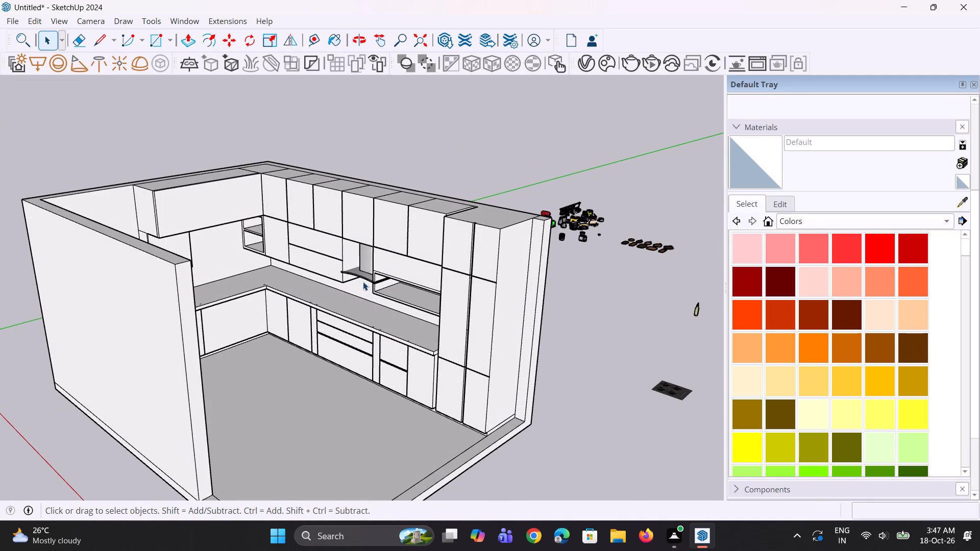
scroll(364, 277, "up", 8)
middle_click_drag(377, 284, 405, 288)
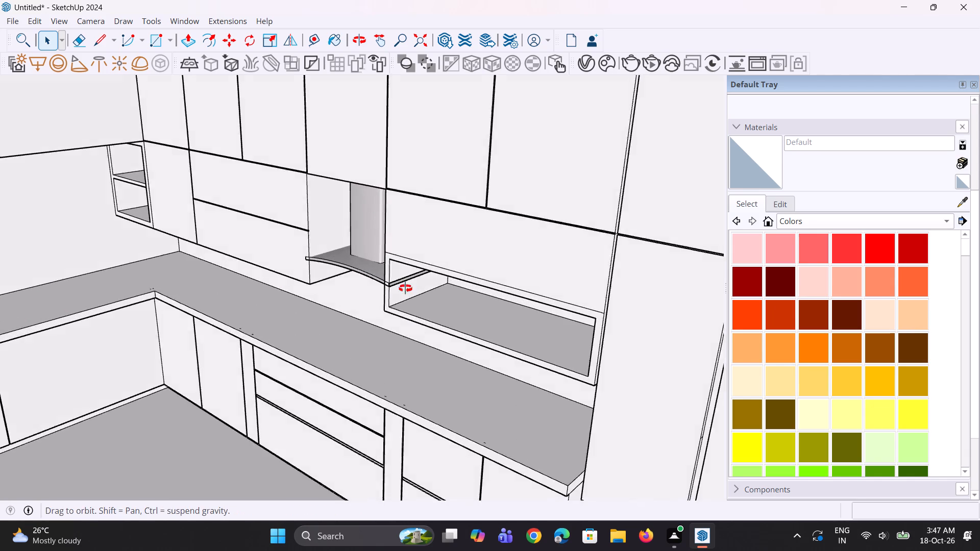
middle_click_drag(405, 288, 476, 220)
scroll(406, 246, "up", 2)
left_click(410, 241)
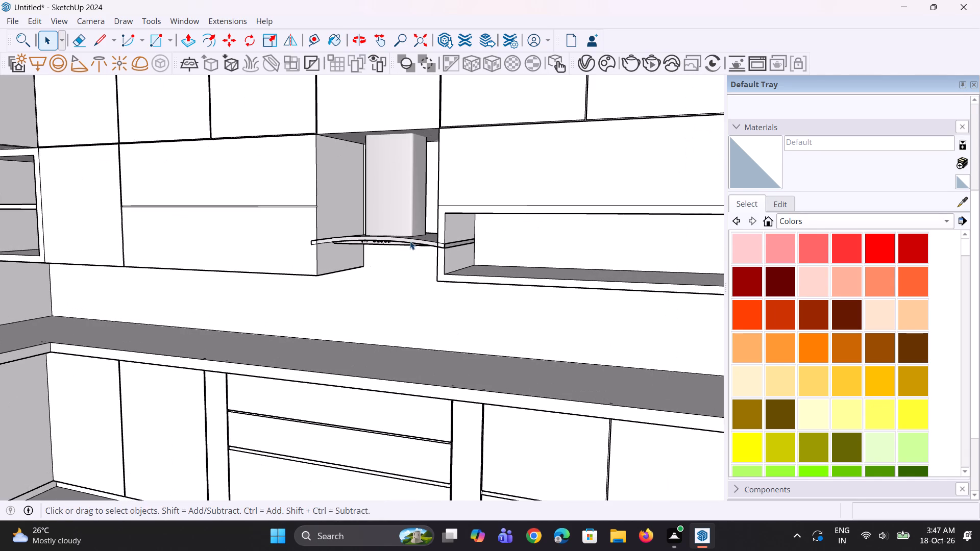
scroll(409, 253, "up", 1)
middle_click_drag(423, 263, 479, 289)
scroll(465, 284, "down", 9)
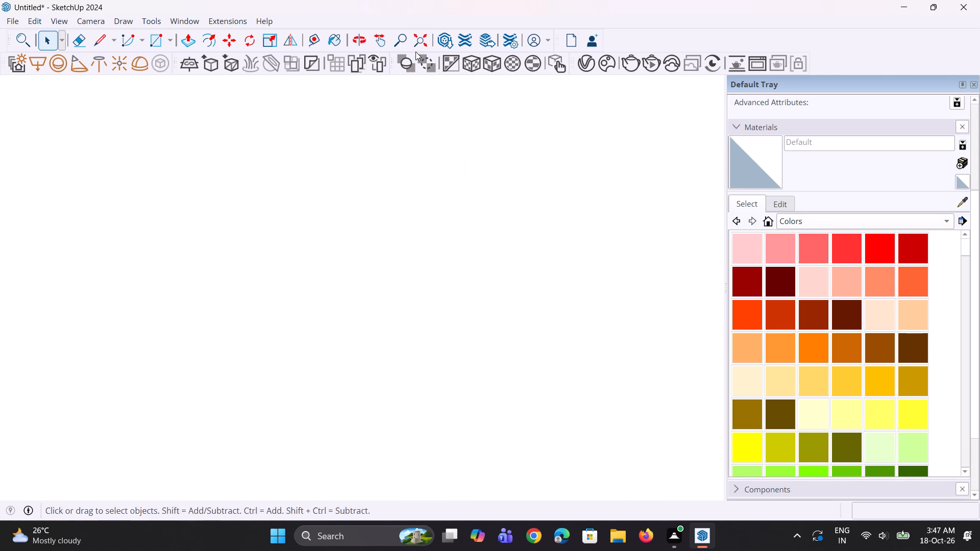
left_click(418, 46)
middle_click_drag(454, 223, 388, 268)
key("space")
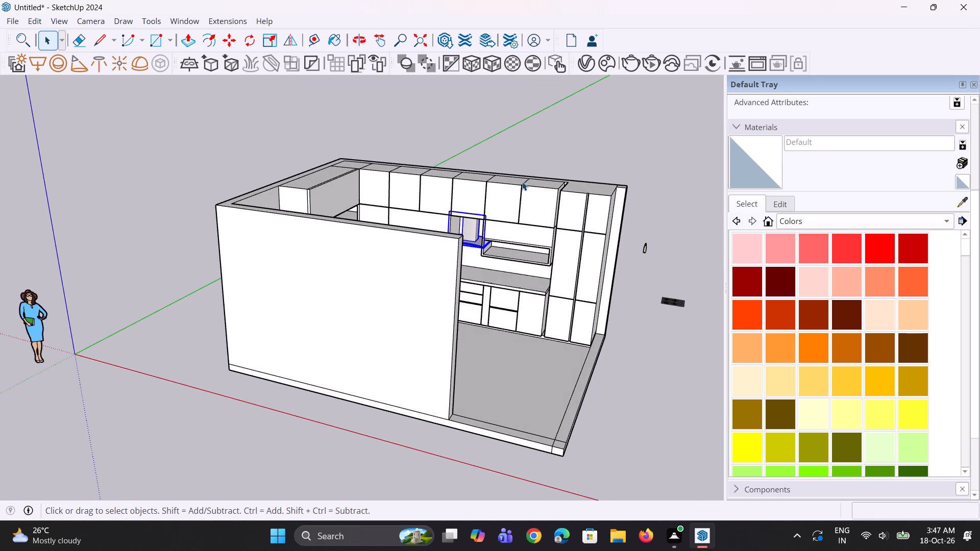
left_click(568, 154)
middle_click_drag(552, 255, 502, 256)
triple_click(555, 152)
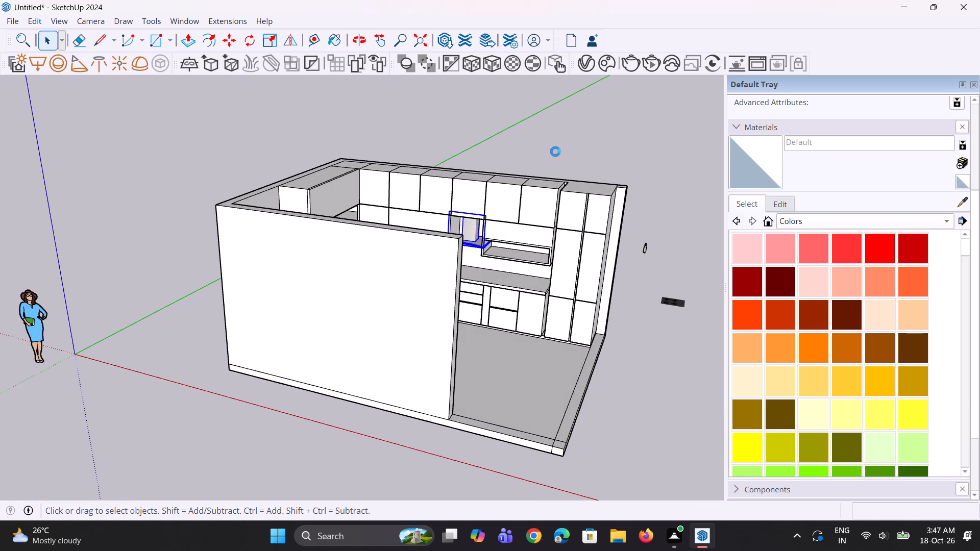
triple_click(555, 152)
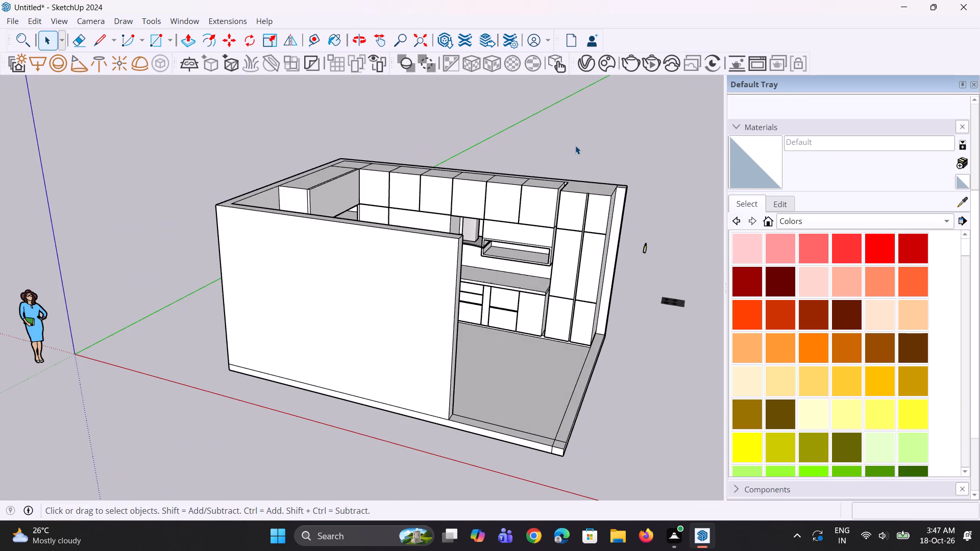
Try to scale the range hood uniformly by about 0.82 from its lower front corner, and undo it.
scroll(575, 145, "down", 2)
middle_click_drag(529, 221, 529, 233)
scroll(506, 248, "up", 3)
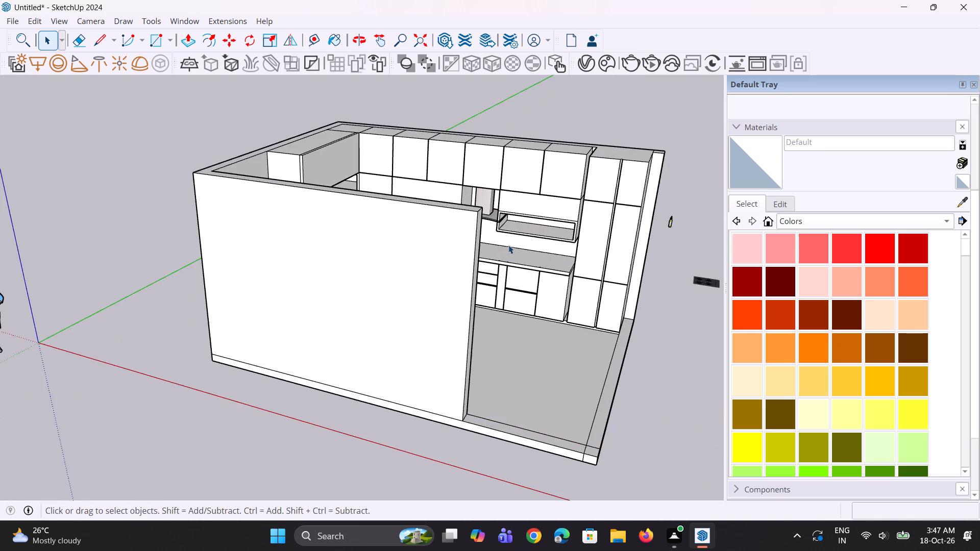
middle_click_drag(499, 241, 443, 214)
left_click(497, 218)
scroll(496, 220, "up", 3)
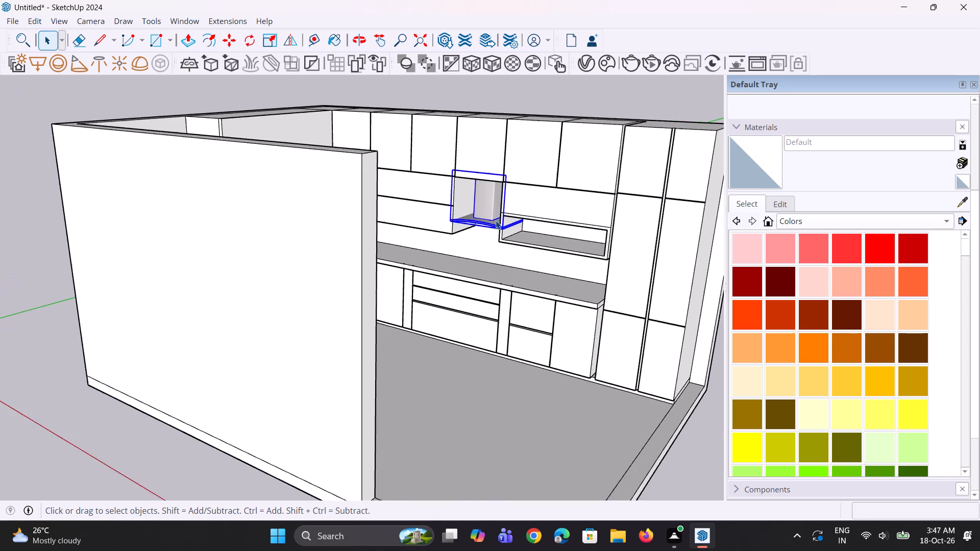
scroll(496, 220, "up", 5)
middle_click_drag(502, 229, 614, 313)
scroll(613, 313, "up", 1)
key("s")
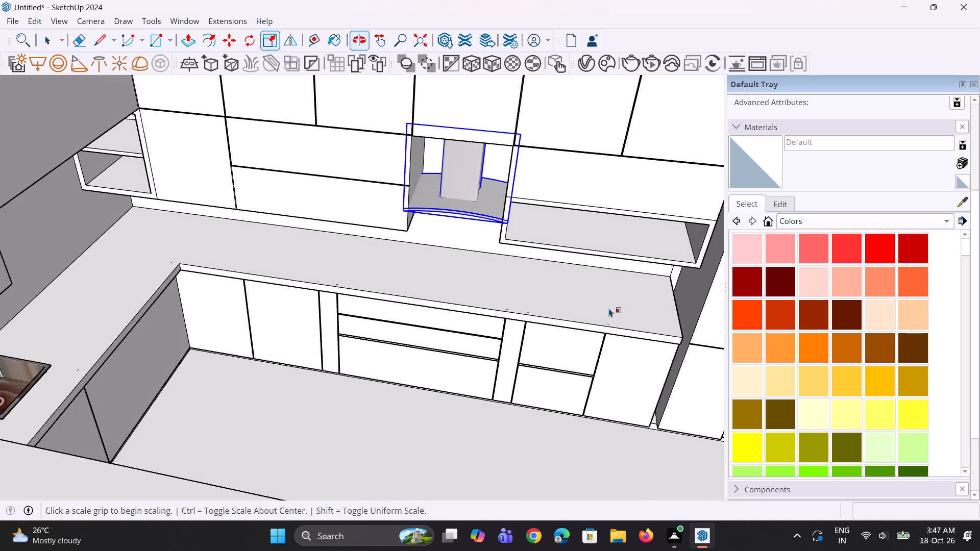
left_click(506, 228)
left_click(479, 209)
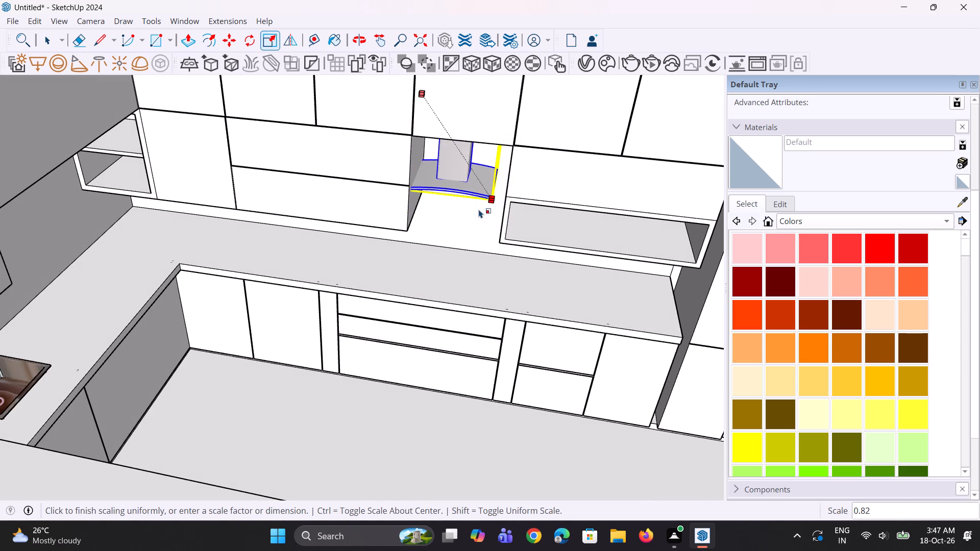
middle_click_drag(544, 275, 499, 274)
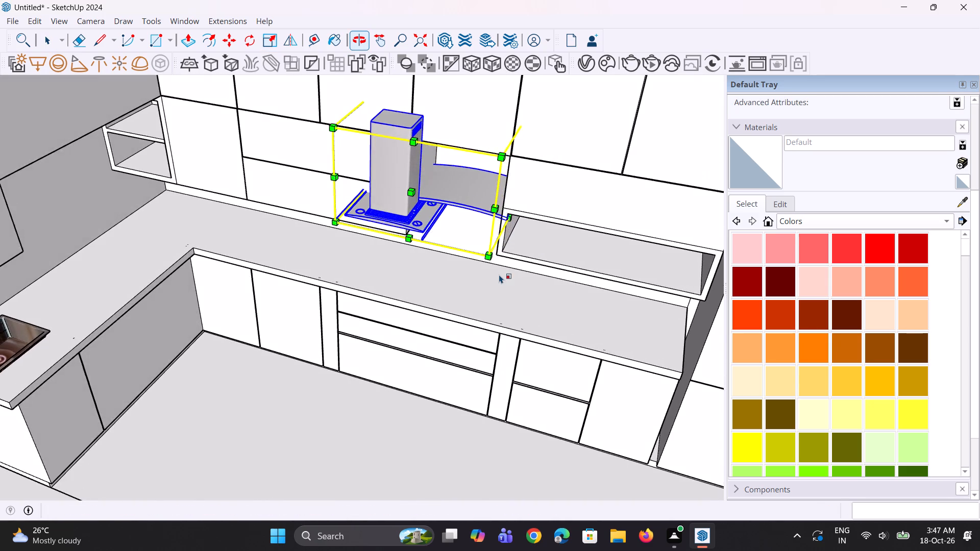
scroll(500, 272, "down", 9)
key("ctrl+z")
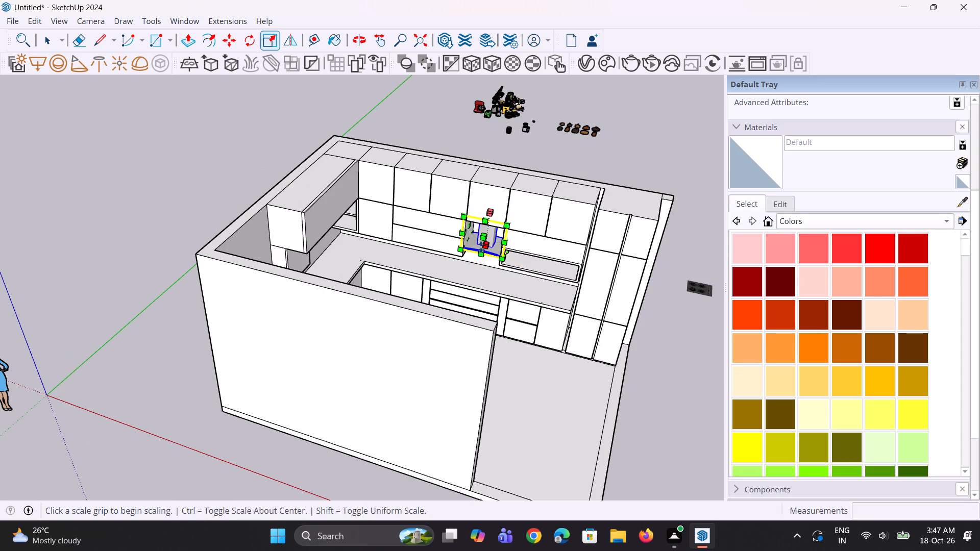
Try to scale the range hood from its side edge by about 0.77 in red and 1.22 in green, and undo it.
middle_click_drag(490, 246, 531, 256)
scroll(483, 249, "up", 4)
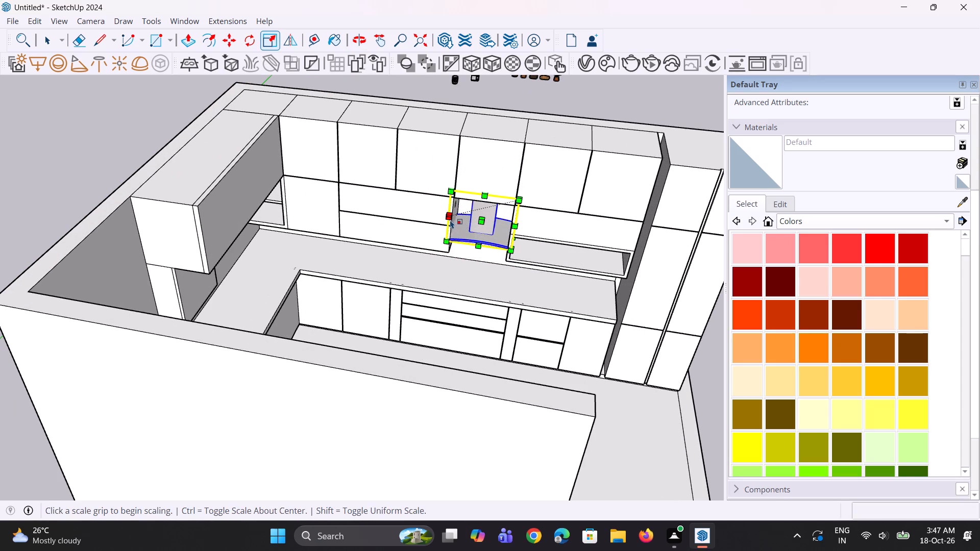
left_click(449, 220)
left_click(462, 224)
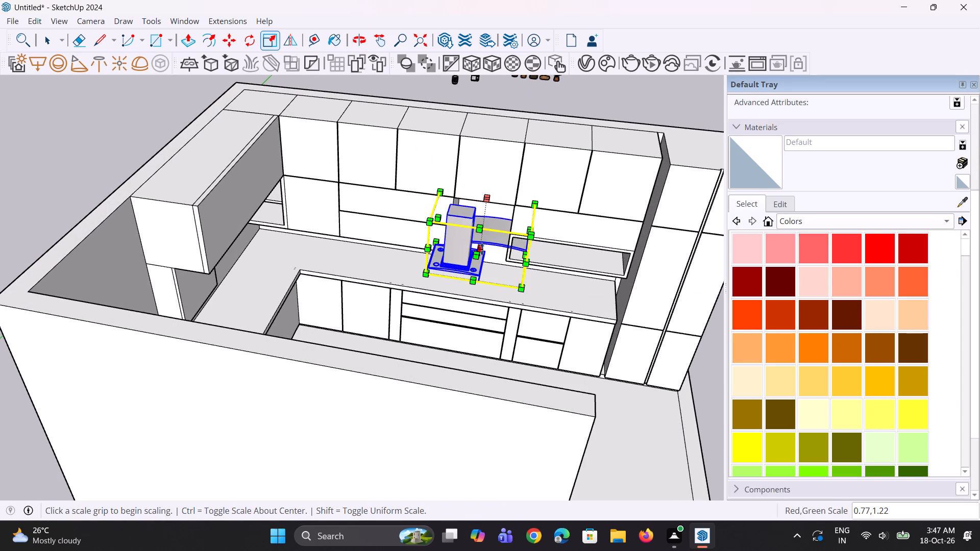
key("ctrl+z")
Widen the range hood opening by pushing back the open niche's inner side face and the niche's outer side face facing the hood.
scroll(489, 245, "up", 2)
scroll(539, 242, "up", 5)
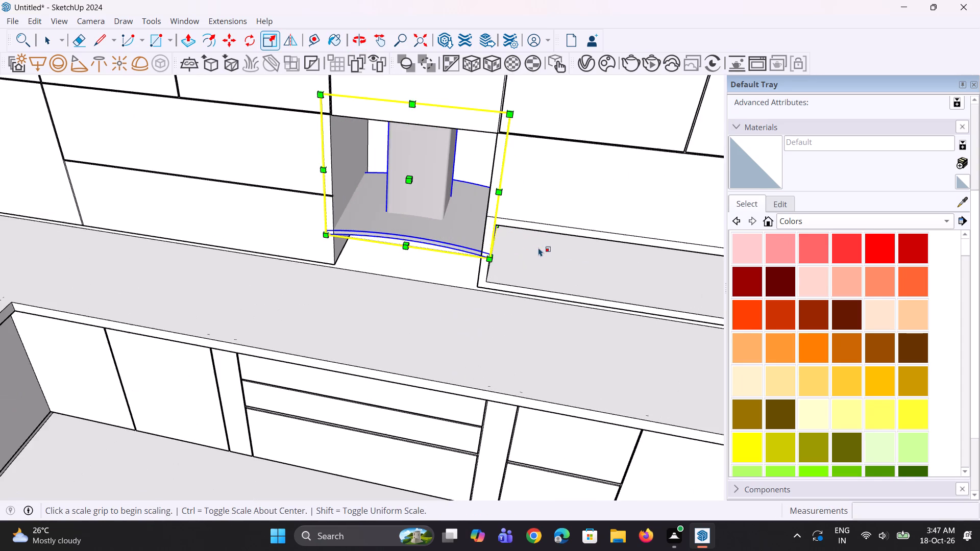
scroll(538, 247, "up", 3)
middle_click_drag(538, 247, 483, 188)
scroll(496, 224, "up", 1)
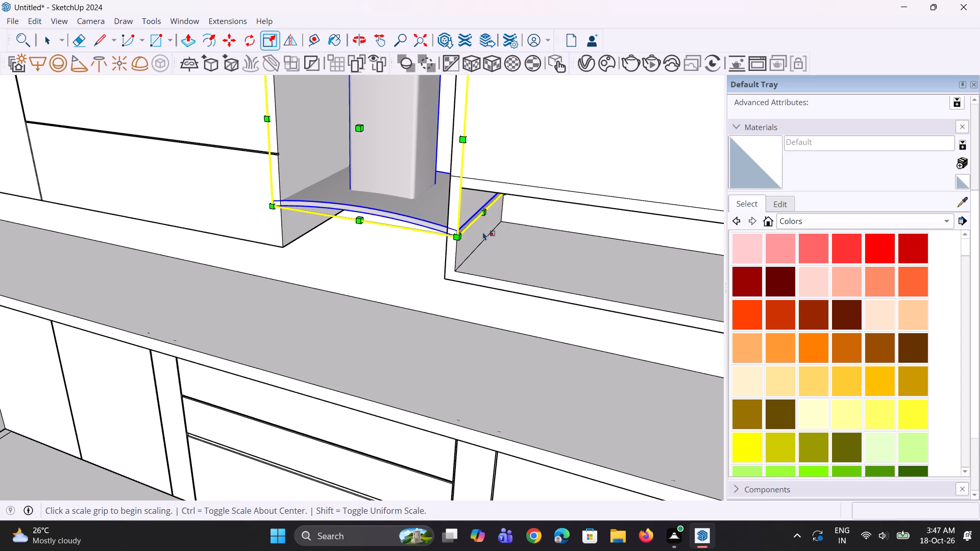
key("p")
left_click(468, 239)
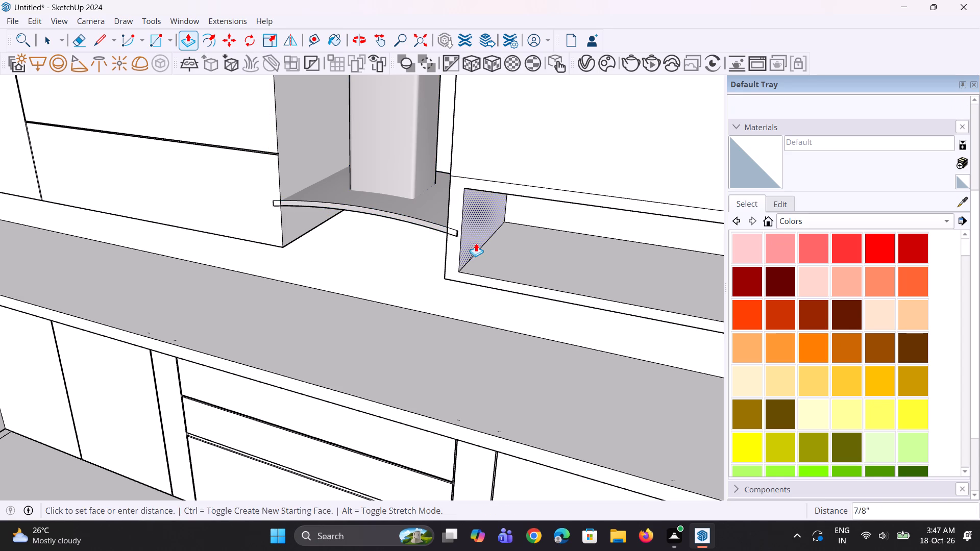
left_click(482, 246)
middle_click_drag(451, 257, 507, 270)
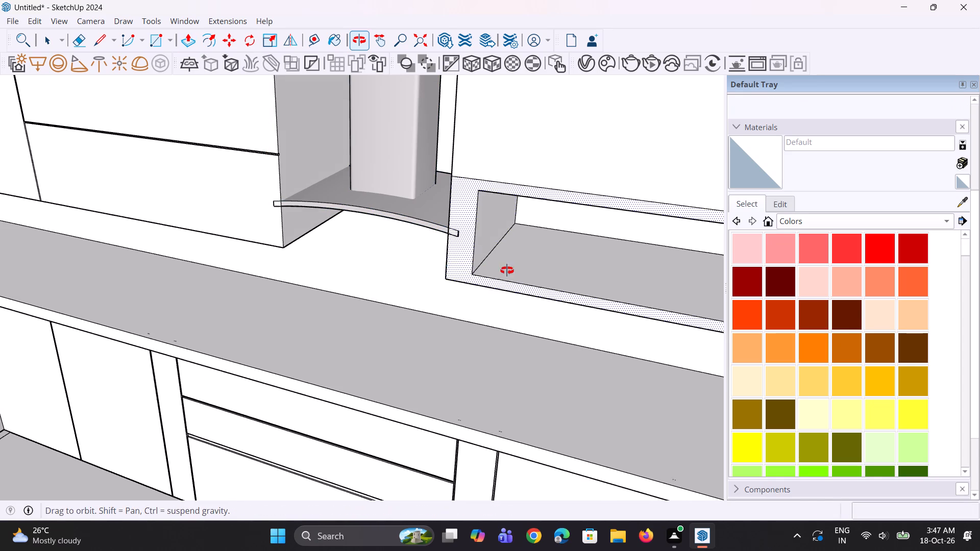
middle_click_drag(507, 270, 610, 273)
double_click(517, 223)
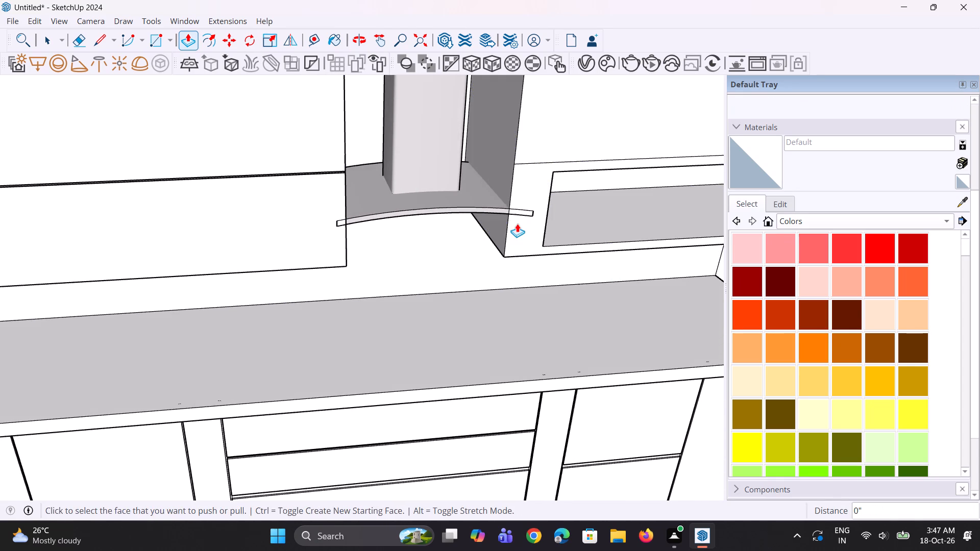
key("ctrl+z")
left_click(516, 220)
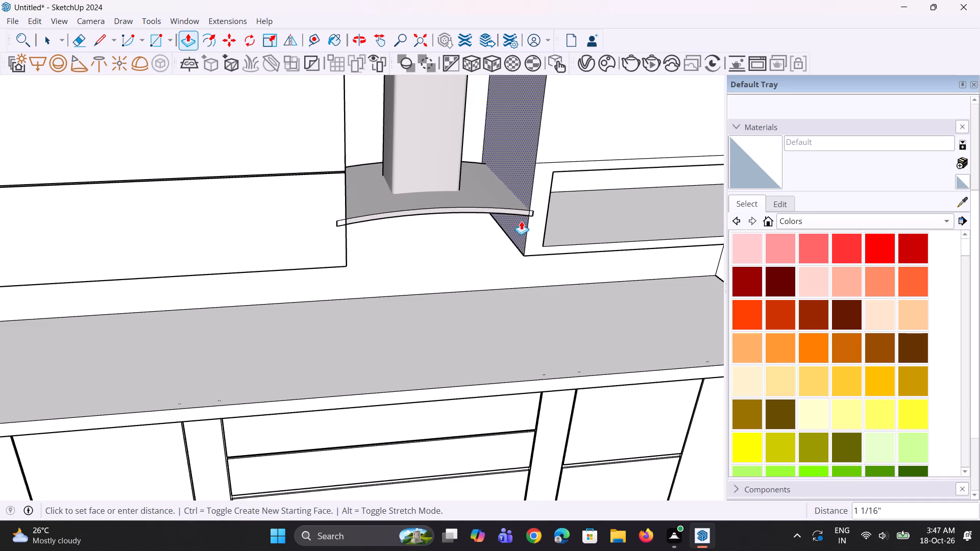
left_click(531, 222)
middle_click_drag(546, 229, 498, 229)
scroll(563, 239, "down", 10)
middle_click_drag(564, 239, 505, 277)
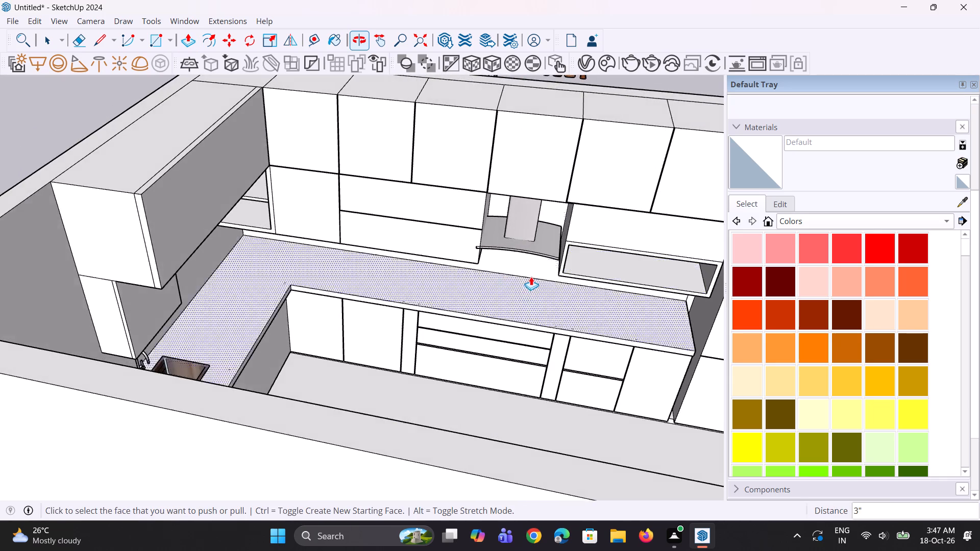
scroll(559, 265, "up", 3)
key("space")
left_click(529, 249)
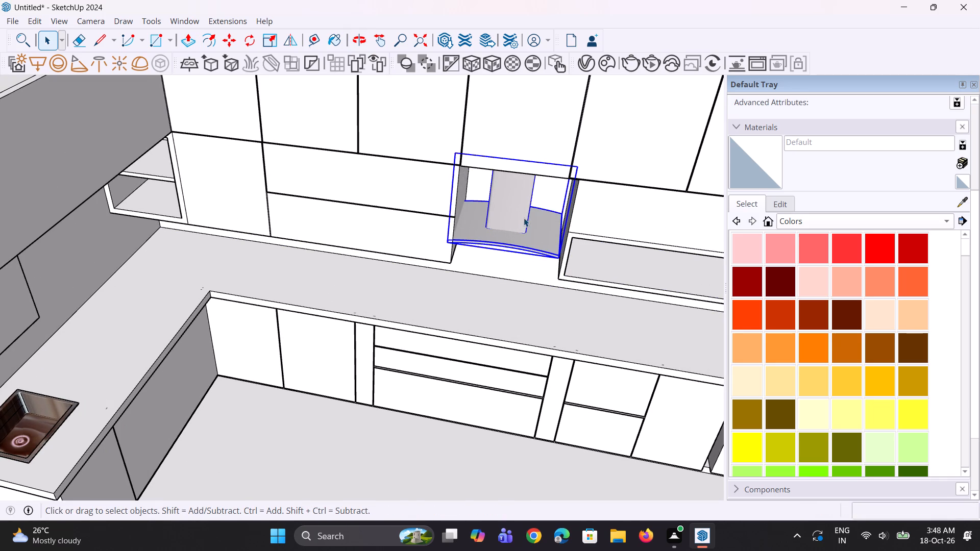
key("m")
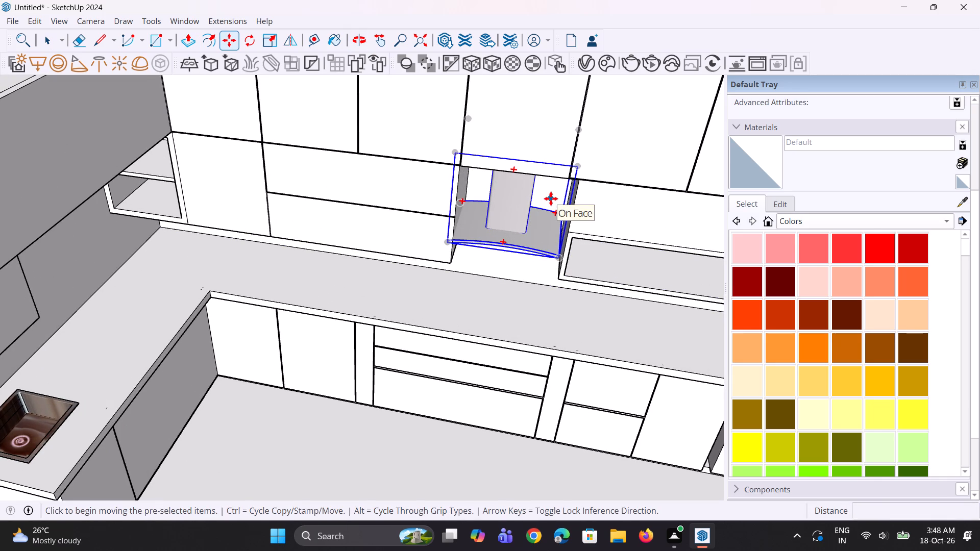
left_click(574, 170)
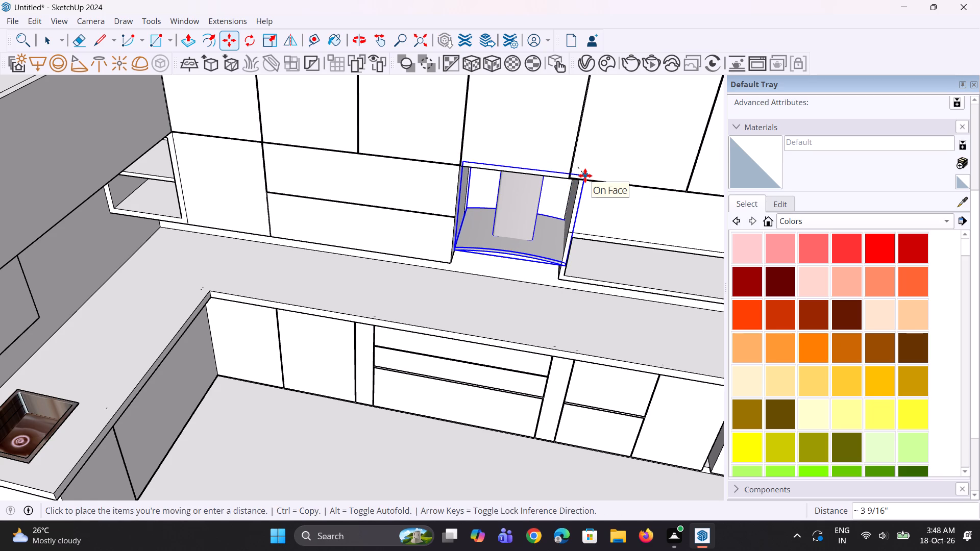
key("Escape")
Widen the hood opening again, pushing the open niche's inner side face about 1 1/4" and its hood-facing side about 1 5/16".
scroll(572, 198, "up", 3)
key("space")
key("space")
scroll(565, 230, "up", 2)
scroll(525, 287, "up", 4)
middle_click_drag(568, 294, 527, 269)
scroll(568, 294, "up", 1)
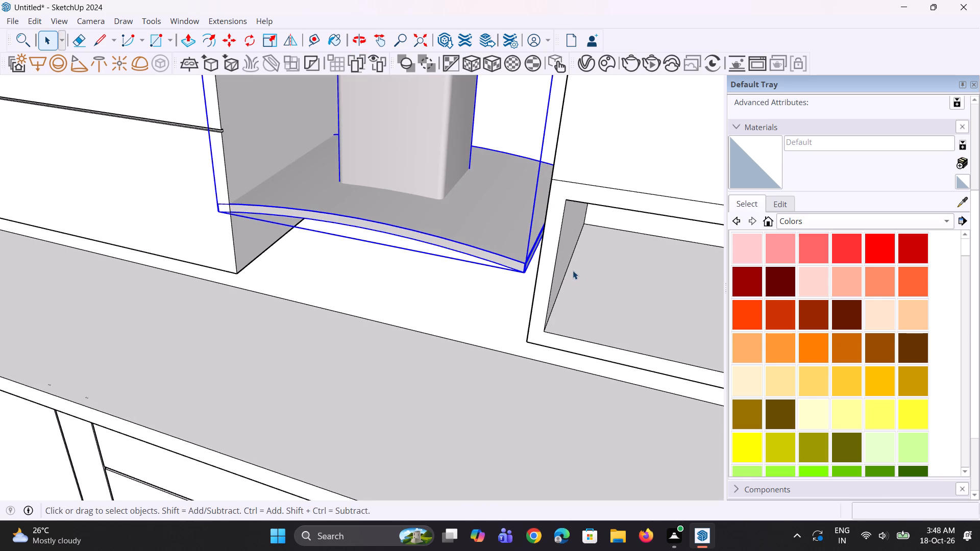
key("p")
left_click(568, 255)
left_click(578, 262)
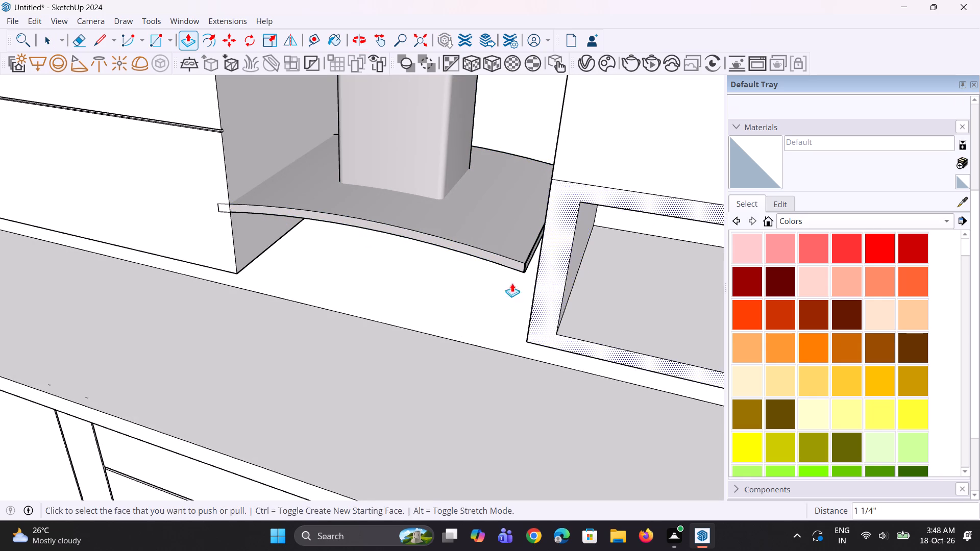
middle_click_drag(520, 288, 593, 309)
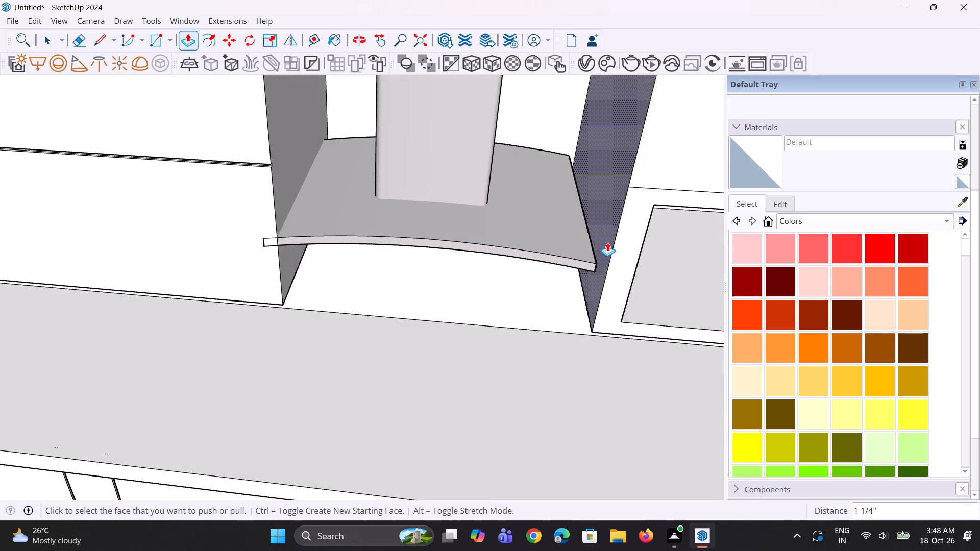
left_click(608, 241)
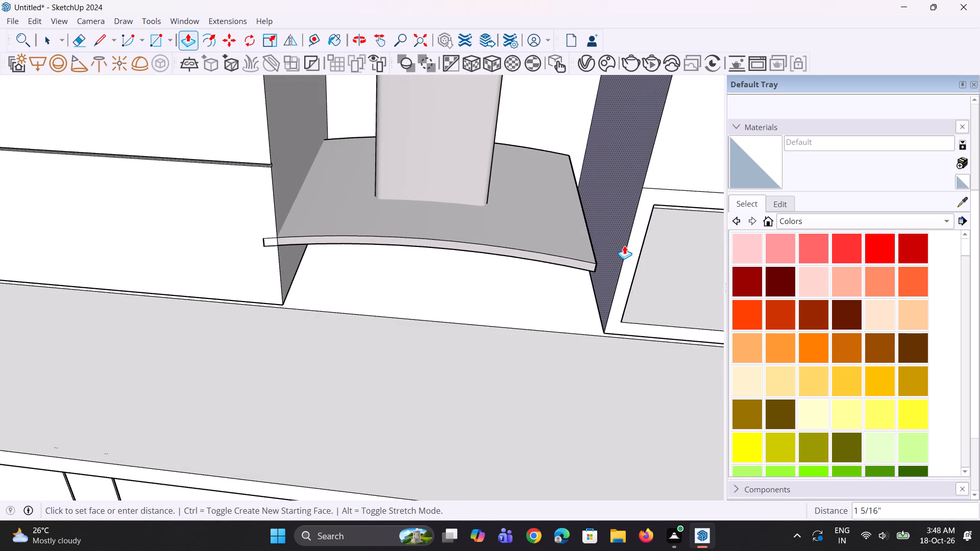
left_click(622, 246)
scroll(599, 270, "down", 5)
middle_click(598, 271)
key("space")
key("space")
Move the range hood about 3" along the wall toward the open niche within the widened opening.
scroll(593, 269, "down", 4)
scroll(550, 289, "down", 5)
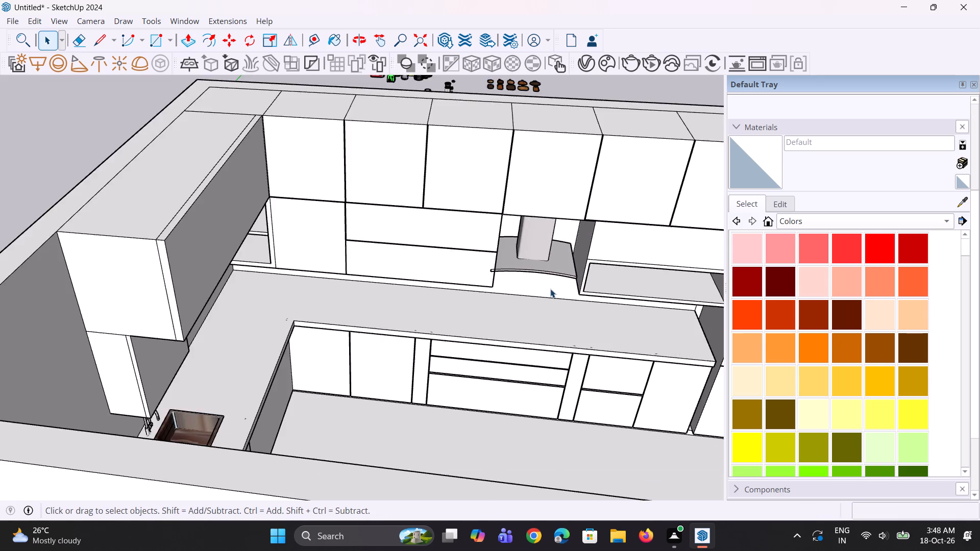
middle_click_drag(554, 288, 533, 234)
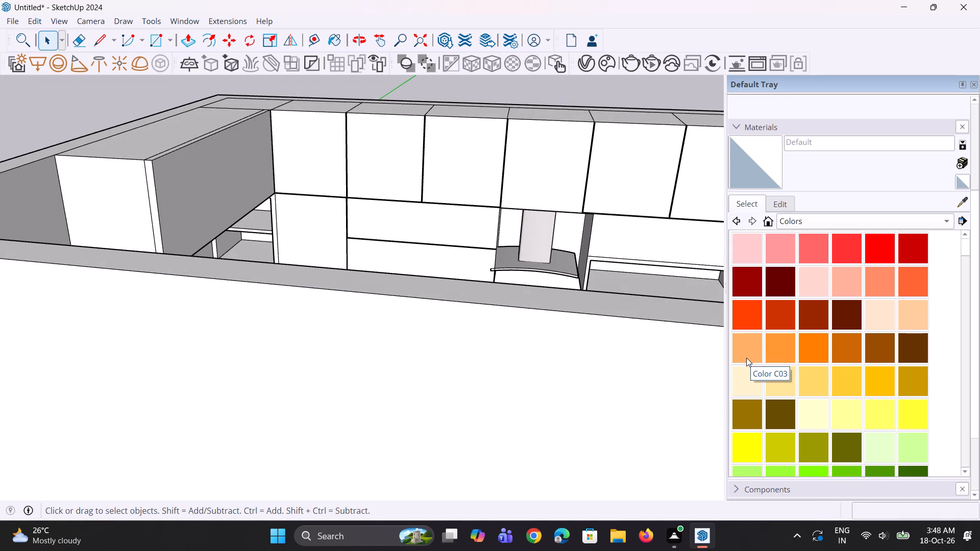
middle_click_drag(442, 315, 433, 337)
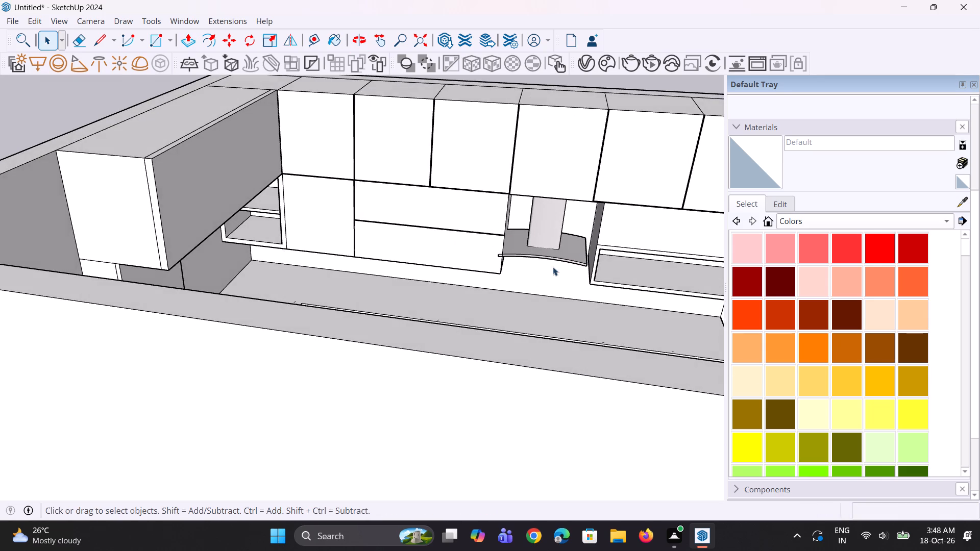
scroll(579, 256, "up", 1)
left_click(554, 249)
key("m")
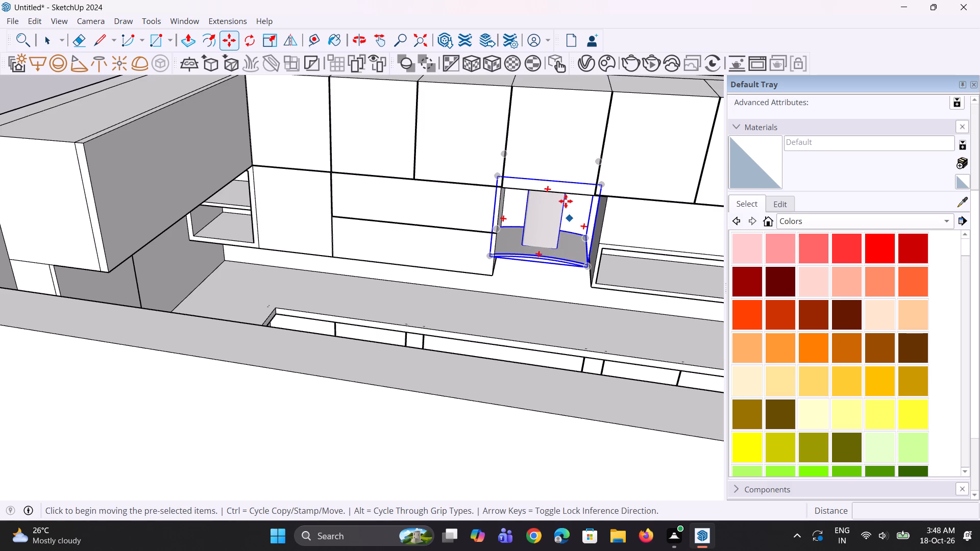
scroll(566, 195, "up", 1)
left_click(546, 179)
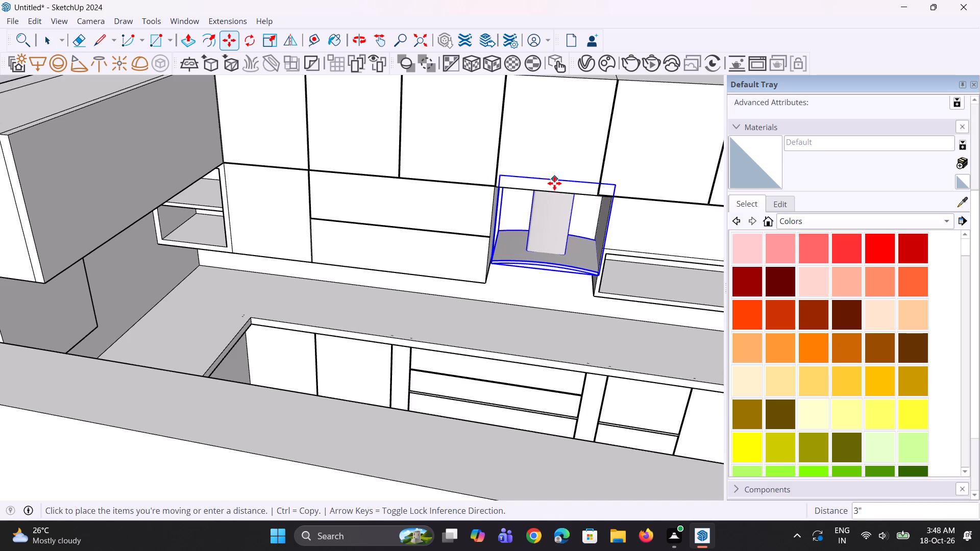
left_click(554, 183)
Examine the range hood's fit among the wall cabinets from several angles around the kitchen.
middle_click_drag(561, 315, 505, 293)
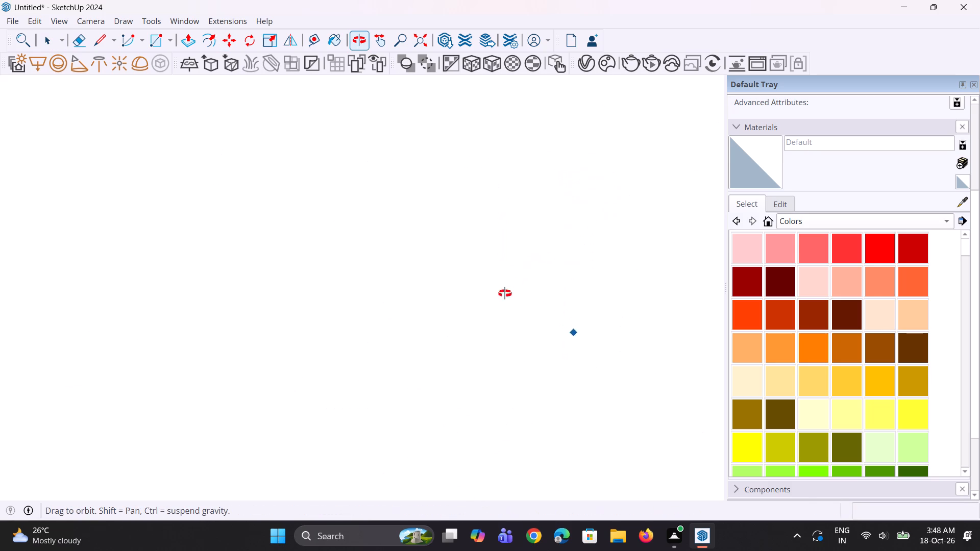
middle_click_drag(505, 293, 460, 323)
key("space")
key("space")
scroll(460, 323, "down", 9)
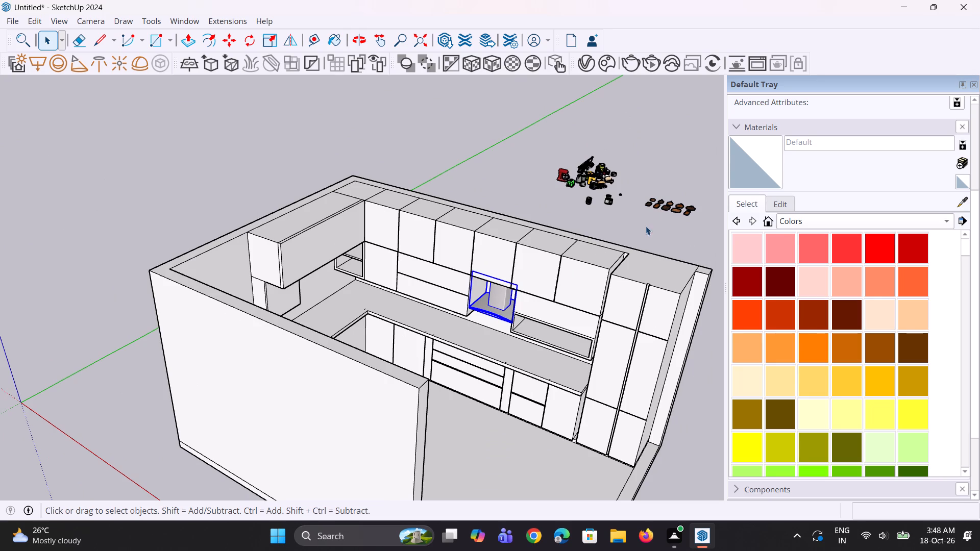
left_click(646, 226)
middle_click_drag(483, 368, 436, 338)
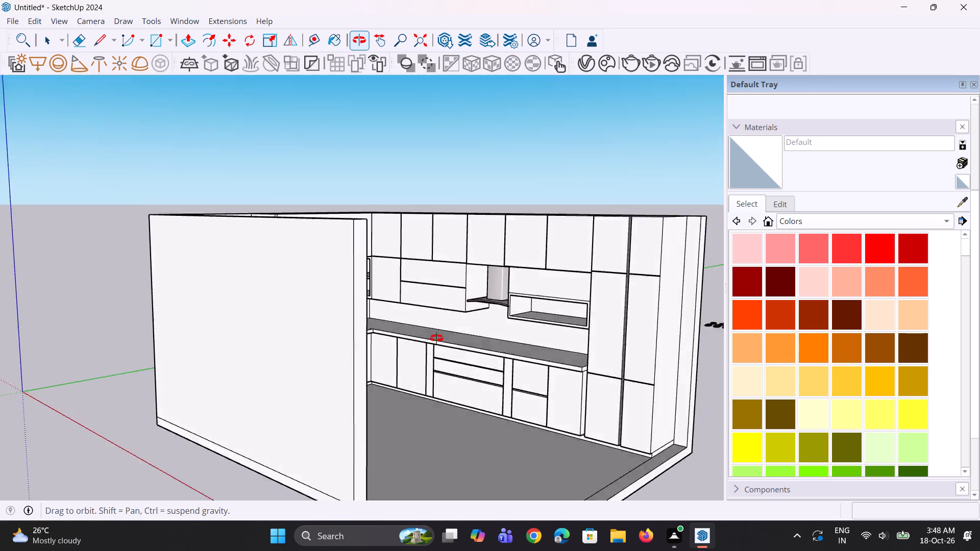
middle_click_drag(436, 338, 445, 411)
Move the four-burner cooktop from outside the room onto the countertop below the range hood.
scroll(456, 378, "up", 2)
scroll(351, 331, "down", 8)
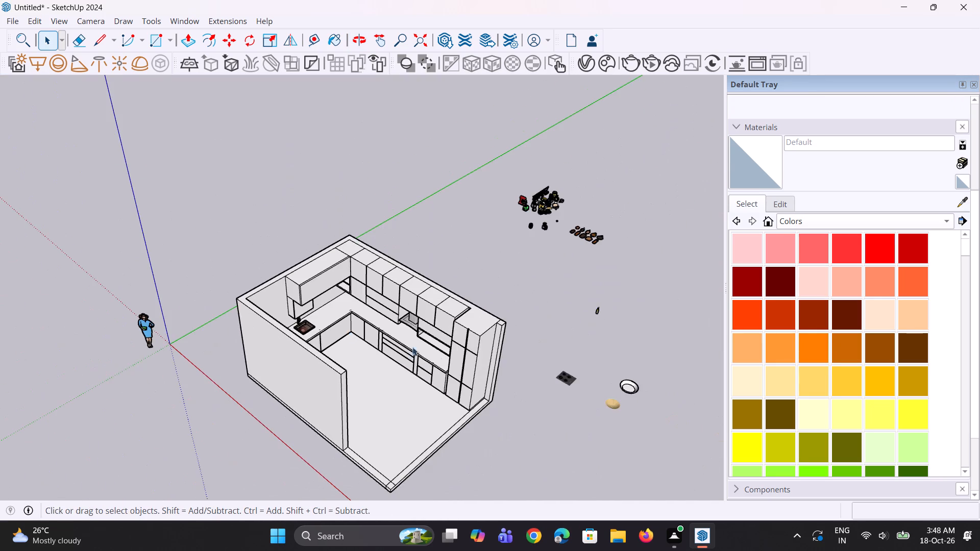
scroll(511, 401, "up", 3)
scroll(615, 406, "up", 2)
left_click(573, 370)
scroll(606, 384, "up", 2)
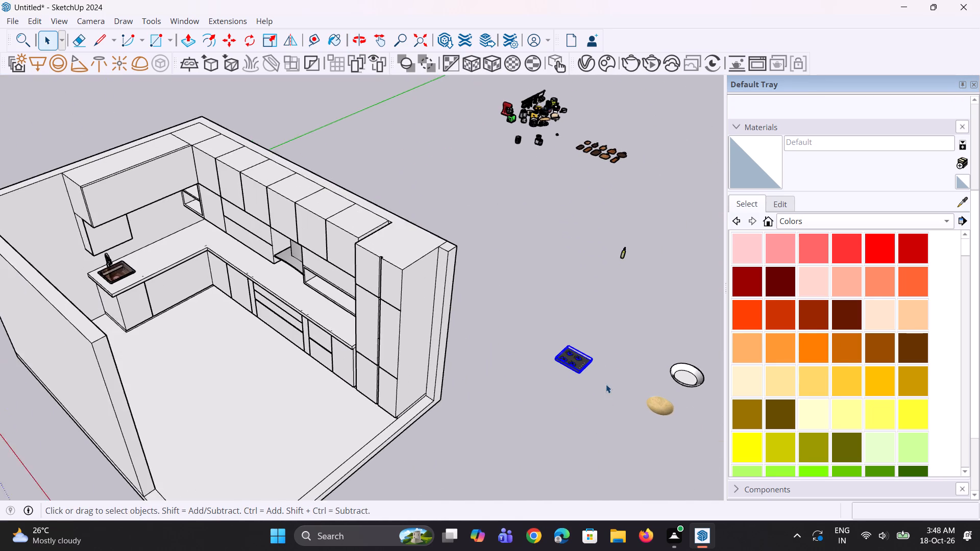
key("m")
left_click(579, 379)
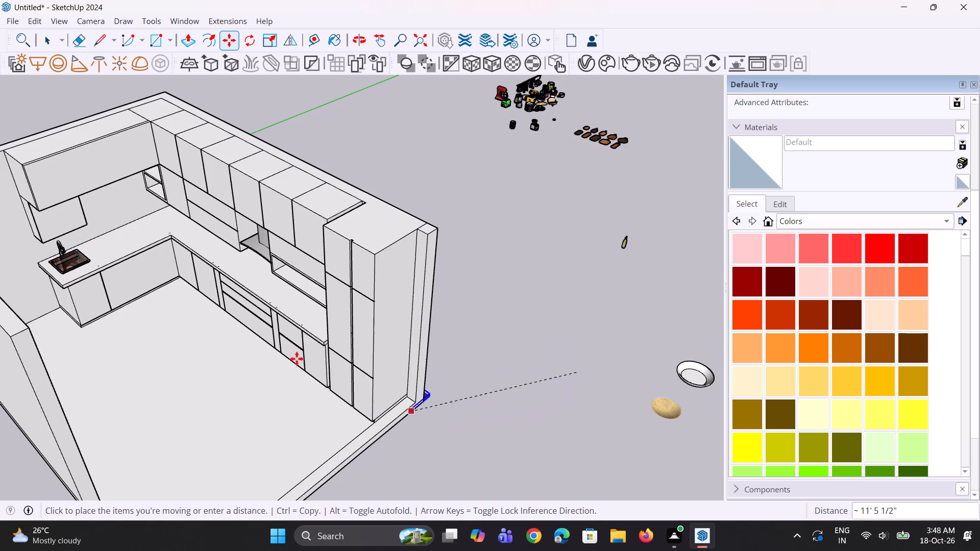
scroll(259, 286, "up", 4)
left_click(263, 283)
Scale the cooktop up uniformly by about 1.2 from its lower front corner.
middle_click_drag(289, 322, 354, 324)
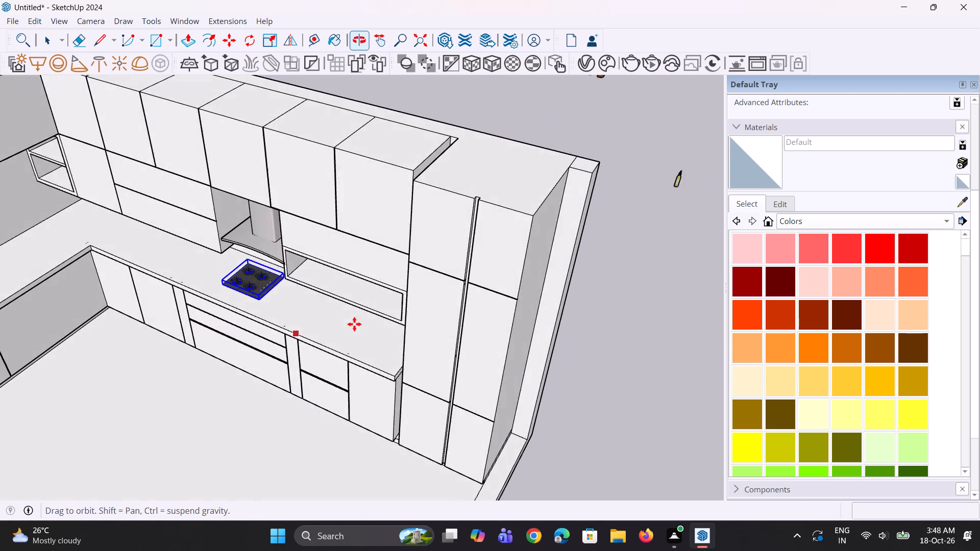
scroll(268, 287, "up", 7)
scroll(239, 317, "up", 8)
middle_click_drag(239, 315, 276, 316)
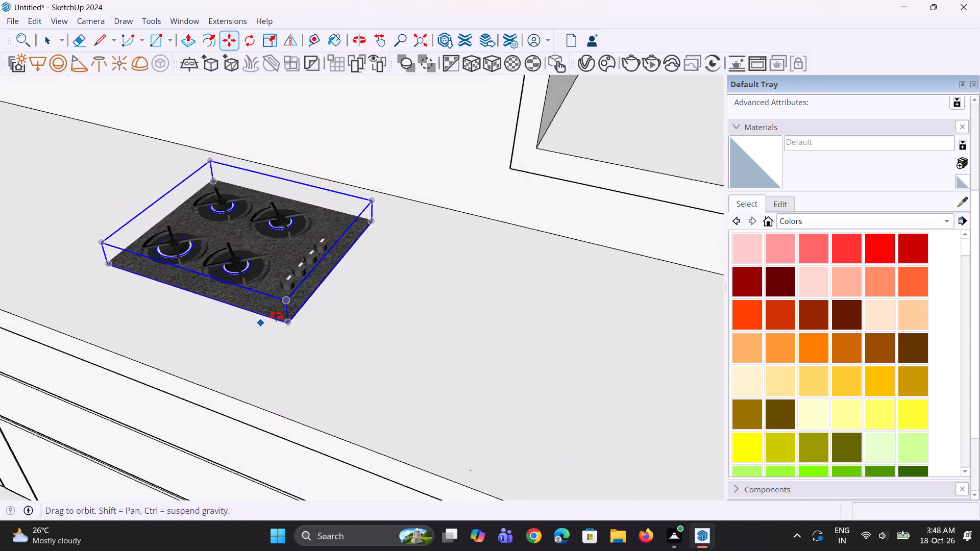
middle_click_drag(276, 316, 277, 316)
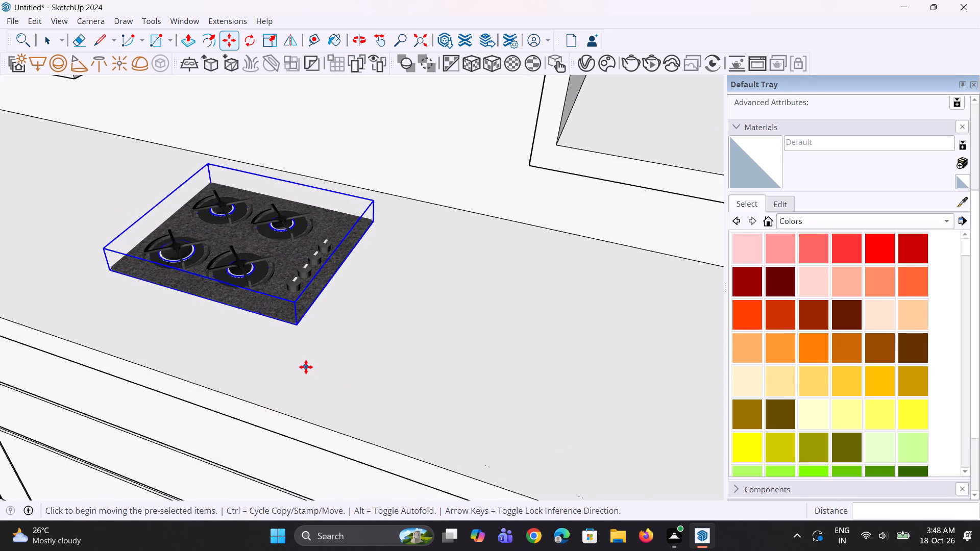
middle_click_drag(306, 365, 293, 386)
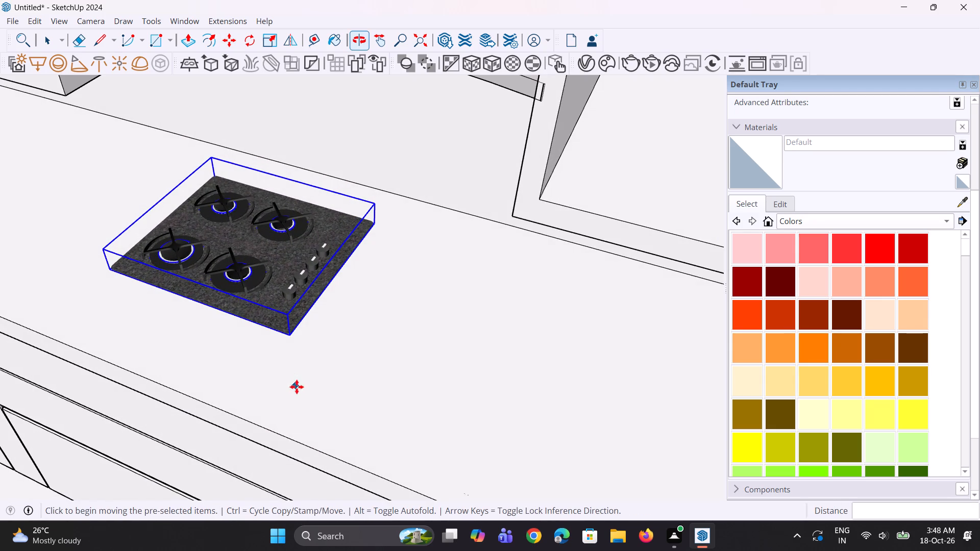
key("s")
scroll(211, 251, "up", 1)
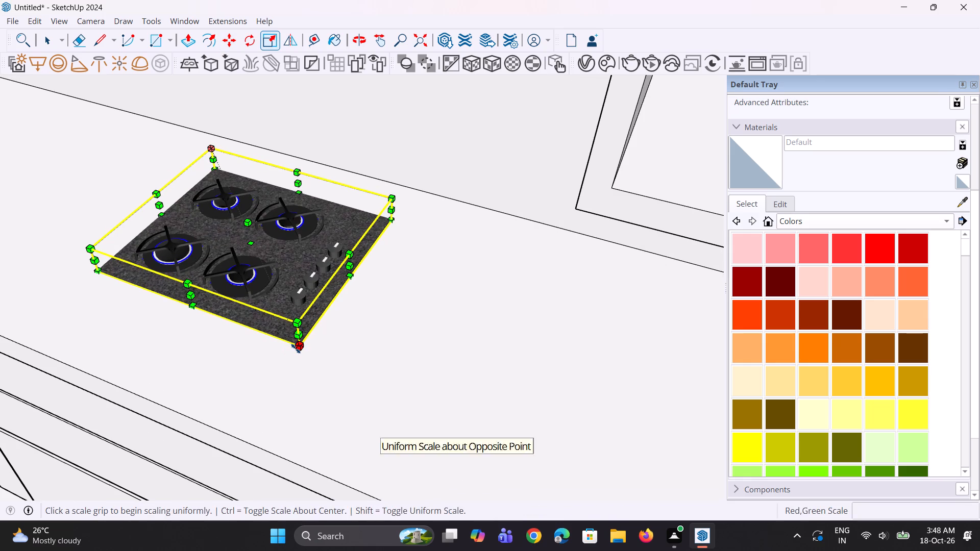
left_click(296, 348)
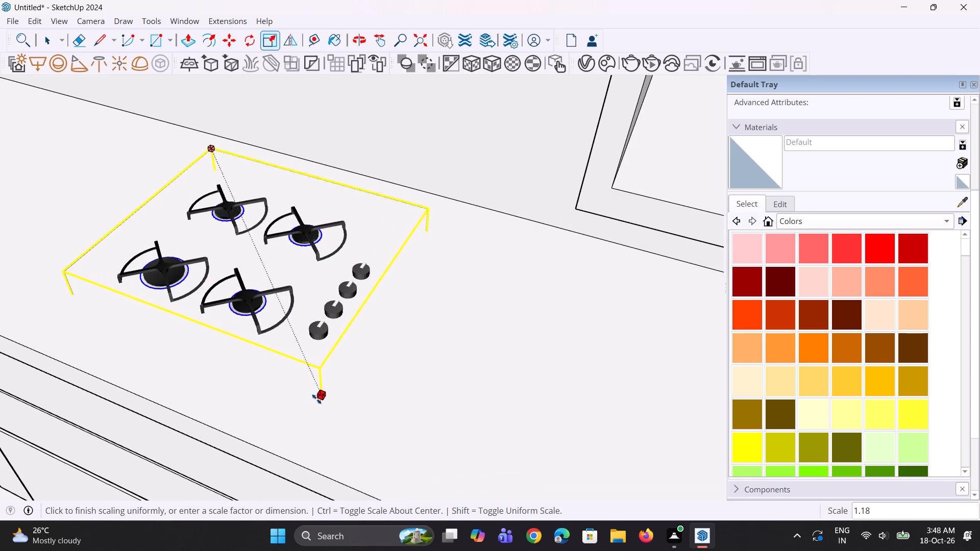
left_click(320, 413)
Raise the enlarged cooktop slightly by its lower front corner so its base plate sits on the countertop surface.
key("m")
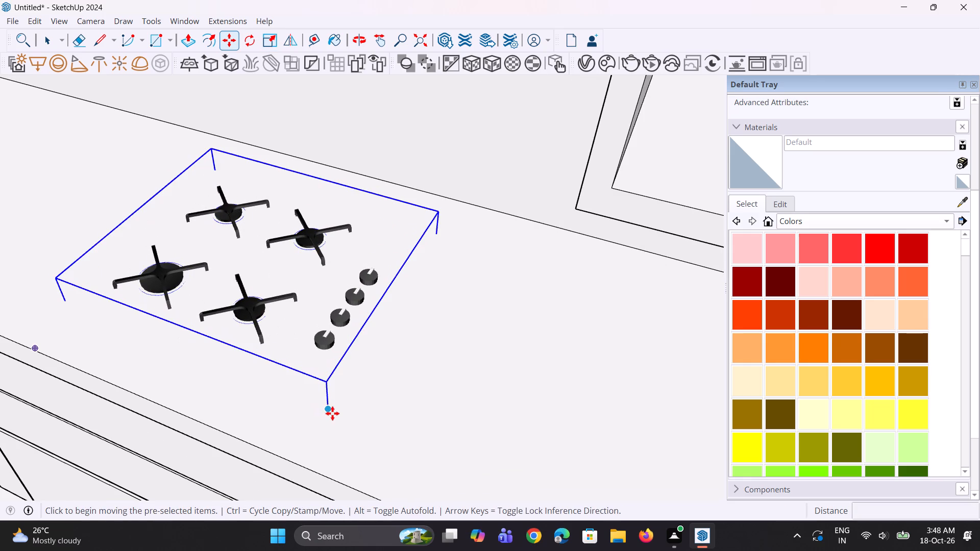
left_click(330, 412)
left_click(330, 406)
middle_click_drag(332, 415, 330, 381)
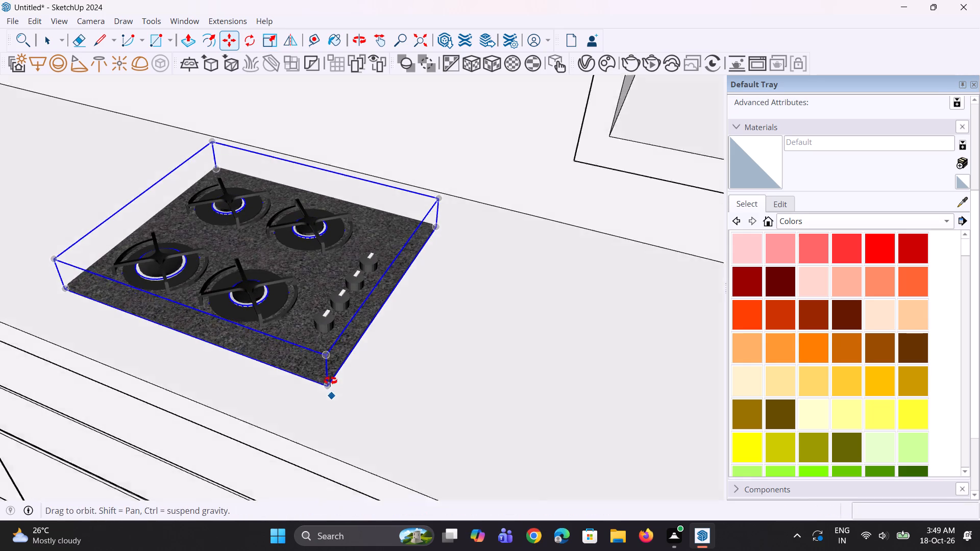
Examine how the cooktop sits on the countertop below the range hood, up close and from across the kitchen.
middle_click_drag(330, 381, 330, 380)
scroll(336, 419, "down", 12)
scroll(344, 418, "up", 1)
middle_click_drag(346, 418, 390, 386)
key("space")
key("space")
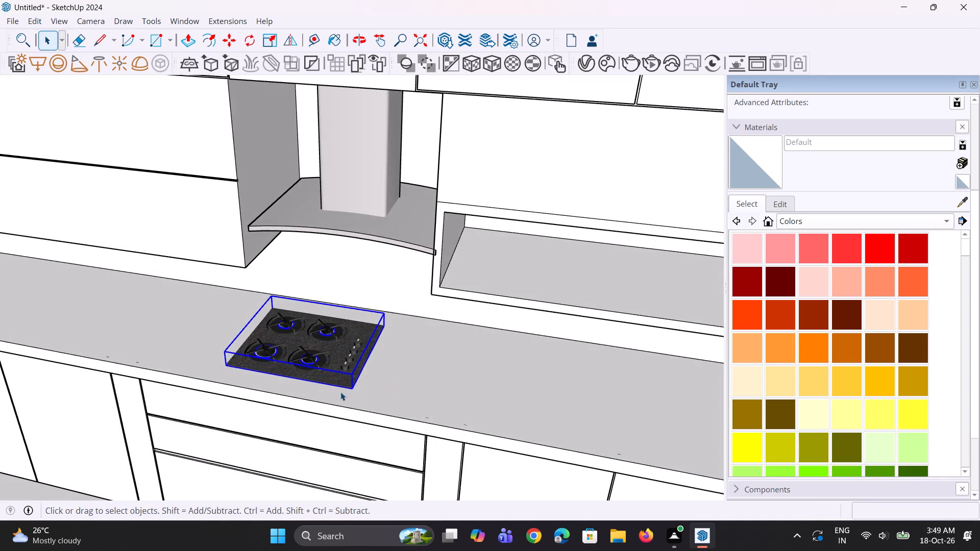
scroll(246, 383, "down", 11)
left_click(576, 339)
scroll(243, 349, "up", 2)
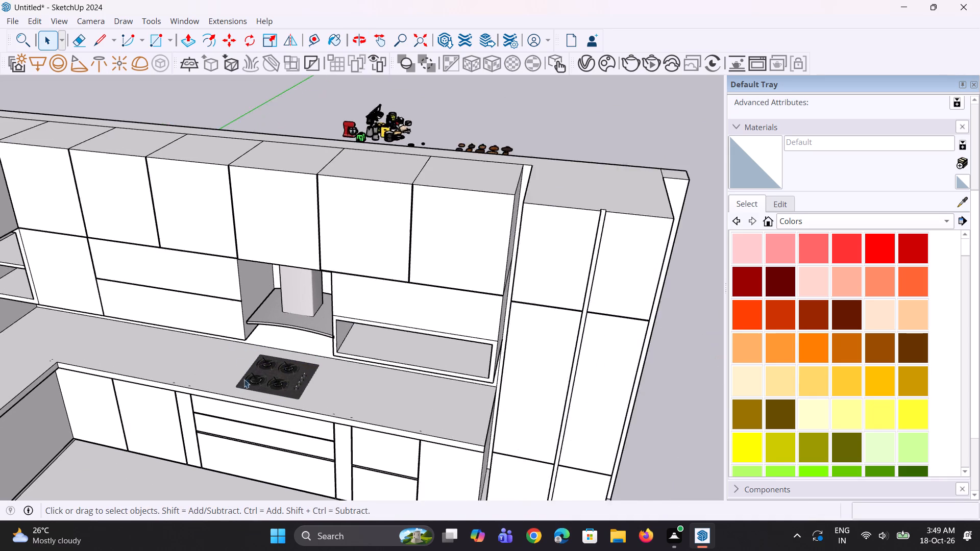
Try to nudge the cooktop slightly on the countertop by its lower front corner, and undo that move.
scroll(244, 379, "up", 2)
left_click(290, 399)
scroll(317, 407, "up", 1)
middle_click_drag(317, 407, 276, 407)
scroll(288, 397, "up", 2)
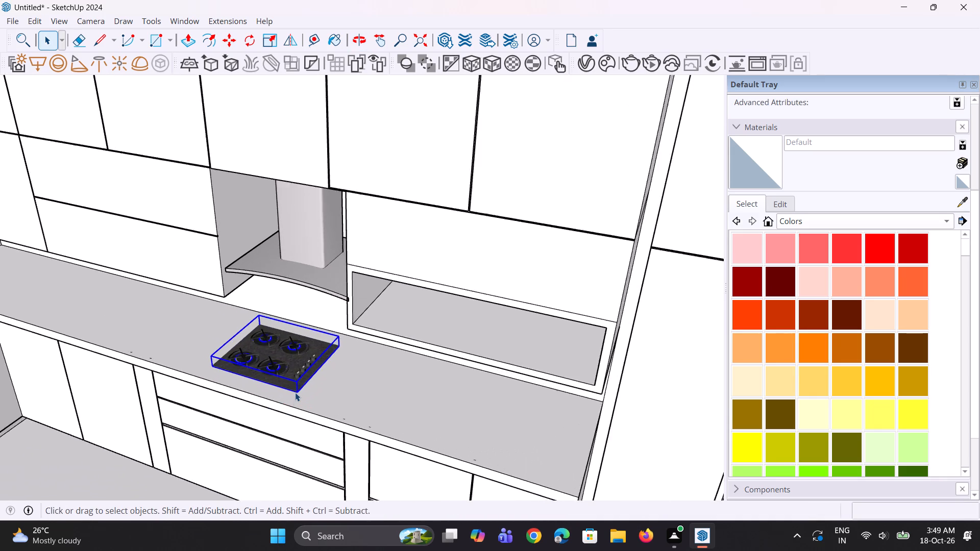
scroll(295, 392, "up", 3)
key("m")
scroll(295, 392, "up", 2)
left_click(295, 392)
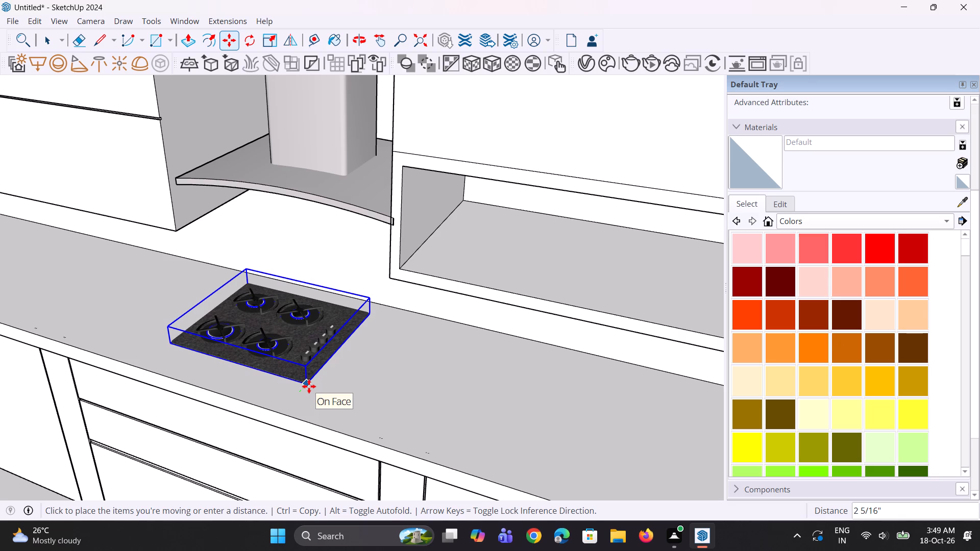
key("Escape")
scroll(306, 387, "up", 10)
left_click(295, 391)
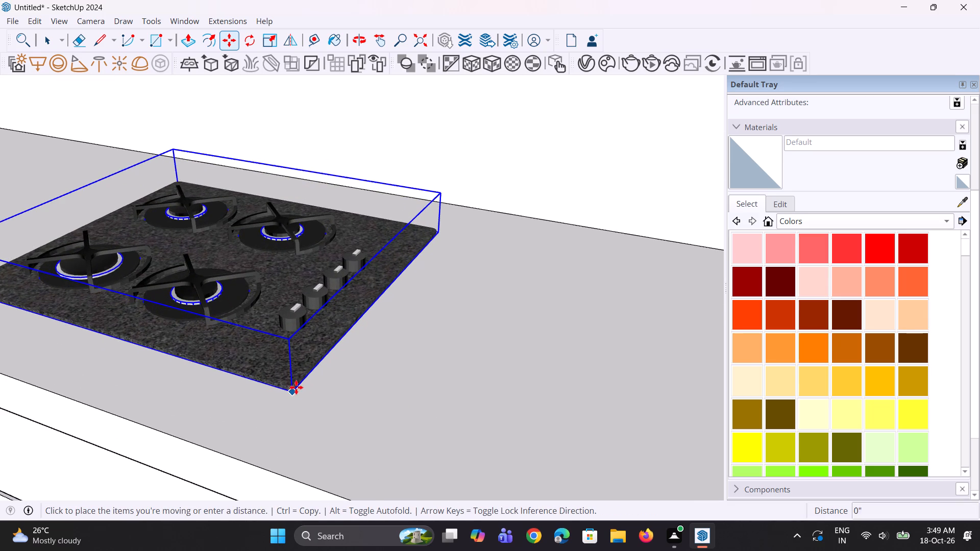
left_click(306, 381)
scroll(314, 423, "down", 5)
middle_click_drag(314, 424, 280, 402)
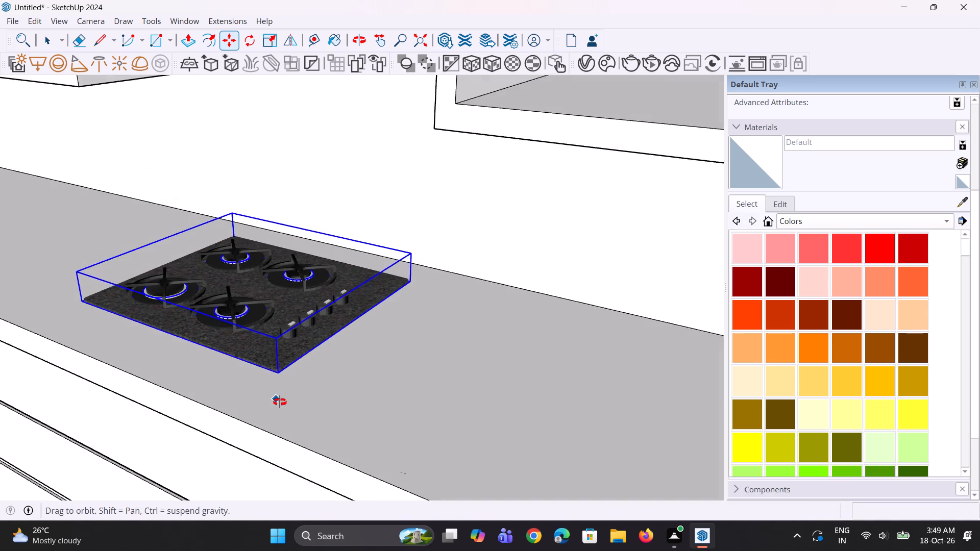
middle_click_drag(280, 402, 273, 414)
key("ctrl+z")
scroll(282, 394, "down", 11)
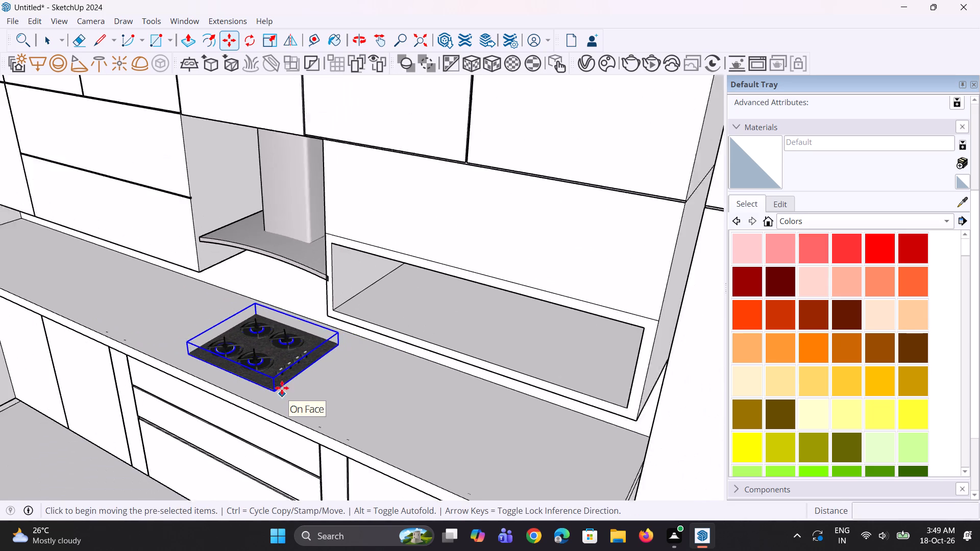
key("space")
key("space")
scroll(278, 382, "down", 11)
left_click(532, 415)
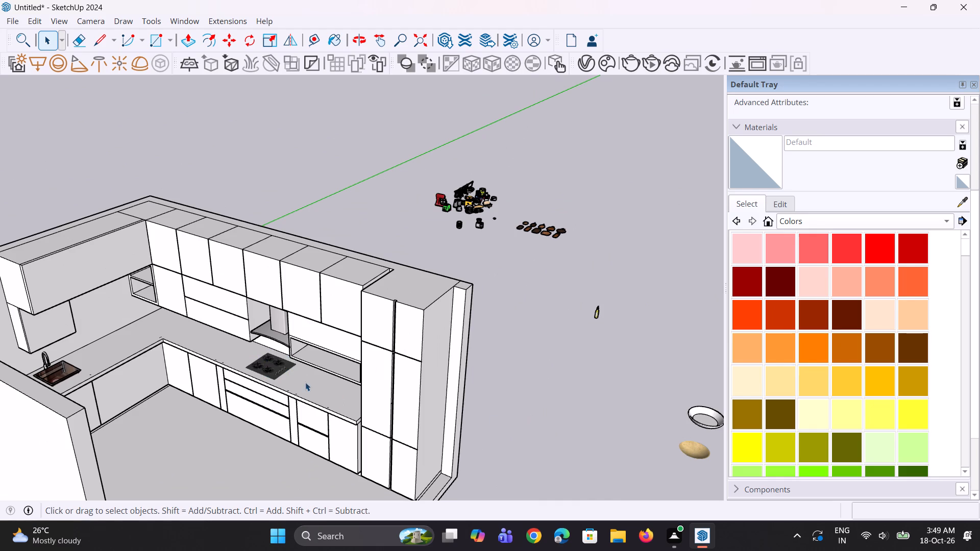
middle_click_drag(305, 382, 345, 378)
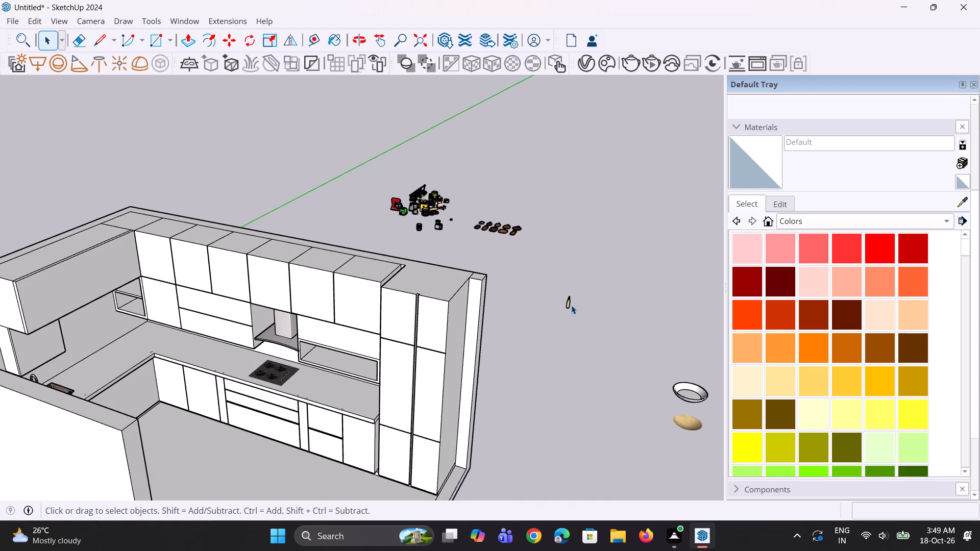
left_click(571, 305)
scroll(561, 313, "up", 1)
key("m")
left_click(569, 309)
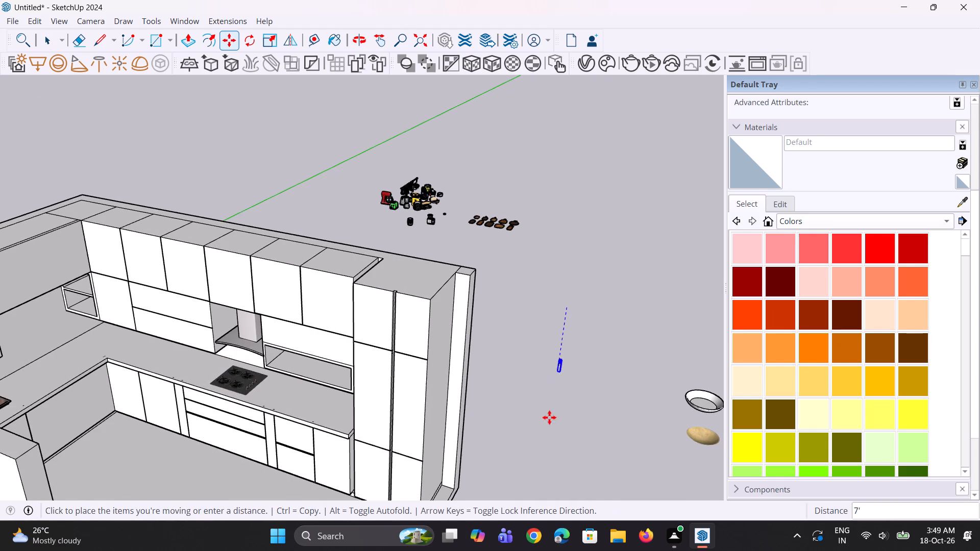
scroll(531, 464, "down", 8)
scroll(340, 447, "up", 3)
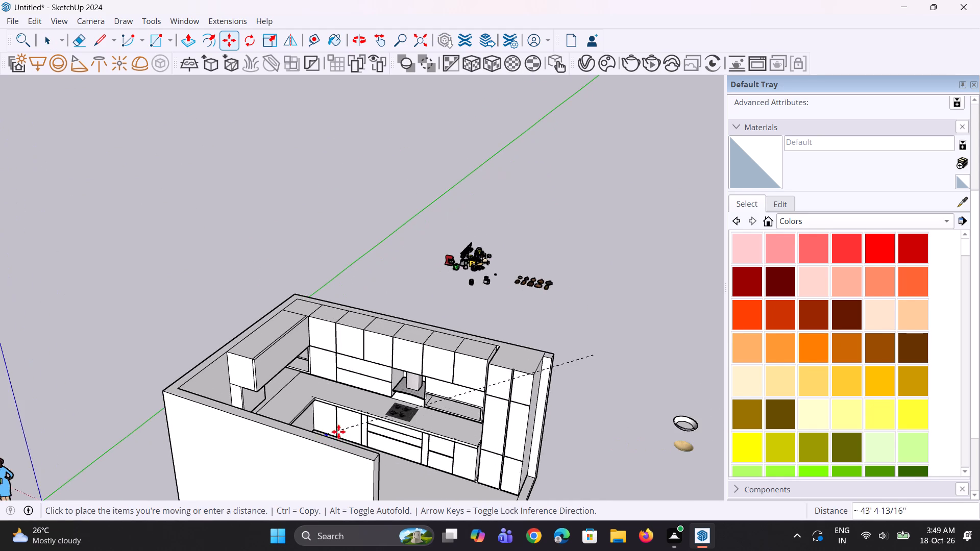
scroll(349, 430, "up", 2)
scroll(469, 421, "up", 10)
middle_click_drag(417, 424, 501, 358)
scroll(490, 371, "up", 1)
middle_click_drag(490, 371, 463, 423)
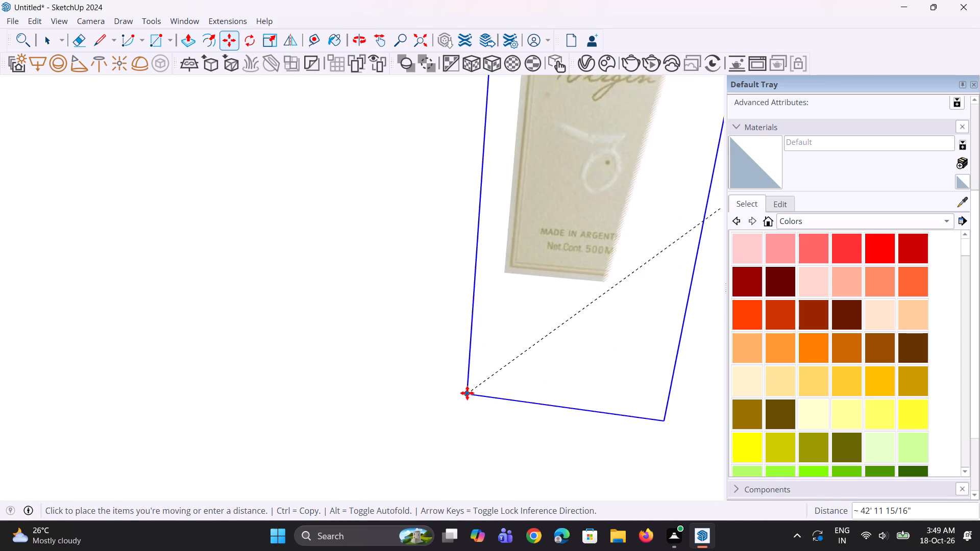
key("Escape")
Move the oil bottle from outside the room onto the countertop beside the cooktop, on the tall-cabinet side.
scroll(456, 407, "down", 5)
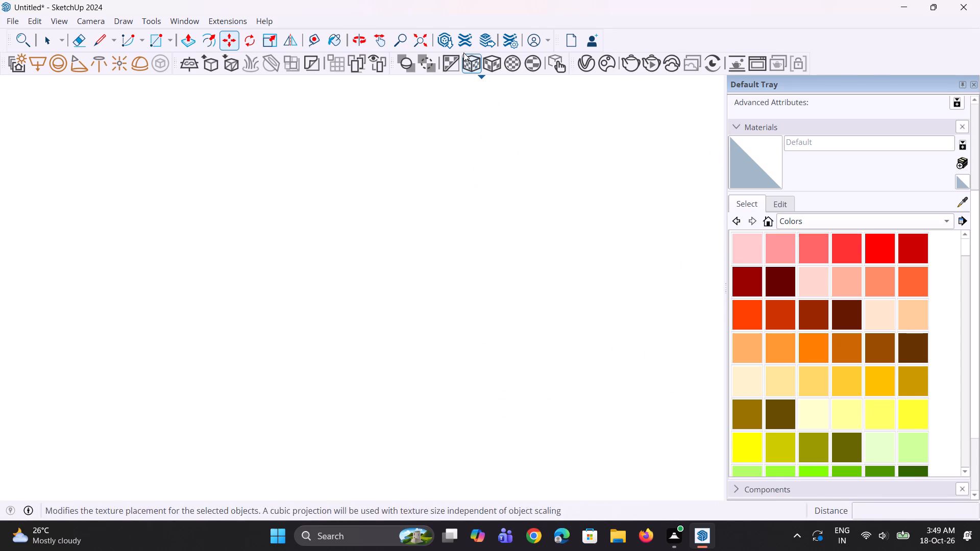
left_click(425, 41)
middle_click_drag(424, 299, 401, 359)
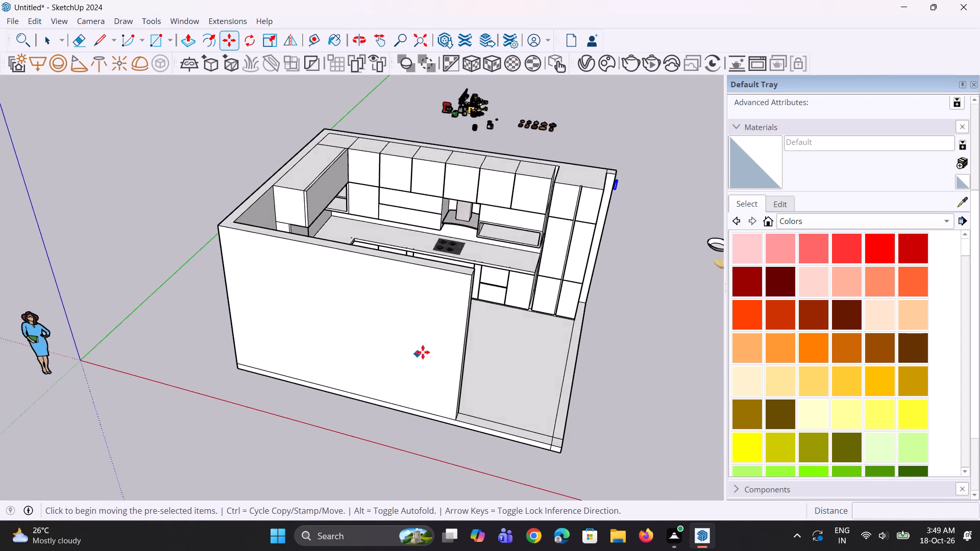
scroll(423, 352, "down", 5)
scroll(592, 231, "up", 4)
left_click(560, 230)
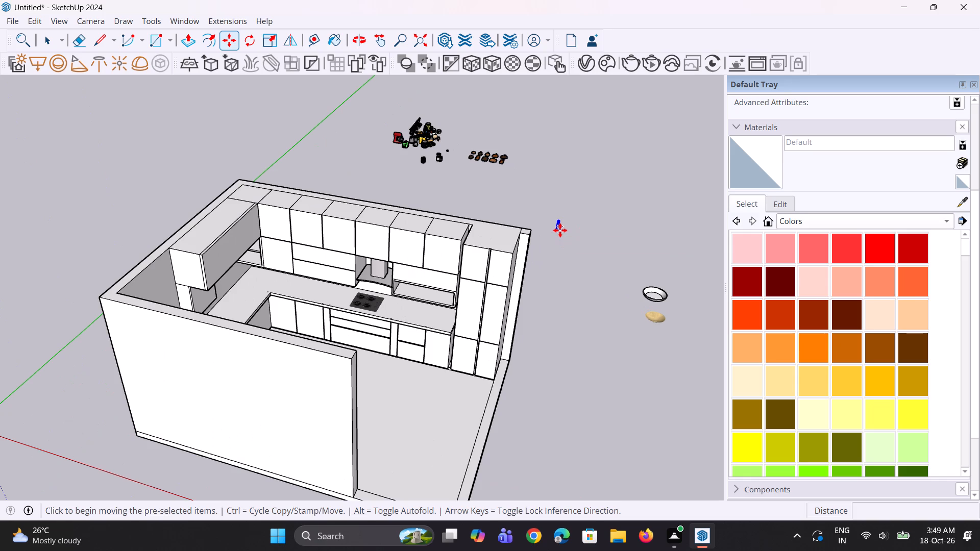
scroll(416, 340, "up", 5)
scroll(376, 290, "up", 2)
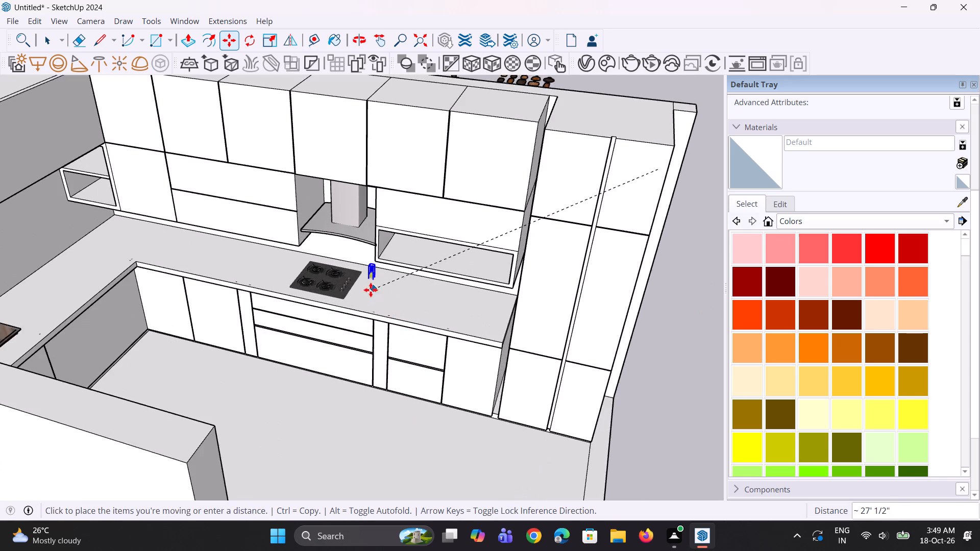
scroll(374, 301, "up", 6)
middle_click_drag(372, 304, 411, 277)
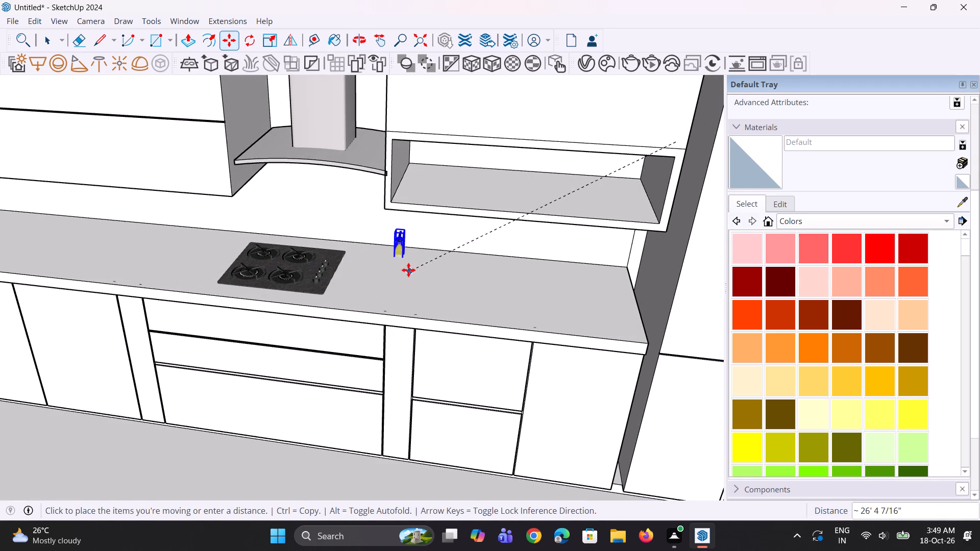
left_click(405, 269)
Reposition the oil bottle so its full height stands on the countertop near the back wall.
scroll(393, 285, "up", 3)
key("m")
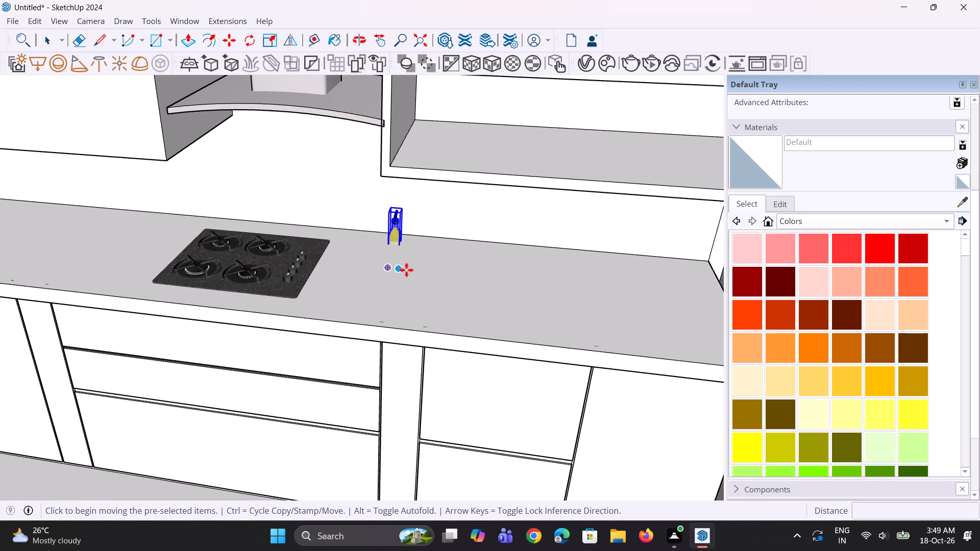
left_click(405, 259)
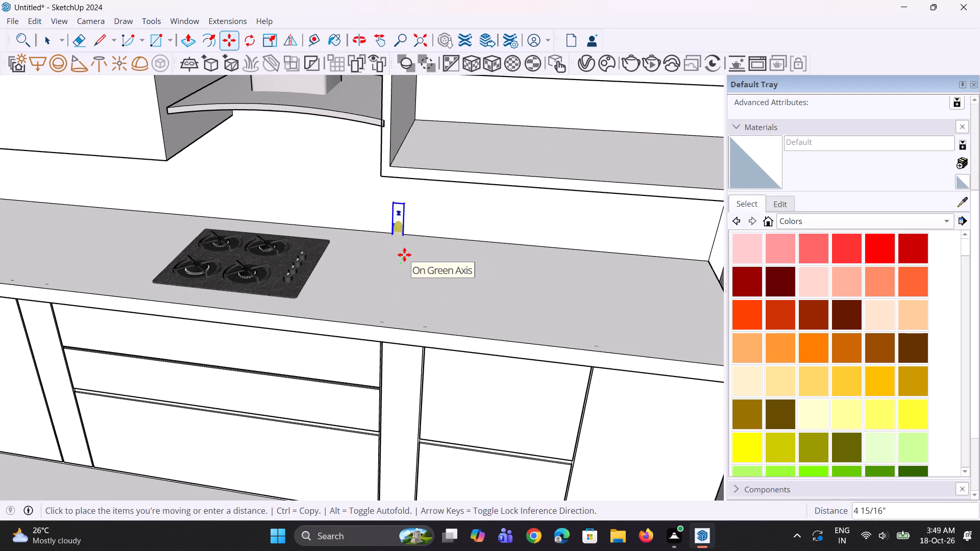
left_click(397, 245)
Examine the oil bottle's placement and proportion against the cooktop and wall cabinets from several angles.
middle_click_drag(425, 285, 446, 297)
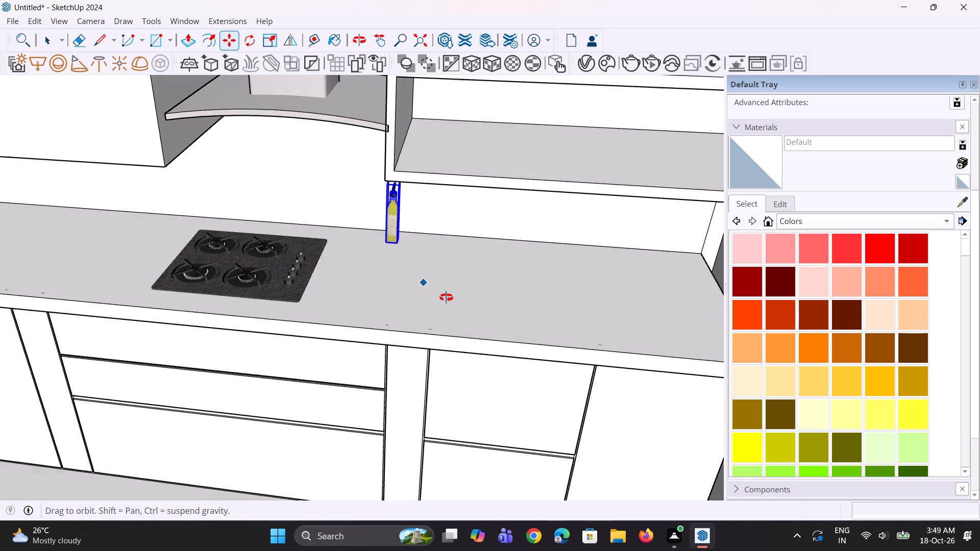
middle_click_drag(446, 297, 393, 306)
scroll(364, 334, "down", 4)
middle_click_drag(374, 360, 340, 342)
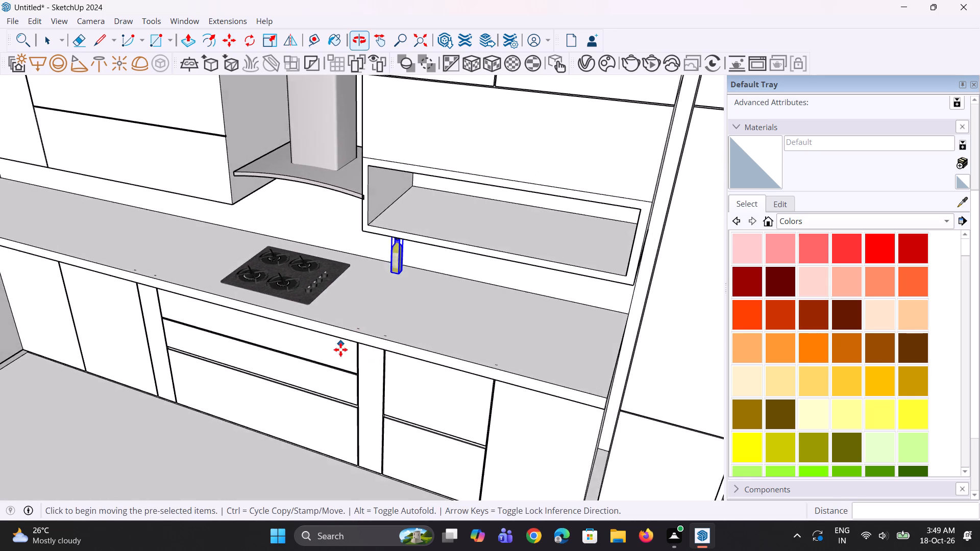
scroll(335, 365, "down", 5)
middle_click_drag(319, 388, 316, 365)
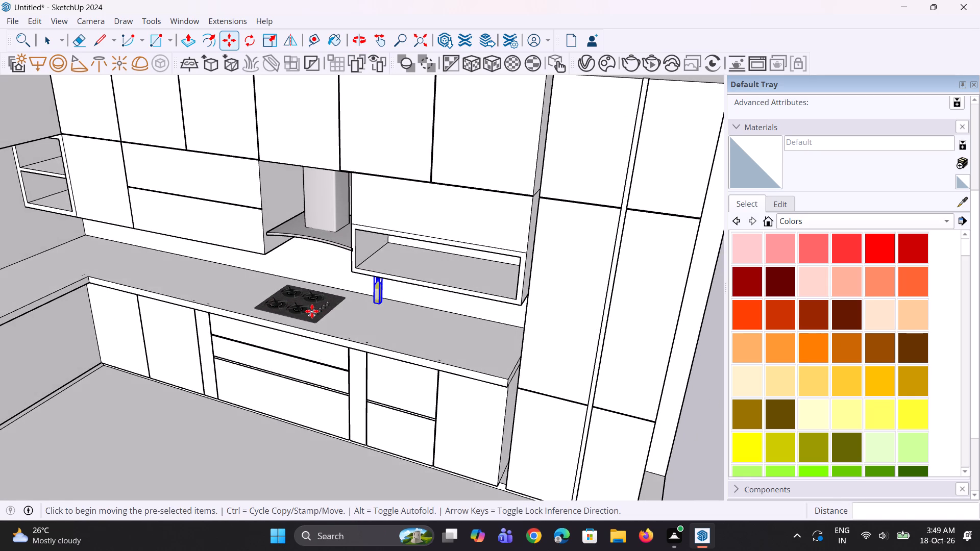
key("space")
key("space")
middle_click_drag(293, 309, 291, 324)
scroll(291, 322, "down", 4)
middle_click_drag(291, 322, 290, 322)
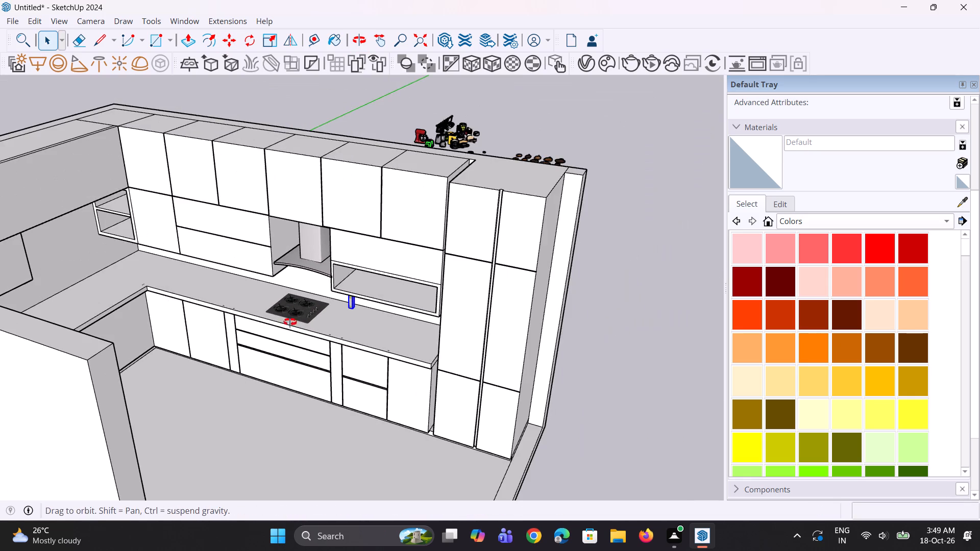
middle_click_drag(290, 322, 269, 325)
middle_click_drag(347, 305, 410, 261)
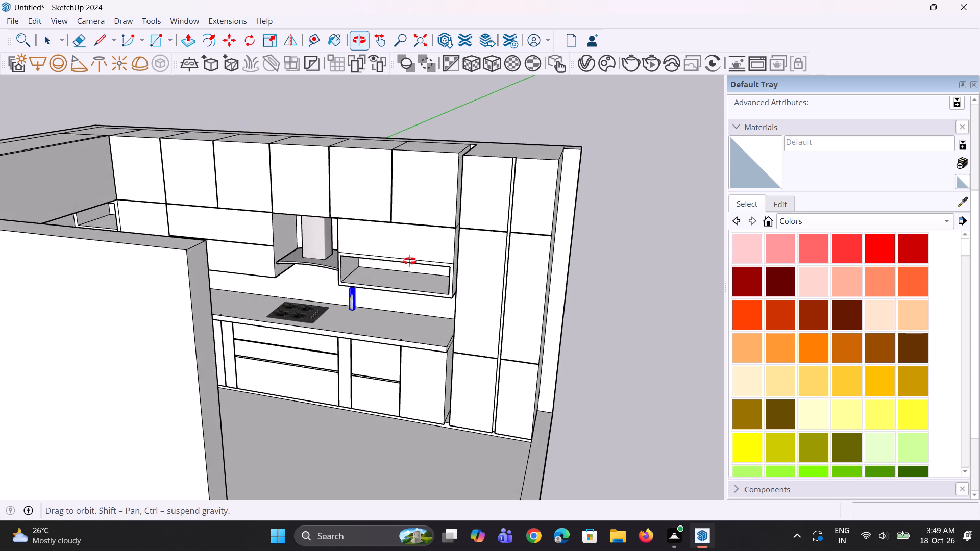
middle_click_drag(410, 261, 413, 259)
Widen the oil bottle horizontally with the Scale tool, keeping its height.
scroll(362, 314, "up", 11)
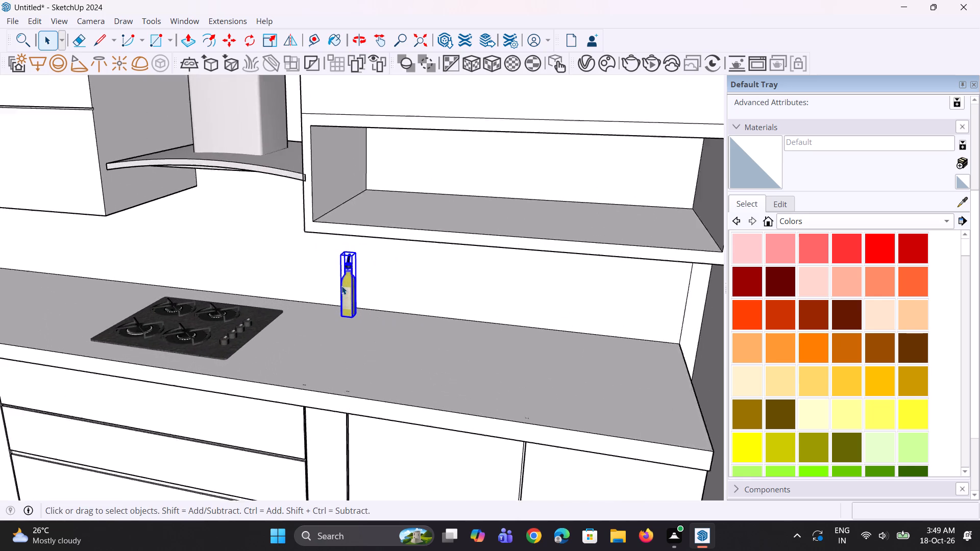
scroll(341, 286, "up", 1)
key("s")
scroll(350, 283, "up", 5)
left_click(362, 287)
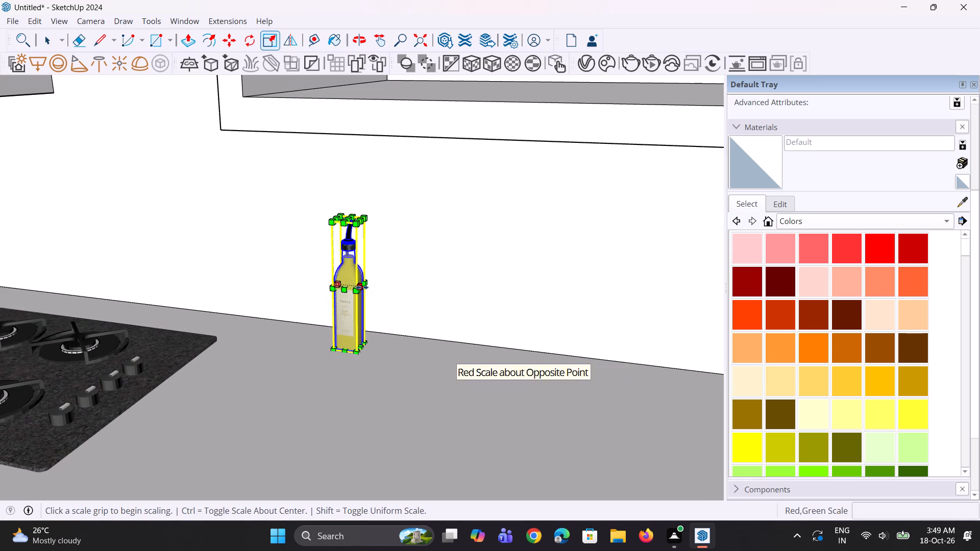
left_click(373, 291)
Scale the oil bottle up uniformly from its upper front corner.
left_click(335, 224)
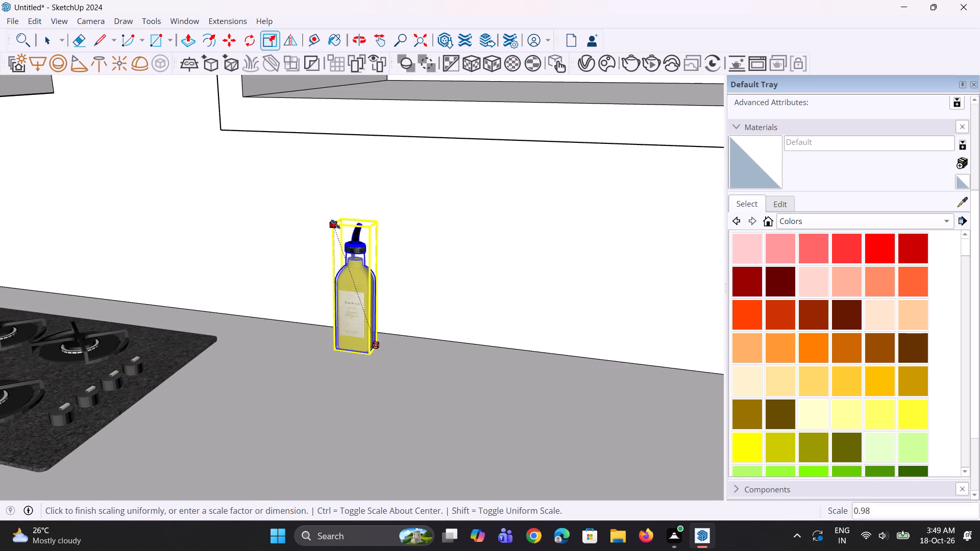
left_click(293, 192)
middle_click_drag(246, 353, 258, 364)
key("space")
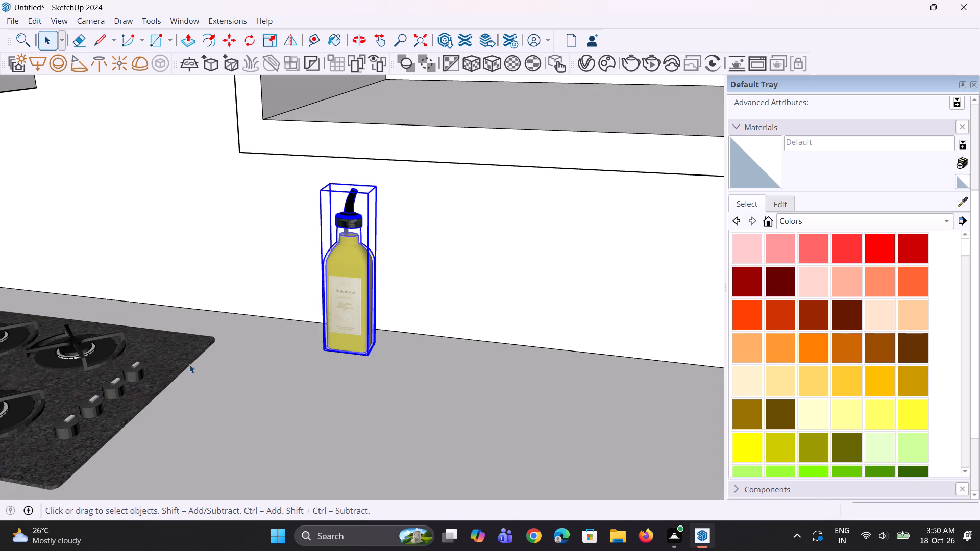
key("space")
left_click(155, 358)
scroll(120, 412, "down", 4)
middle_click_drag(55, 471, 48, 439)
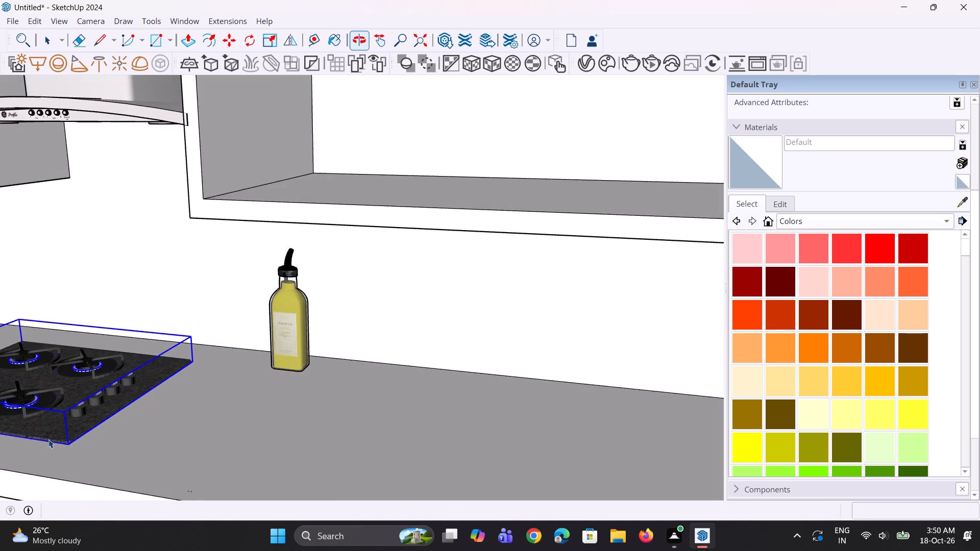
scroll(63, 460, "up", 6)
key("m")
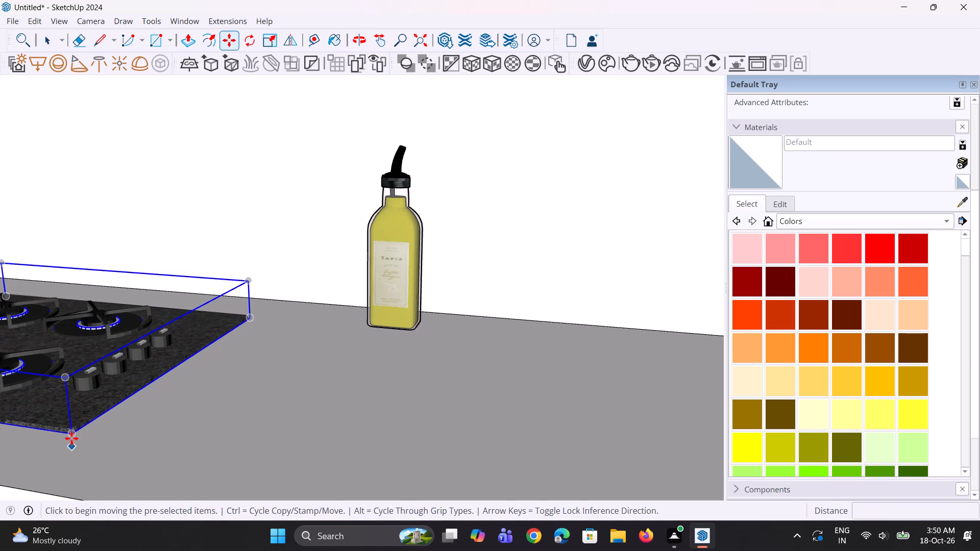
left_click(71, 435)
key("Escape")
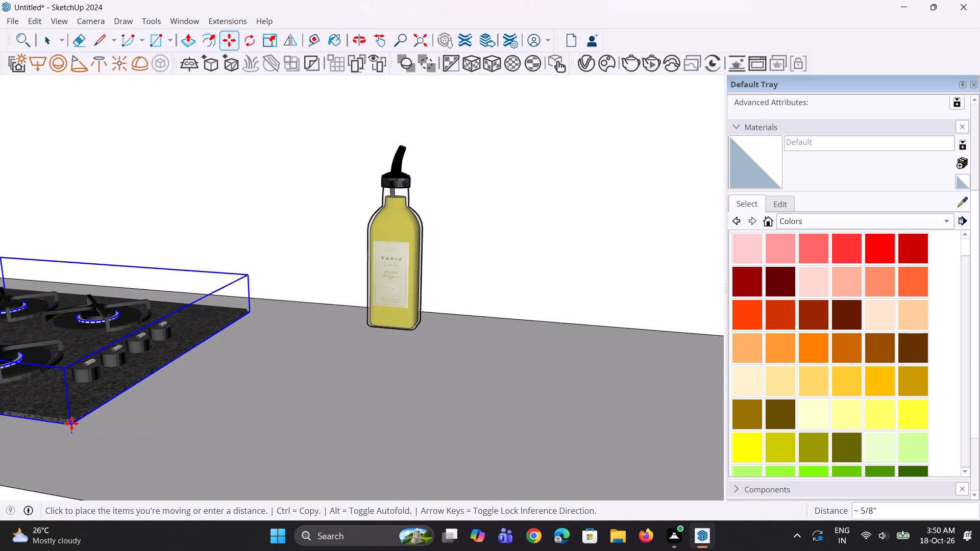
Copy the oil bottle along the back wall, about 5 1/16" from the original, on the side away from the cooktop.
scroll(115, 455, "down", 5)
middle_click_drag(123, 455, 140, 460)
key("space")
left_click(323, 327)
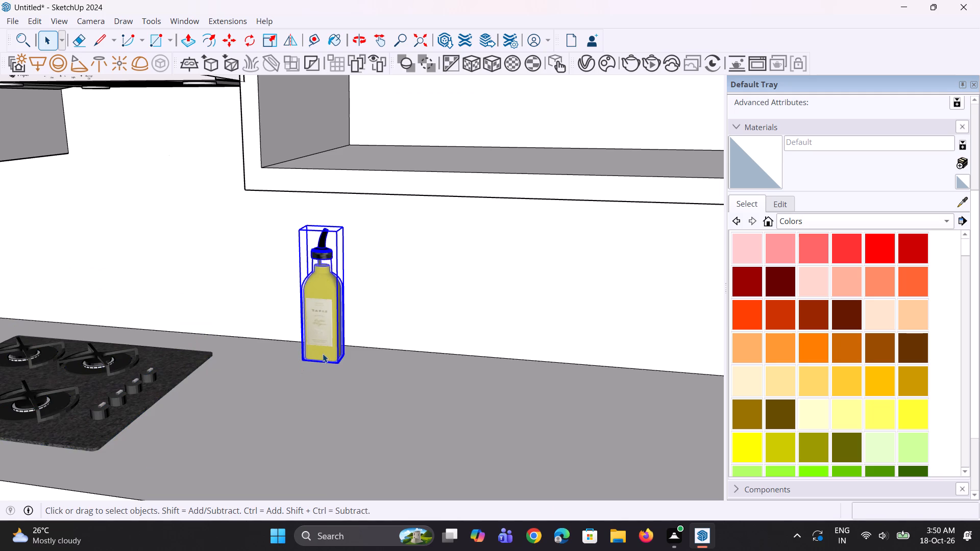
key("m")
left_click(323, 353)
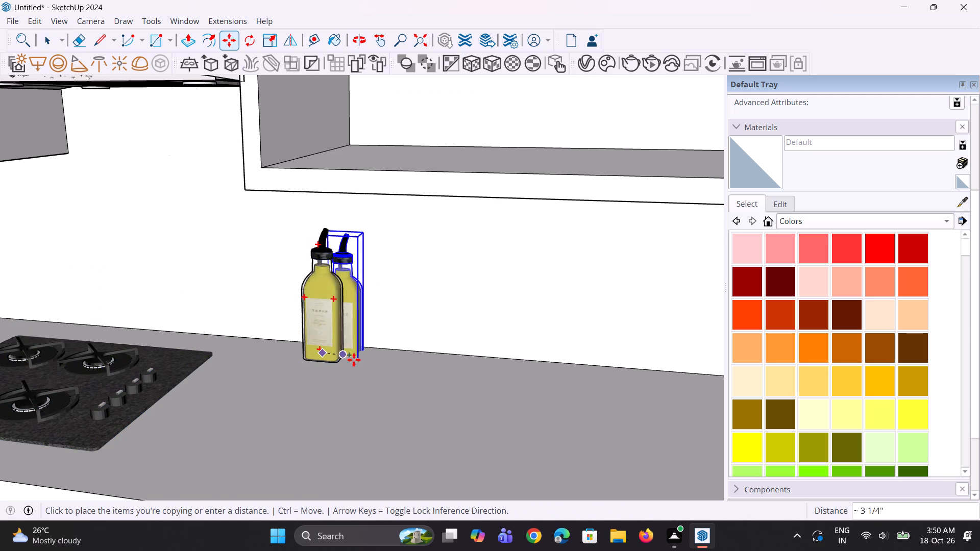
left_click(363, 362)
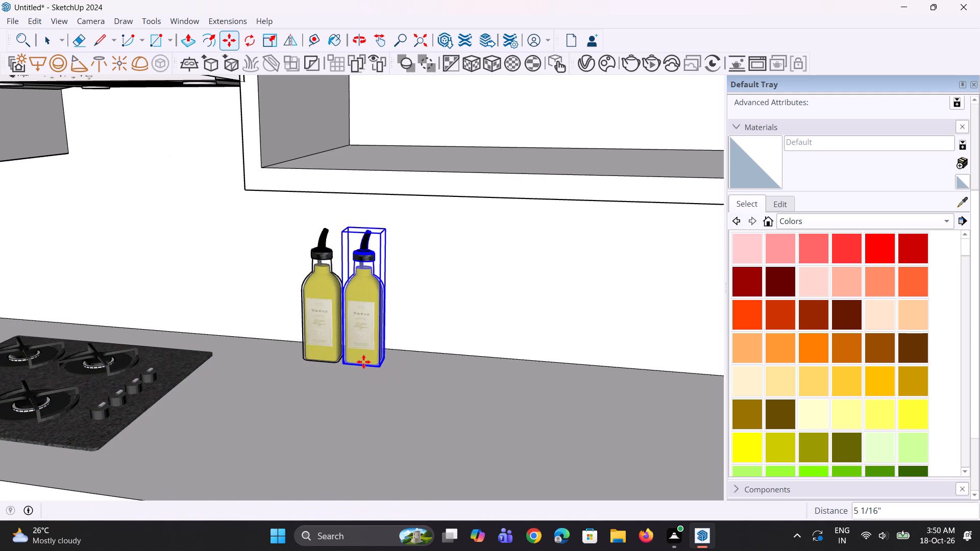
Copy the second oil bottle to a spot on the countertop in front of the two existing bottles.
key("m")
left_click(366, 352)
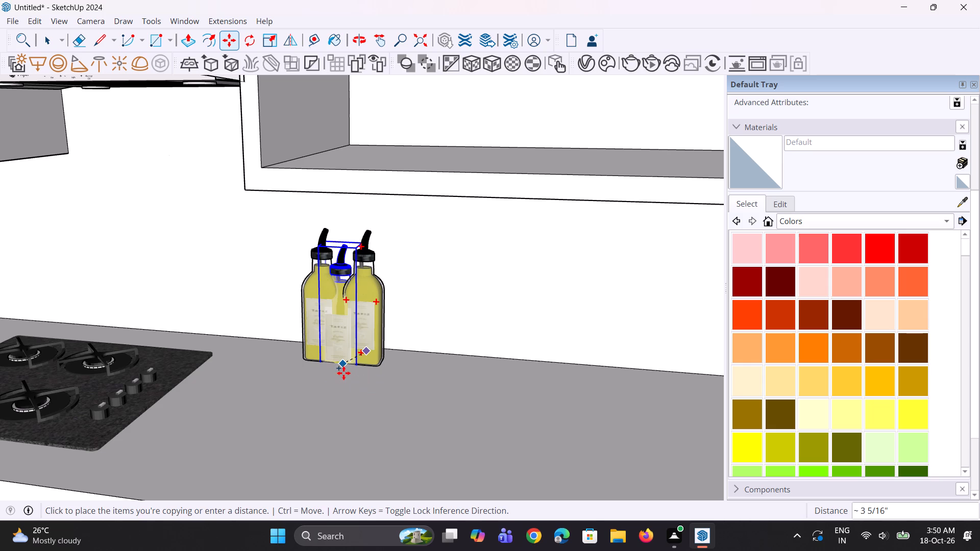
left_click(344, 378)
Move the new front oil bottle so it stands centred just in front of the gap between the two rear bottles.
scroll(359, 382, "up", 1)
middle_click_drag(360, 382, 495, 398)
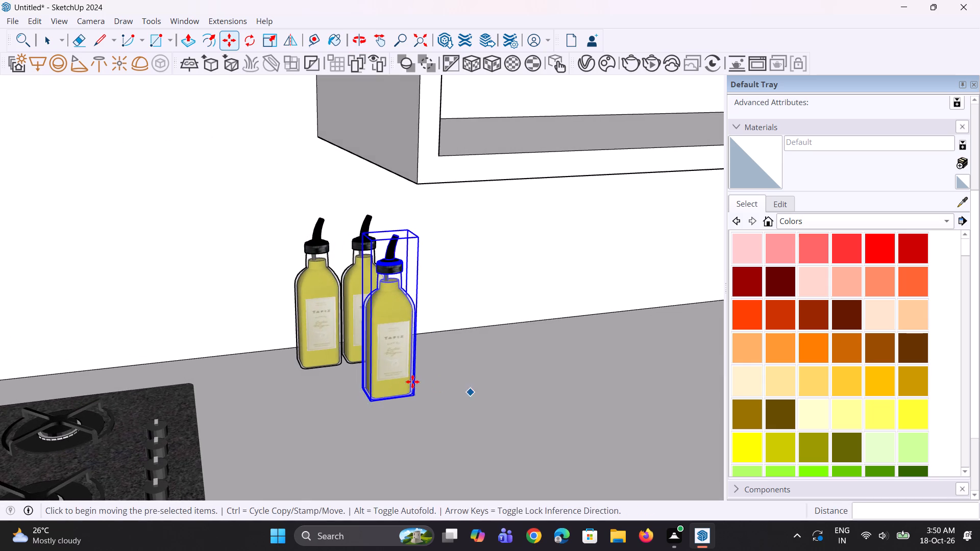
left_click(374, 402)
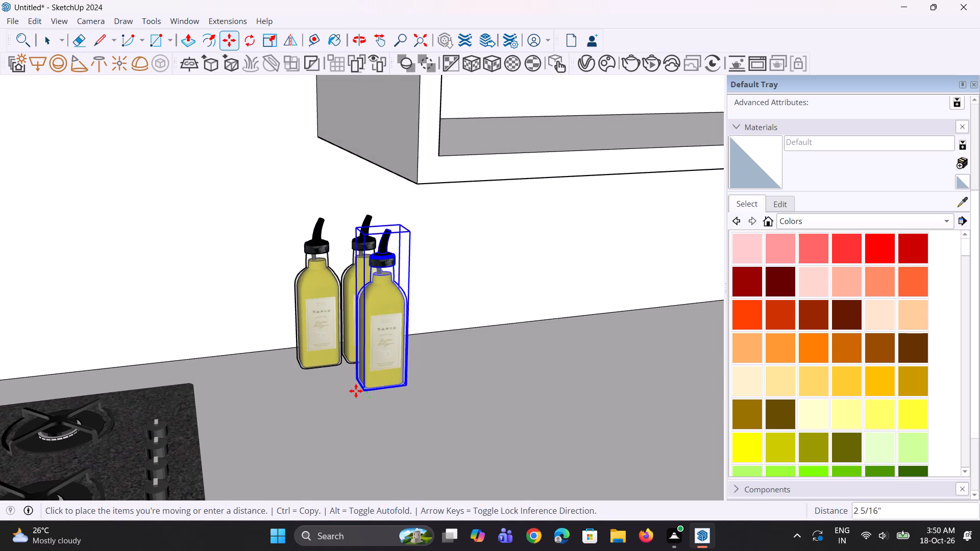
left_click(342, 385)
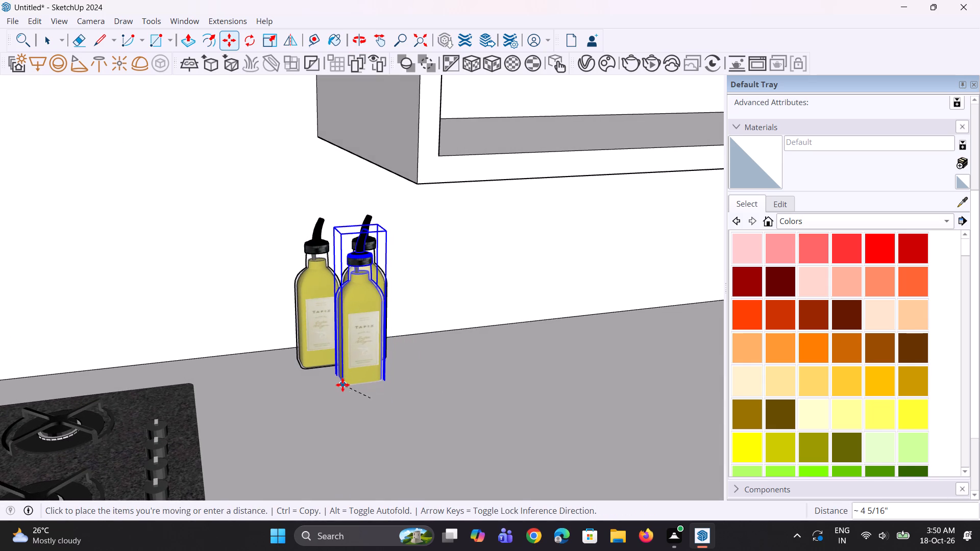
middle_click_drag(399, 381, 288, 372)
scroll(384, 392, "up", 4)
left_click(364, 379)
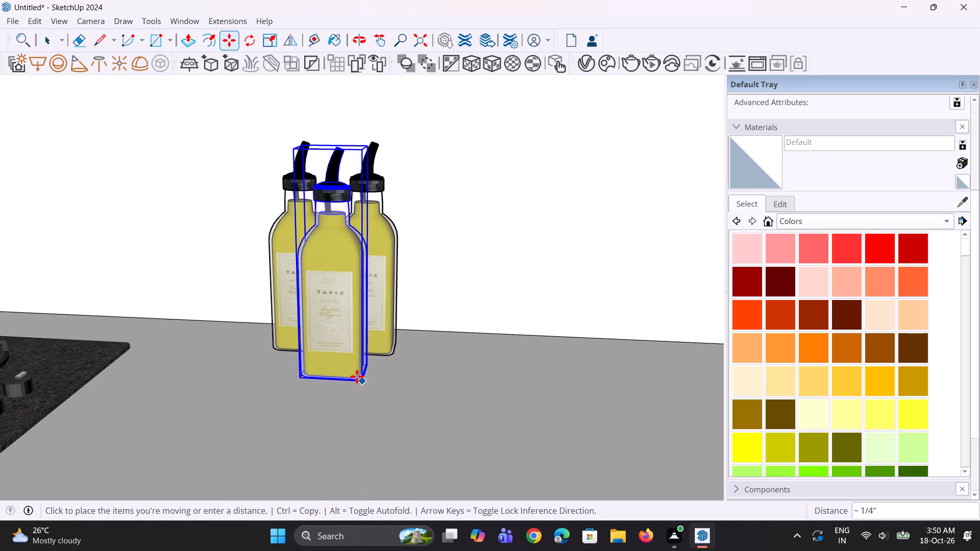
left_click(357, 376)
middle_click_drag(379, 379, 367, 393)
Move the rear oil bottle farther from the cooktop slightly along the wall, opening a gap between the rear bottles.
key("space")
left_click(373, 325)
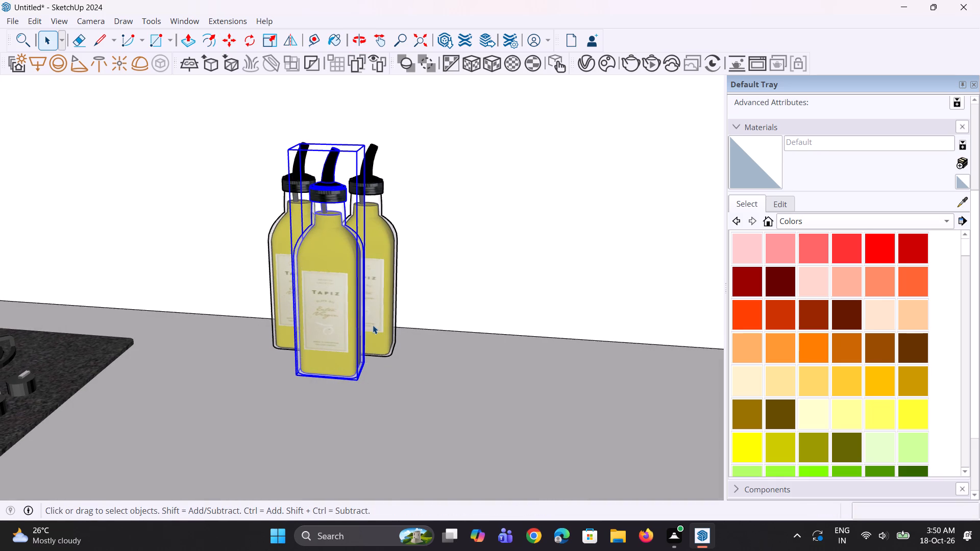
key("m")
left_click(381, 325)
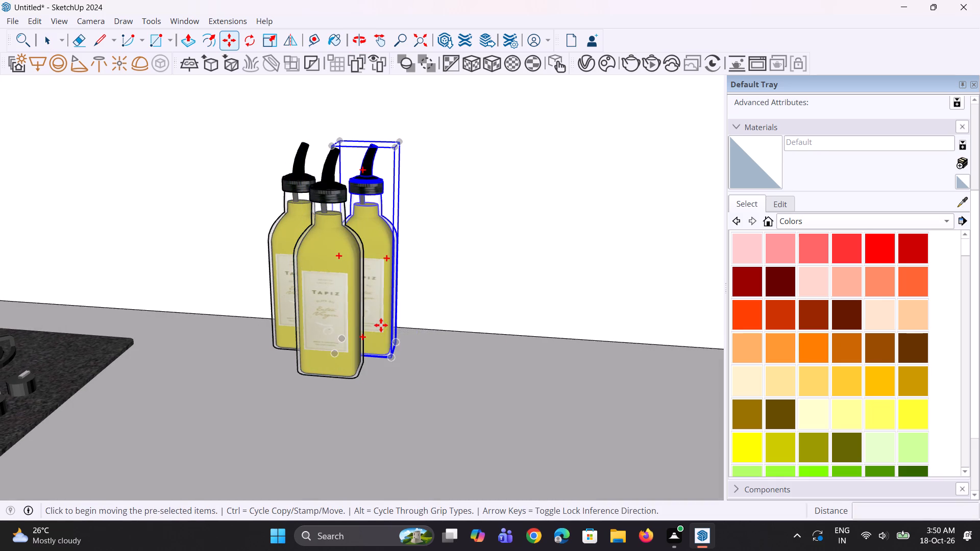
left_click(403, 332)
Shift the front oil bottle about 5/8" away from the cooktop to centre it between the rear bottles.
key("space")
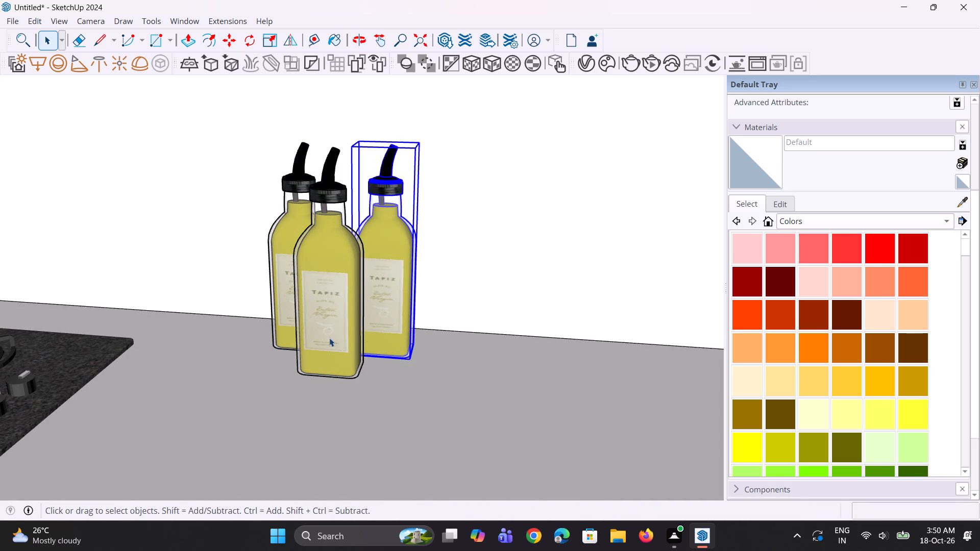
left_click(329, 338)
key("m")
left_click(329, 338)
left_click(339, 339)
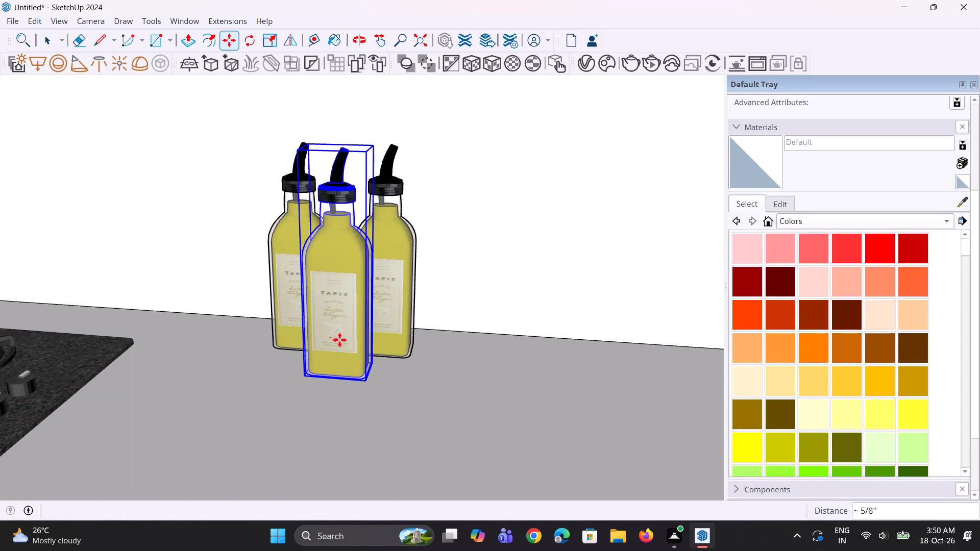
Examine the oil bottle group against the cooktop, wall cabinets and tall units from several angles.
scroll(318, 394, "down", 5)
middle_click_drag(317, 393, 166, 386)
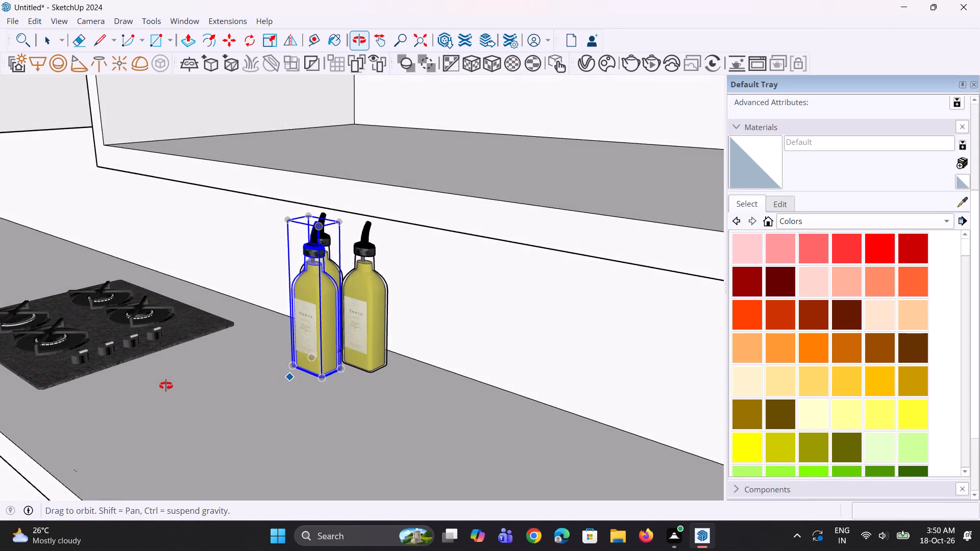
middle_click_drag(166, 386, 266, 386)
scroll(310, 383, "down", 14)
key("space")
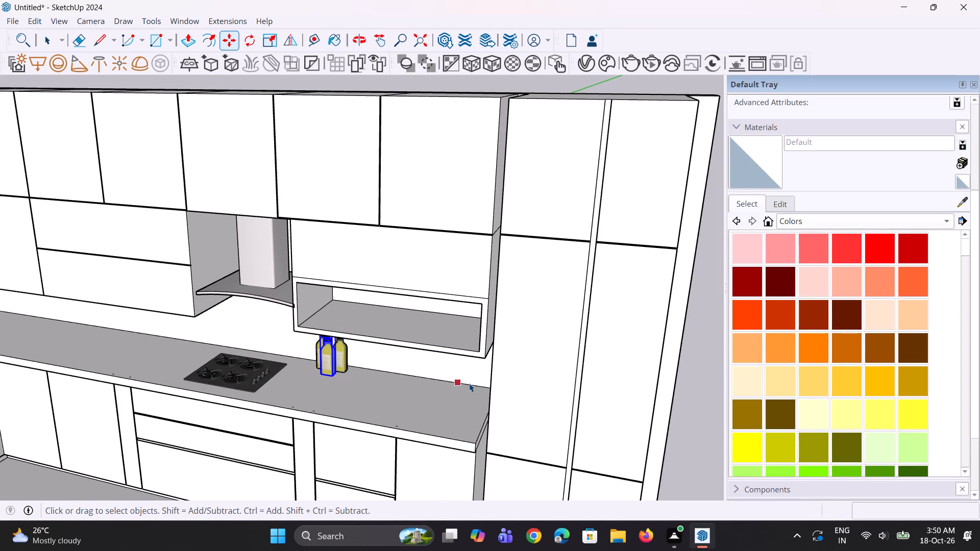
key("space")
key("space")
left_click(702, 444)
middle_click_drag(446, 395, 413, 338)
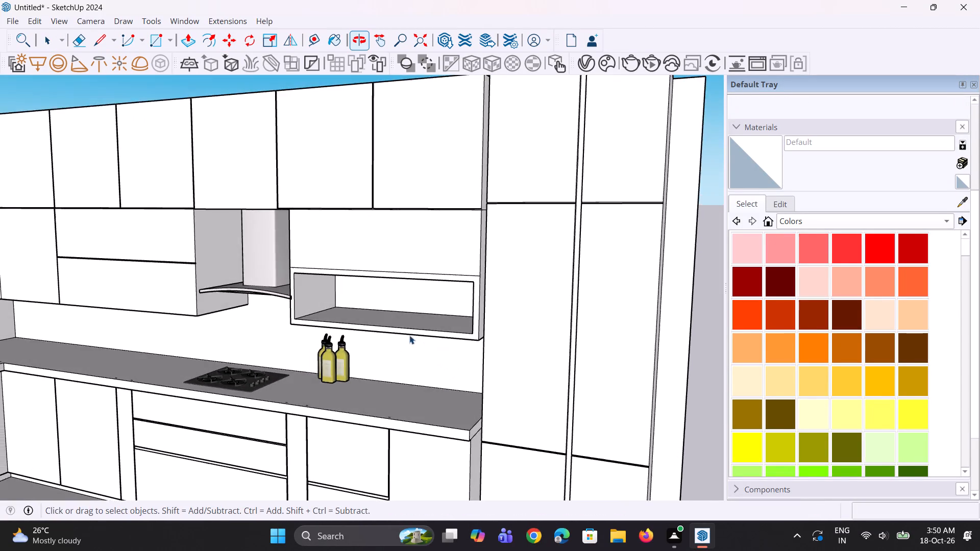
Explode the imported cutting board set, lying outside the kitchen near the appliances, into individual boards.
scroll(346, 398, "down", 4)
middle_click_drag(394, 404, 440, 423)
scroll(438, 423, "up", 2)
middle_click_drag(415, 407, 374, 401)
scroll(379, 395, "down", 9)
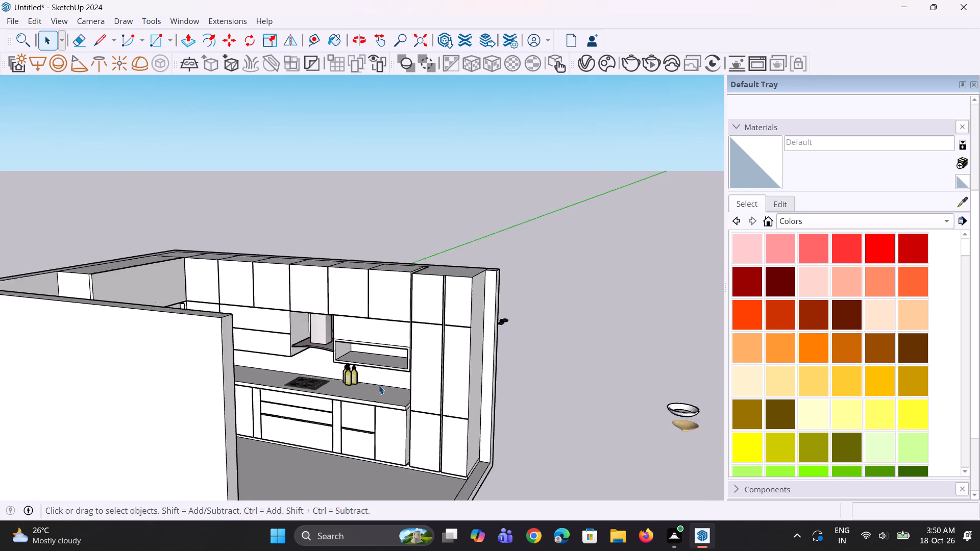
scroll(379, 385, "down", 4)
scroll(511, 419, "up", 3)
scroll(577, 415, "up", 4)
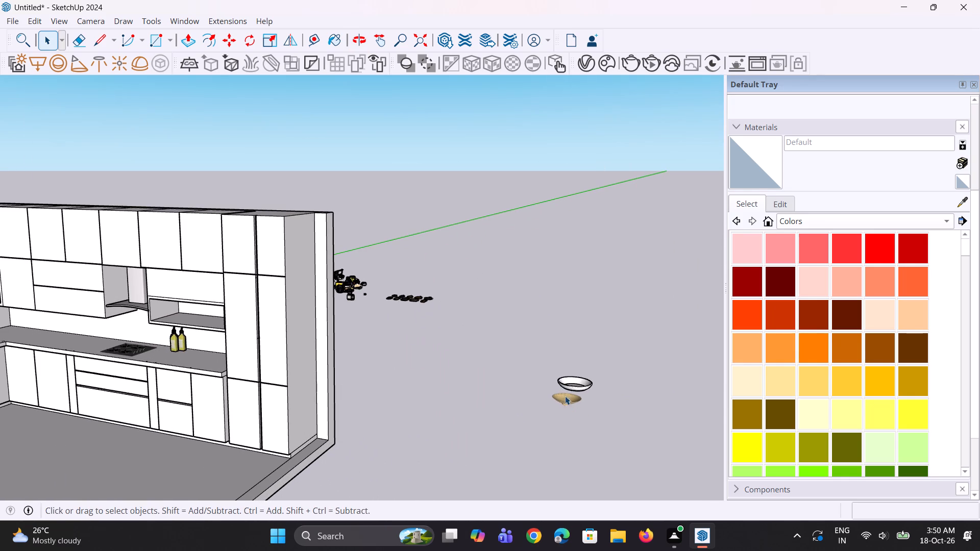
middle_click_drag(449, 380, 439, 447)
scroll(439, 447, "down", 1)
scroll(427, 224, "up", 9)
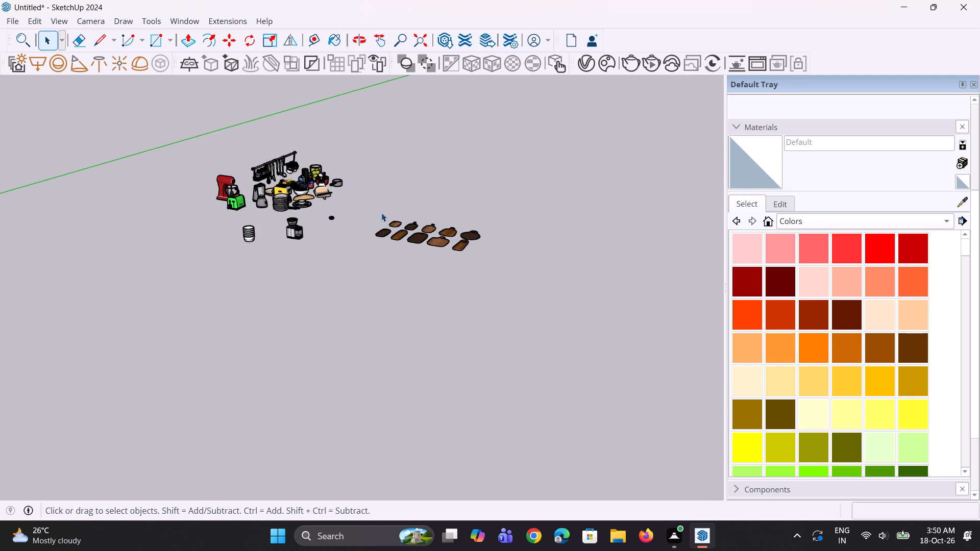
left_click_drag(358, 211, 535, 290)
right_click(442, 232)
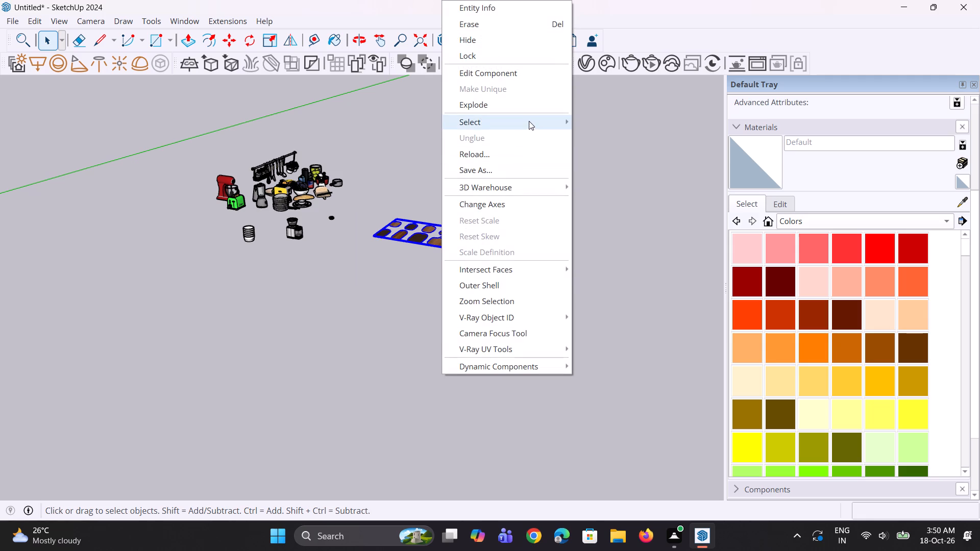
left_click(522, 111)
middle_click_drag(482, 271, 499, 311)
left_click(450, 289)
Move the wooden cutting board with the short handle out of the back row to open ground in front of the set.
scroll(448, 241, "up", 2)
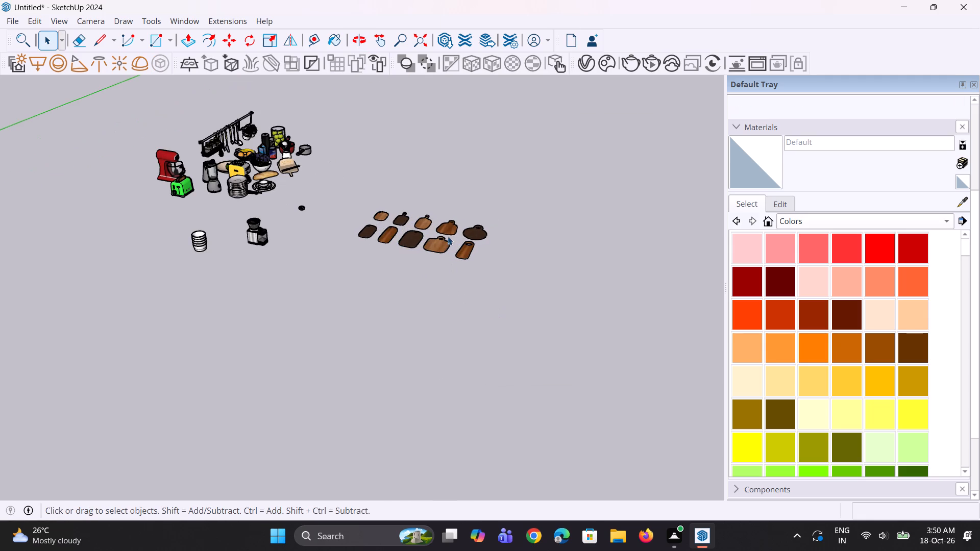
left_click(438, 251)
left_click(452, 230)
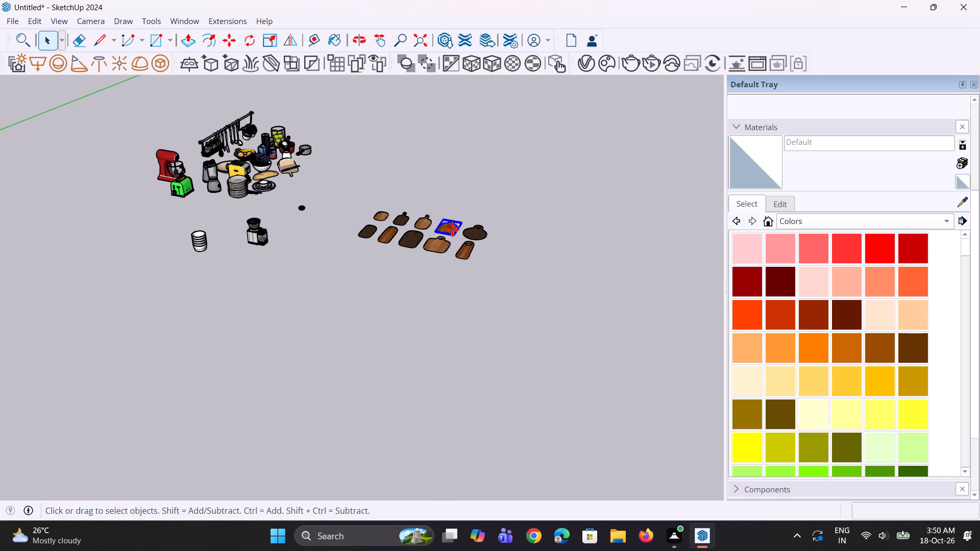
key("m")
left_click_drag(452, 229, 464, 231)
key("Escape")
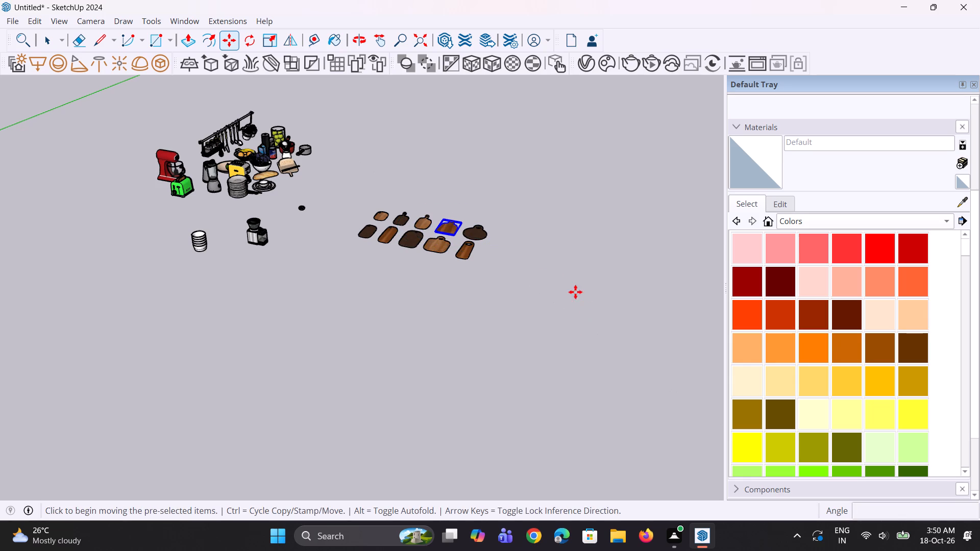
left_click(463, 226)
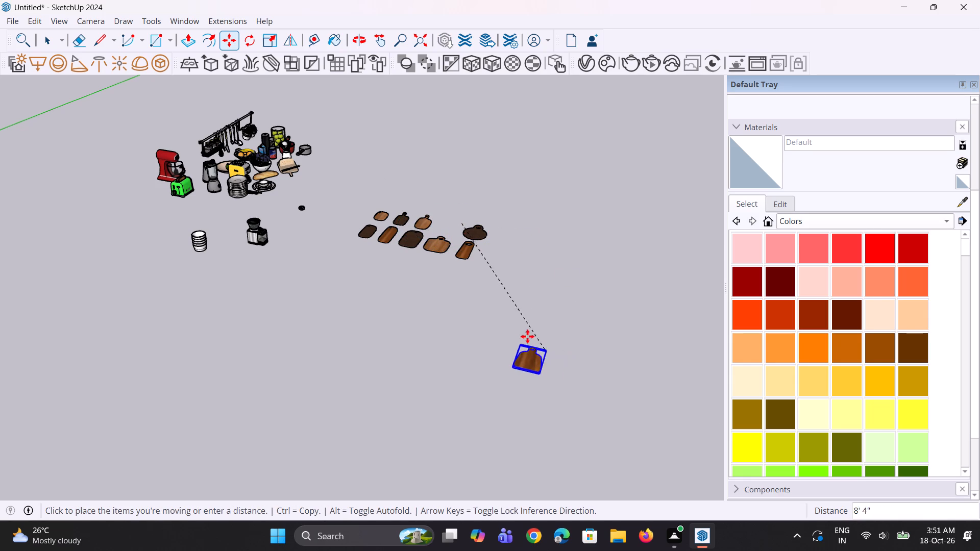
left_click(522, 324)
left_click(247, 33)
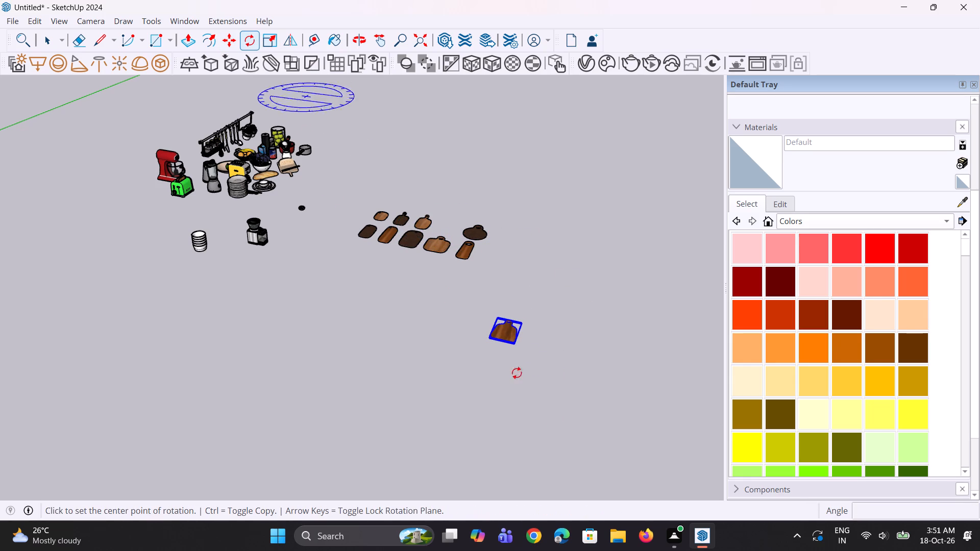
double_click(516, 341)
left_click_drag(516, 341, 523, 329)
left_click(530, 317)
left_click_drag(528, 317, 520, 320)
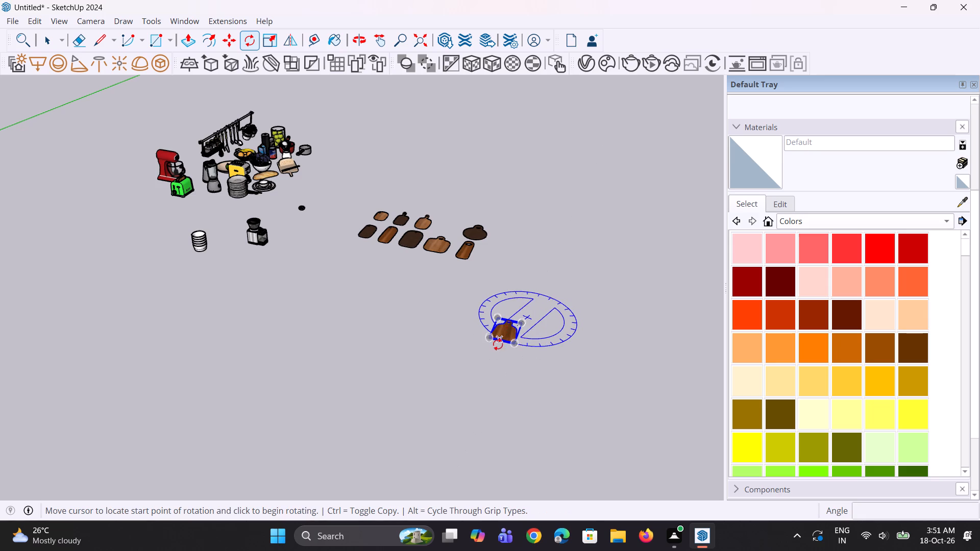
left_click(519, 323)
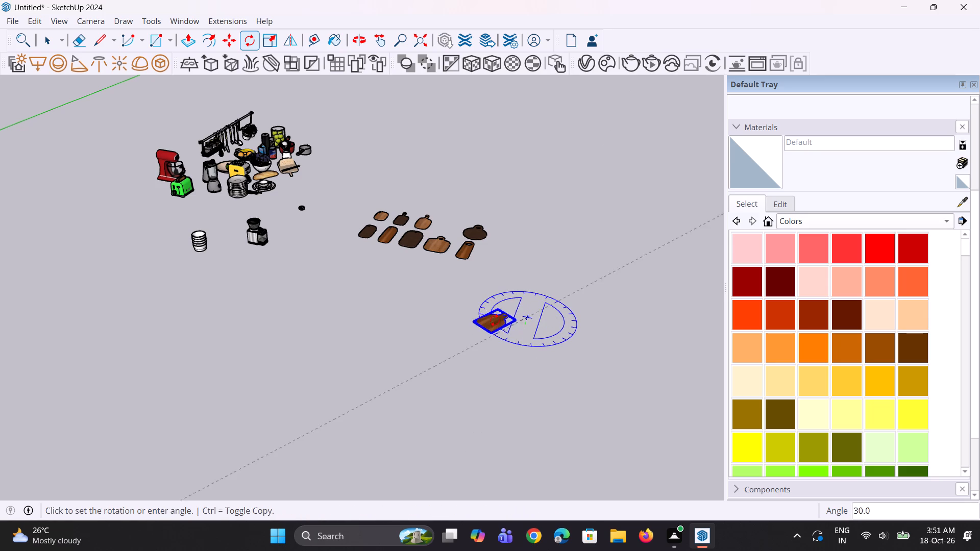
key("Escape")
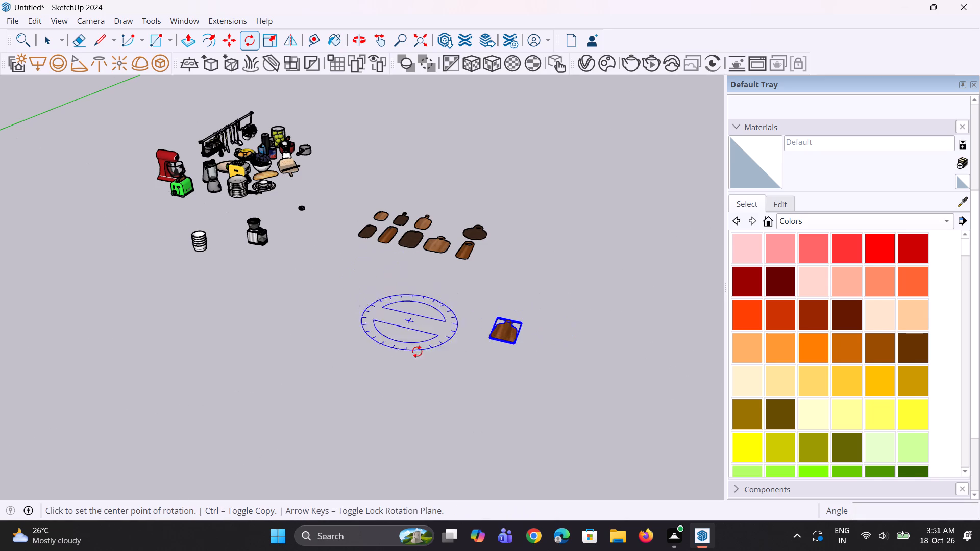
Rotate the separated cutting board 90 degrees about its bottom edge so it stands upright.
scroll(471, 347, "up", 1)
left_click_drag(483, 339, 504, 338)
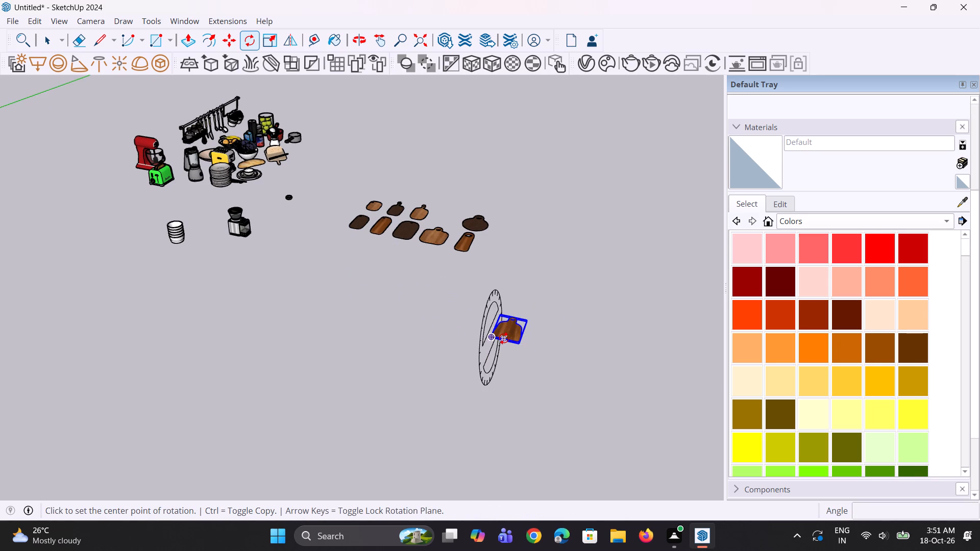
left_click_drag(504, 338, 505, 338)
left_click(517, 343)
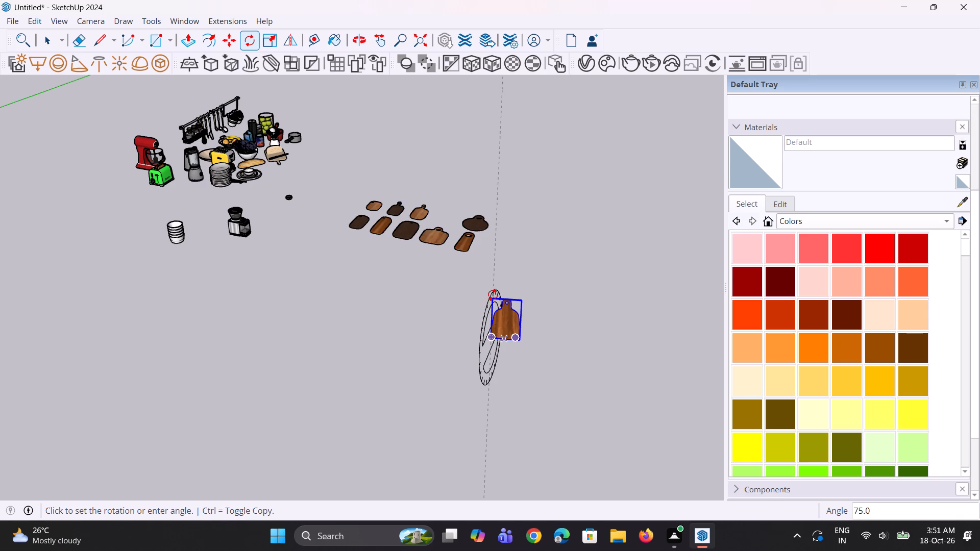
type("90")
key("Return")
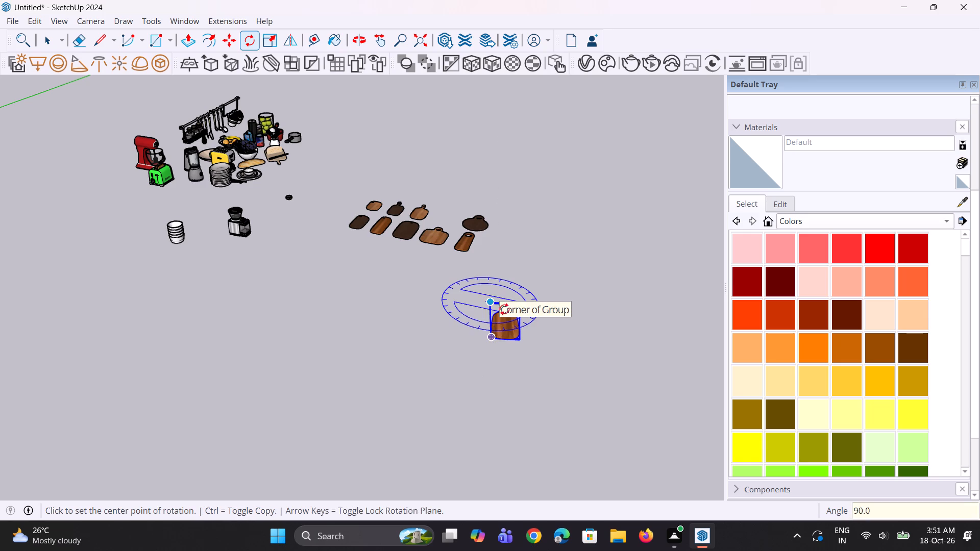
middle_click_drag(521, 327, 526, 365)
key("space")
left_click(496, 405)
Move the upright cutting board from the open ground into the kitchen, standing it on the countertop near the back wall beside the cooktop.
middle_click_drag(519, 355, 438, 360)
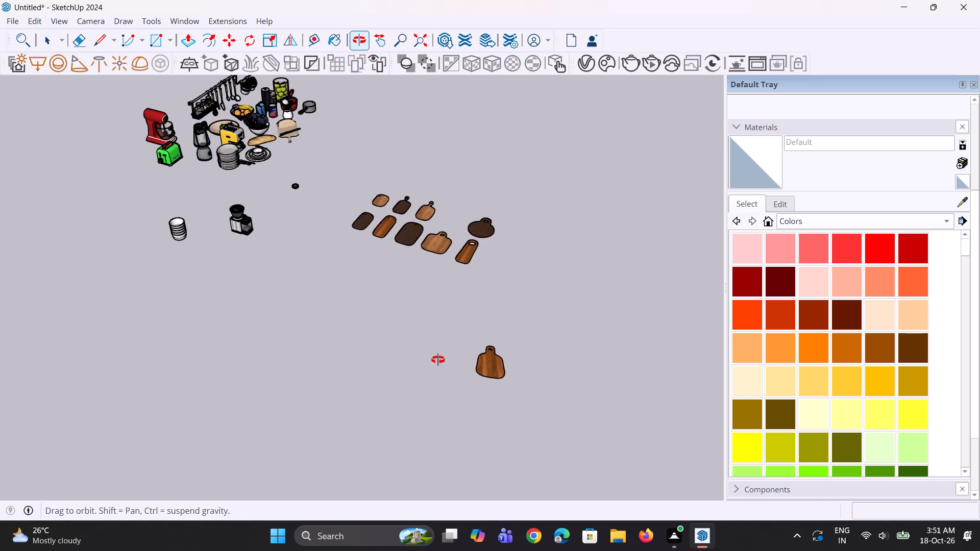
middle_click_drag(438, 360, 560, 328)
left_click(536, 328)
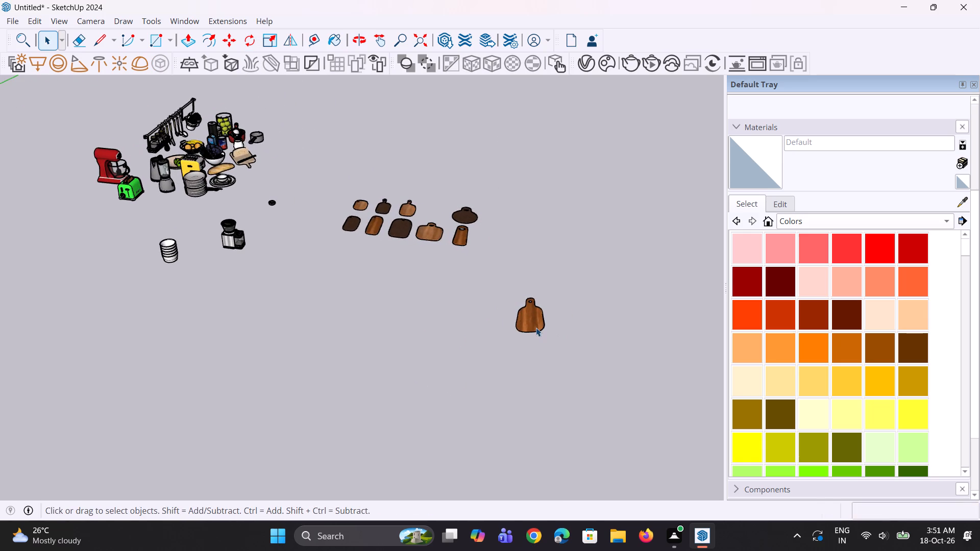
middle_click_drag(365, 295, 492, 236)
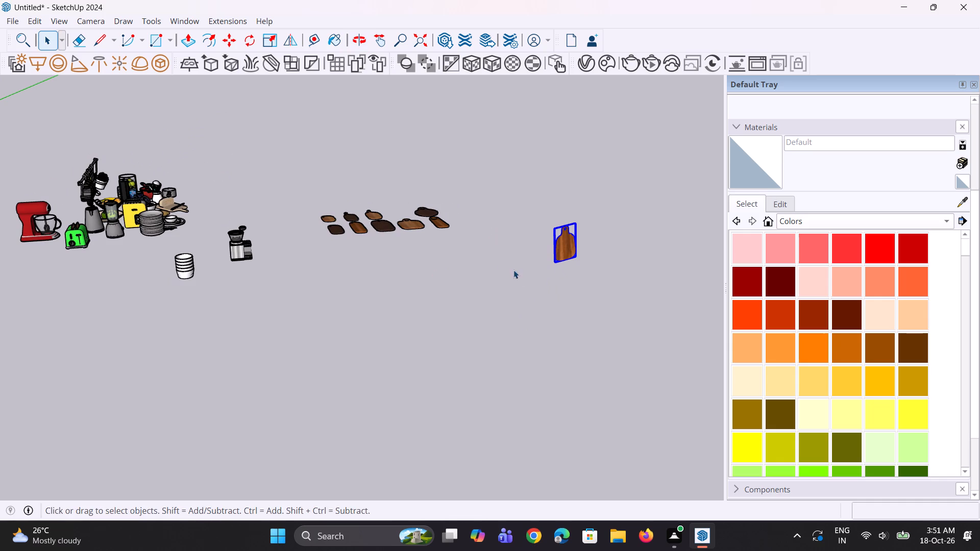
key("m")
left_click_drag(553, 264, 553, 269)
scroll(543, 420, "down", 9)
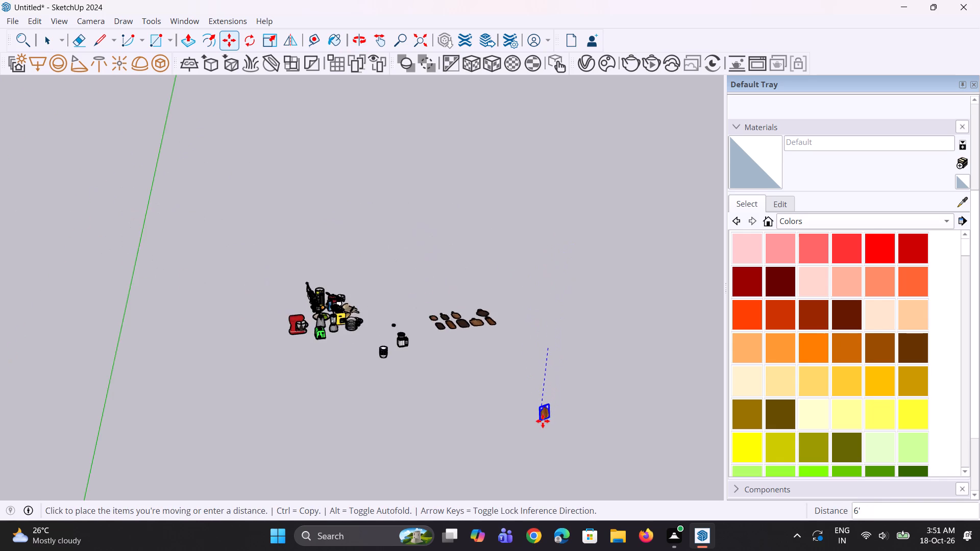
scroll(461, 408, "down", 12)
middle_click_drag(587, 447, 534, 444)
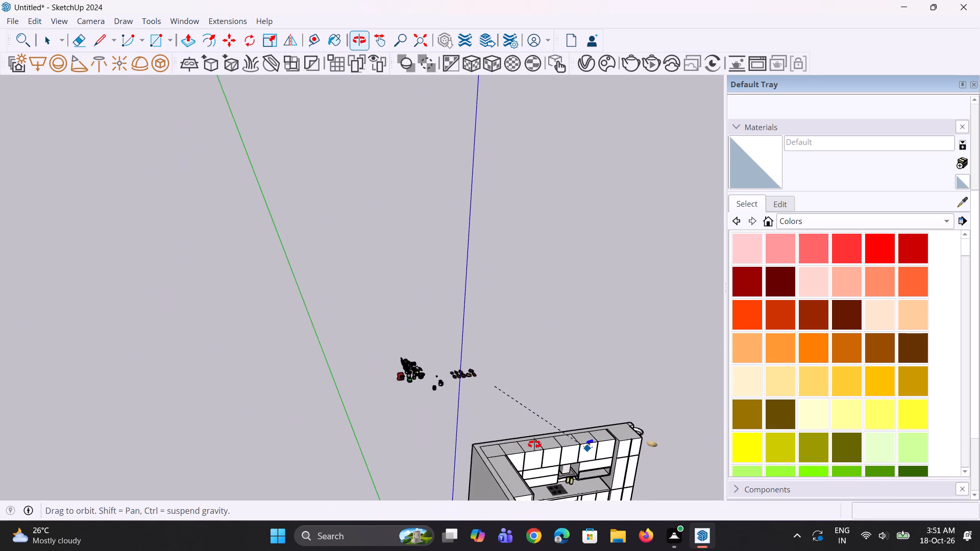
middle_click_drag(534, 444, 474, 421)
scroll(449, 352, "down", 12)
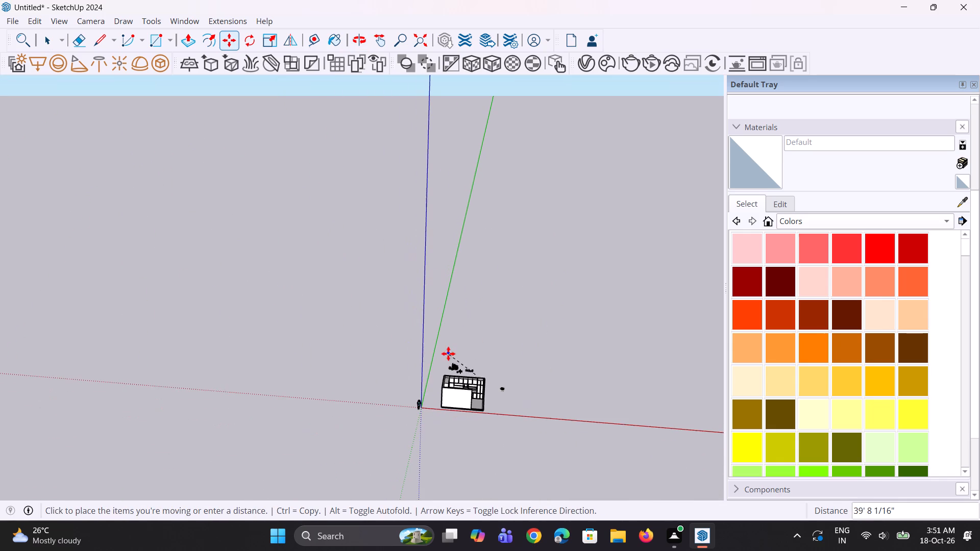
scroll(460, 384, "up", 16)
scroll(465, 359, "down", 1)
middle_click_drag(458, 368, 447, 412)
scroll(484, 388, "up", 4)
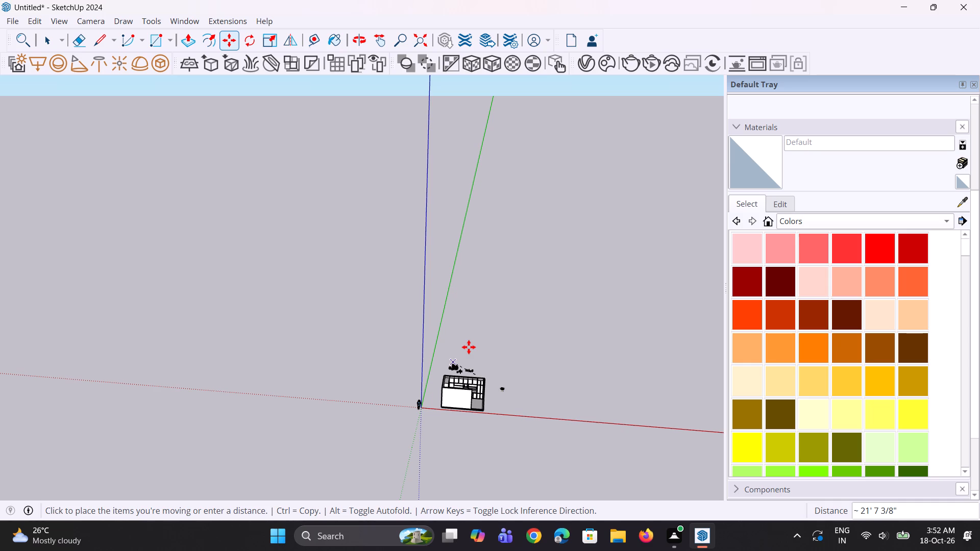
scroll(445, 409, "up", 7)
scroll(490, 385, "up", 5)
middle_click_drag(490, 386, 433, 423)
scroll(485, 397, "up", 6)
scroll(485, 392, "up", 16)
scroll(494, 388, "up", 6)
middle_click_drag(500, 397, 416, 409)
middle_click_drag(540, 411, 401, 403)
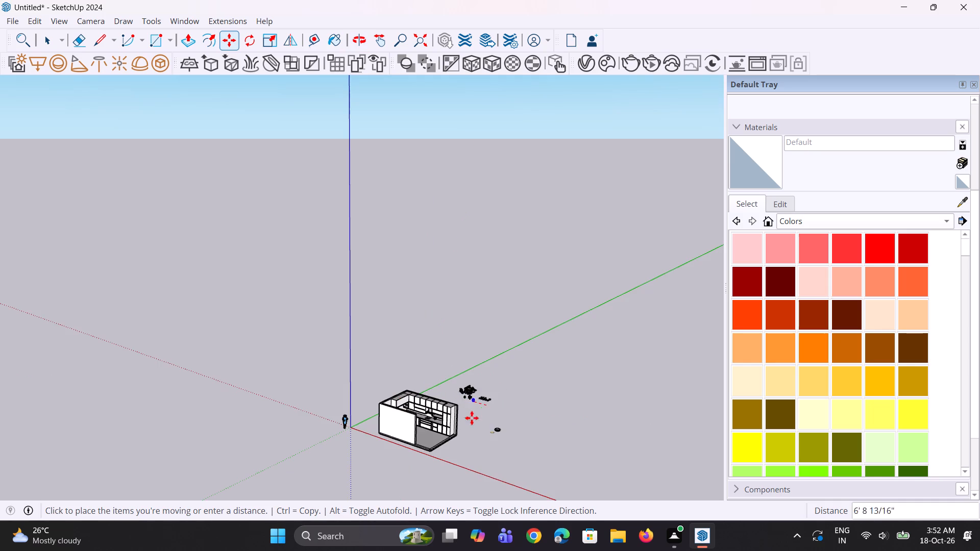
scroll(459, 434, "up", 6)
scroll(423, 405, "up", 12)
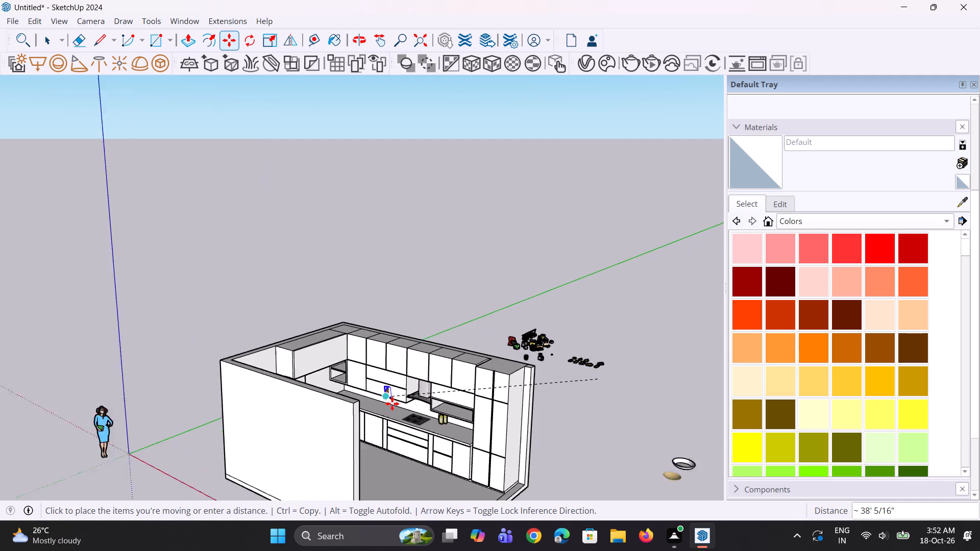
scroll(392, 404, "up", 19)
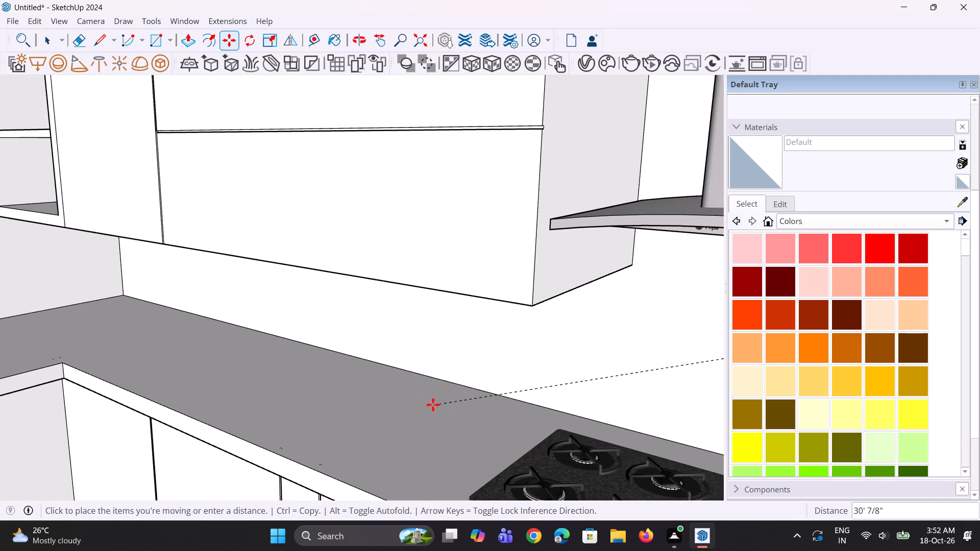
left_click(434, 404)
middle_click_drag(453, 443, 369, 430)
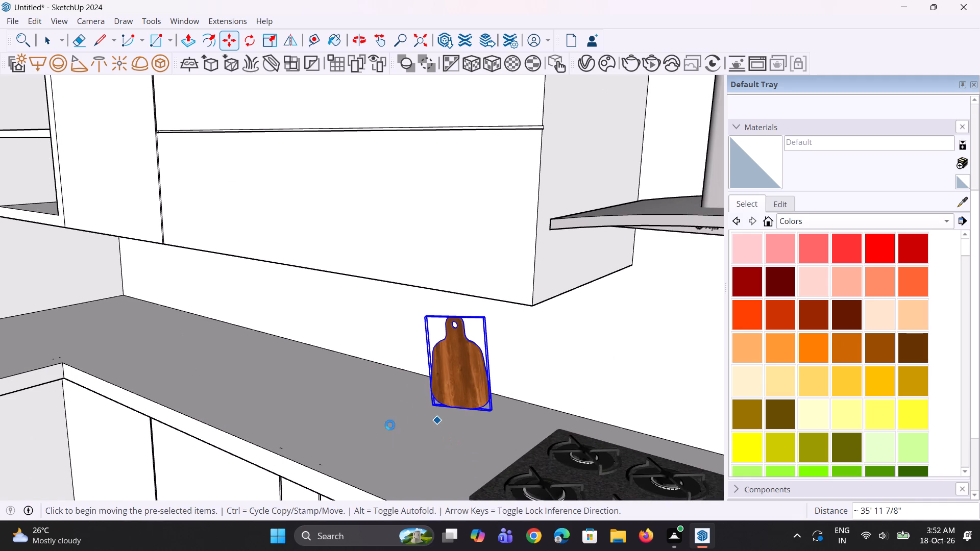
scroll(407, 411, "down", 1)
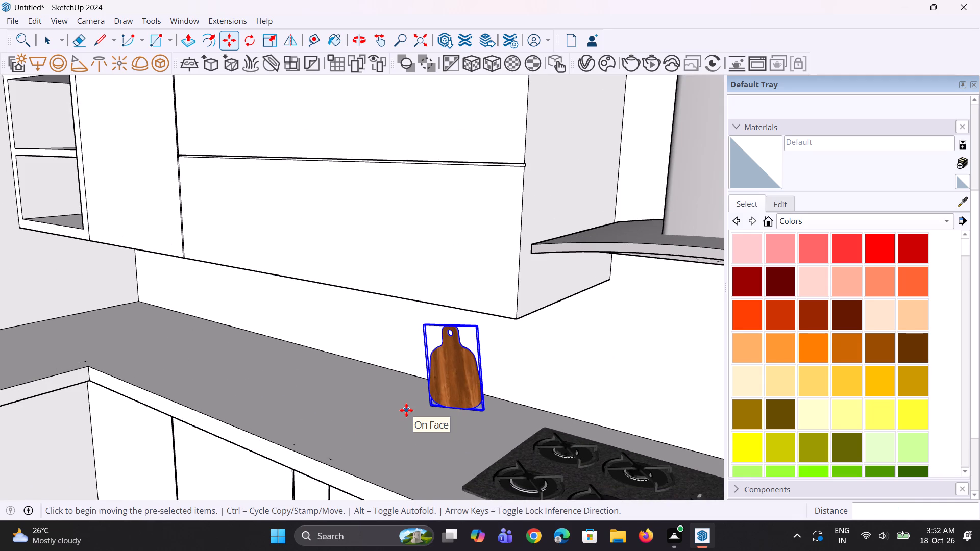
Save the model in the Documents folder under the file name jcjcjcj.
key("ctrl+s")
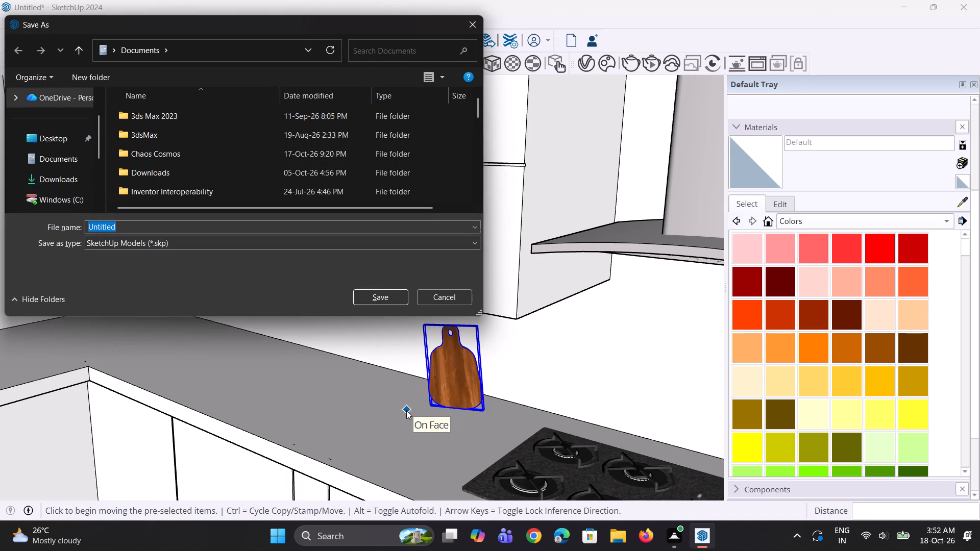
type("jc")
type("jcjcj")
key("Return")
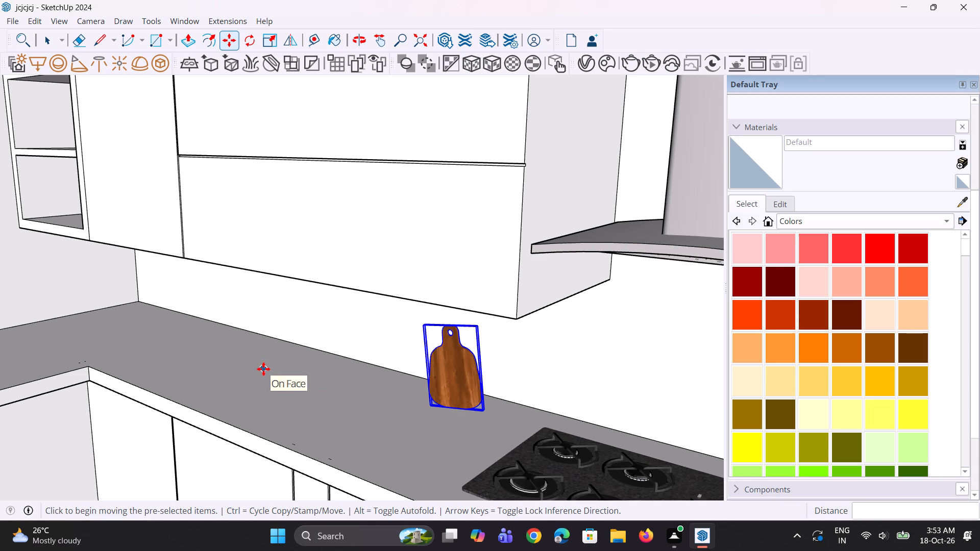
Nudge the cutting board about 5/8" along the red axis toward the cooktop.
middle_click_drag(278, 373, 341, 366)
scroll(341, 366, "down", 1)
scroll(464, 391, "up", 5)
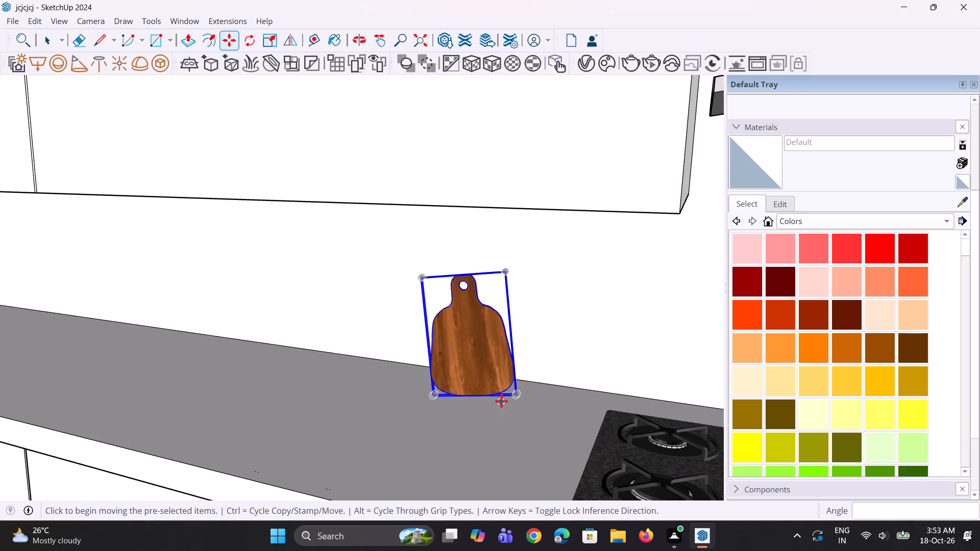
key("m")
left_click(520, 395)
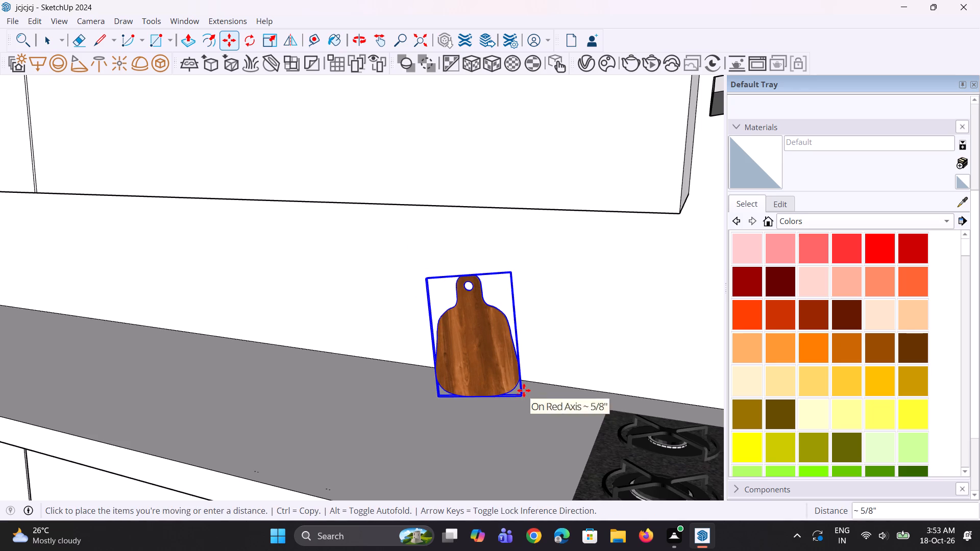
left_click(525, 389)
Move the cutting board about 6' along the red axis, past the cooktop to the far side of the oil bottles.
scroll(430, 419, "down", 6)
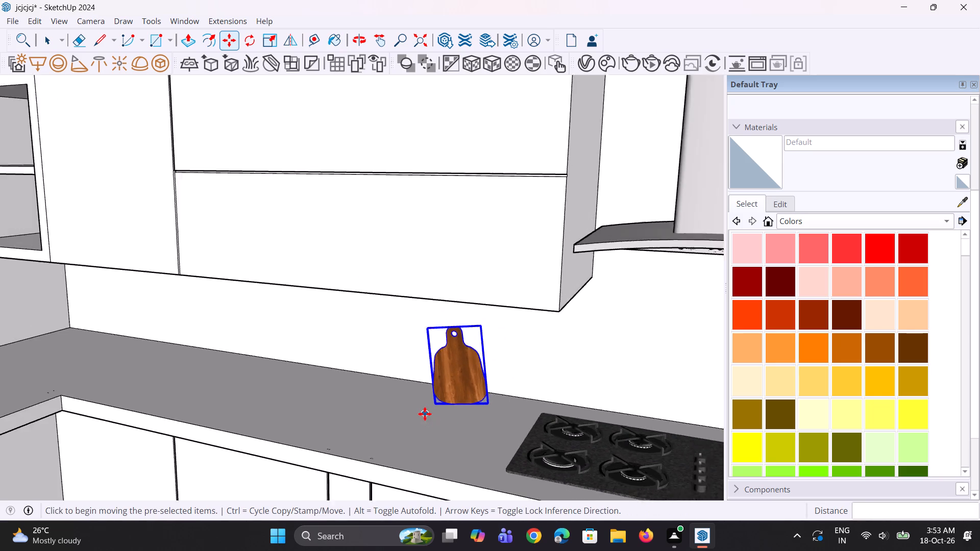
scroll(425, 414, "down", 7)
left_click(423, 37)
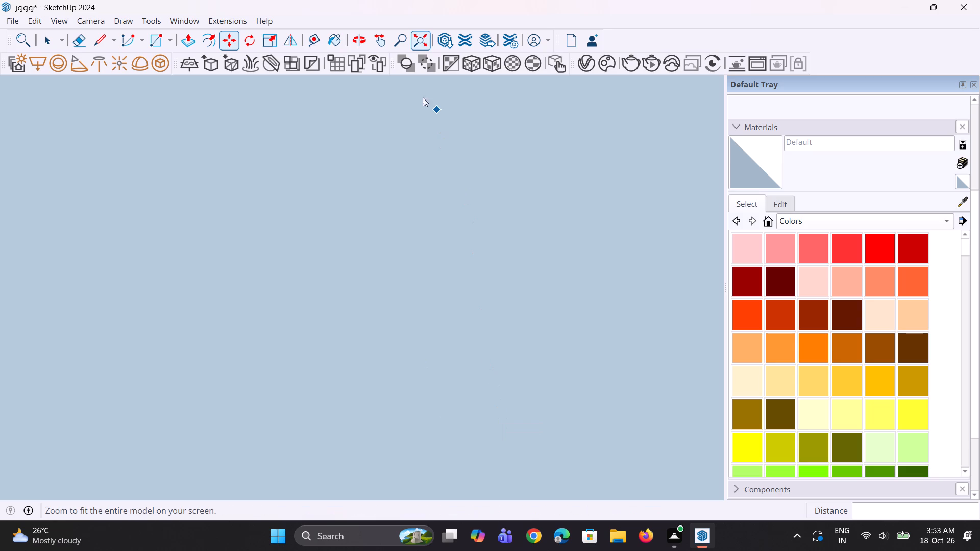
middle_click_drag(448, 366, 495, 494)
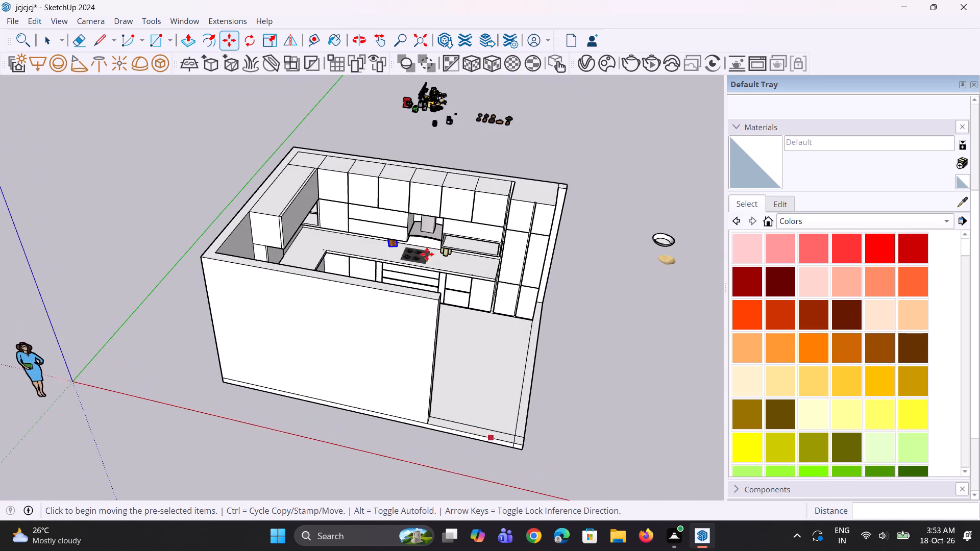
scroll(422, 242, "up", 12)
middle_click_drag(403, 253, 405, 233)
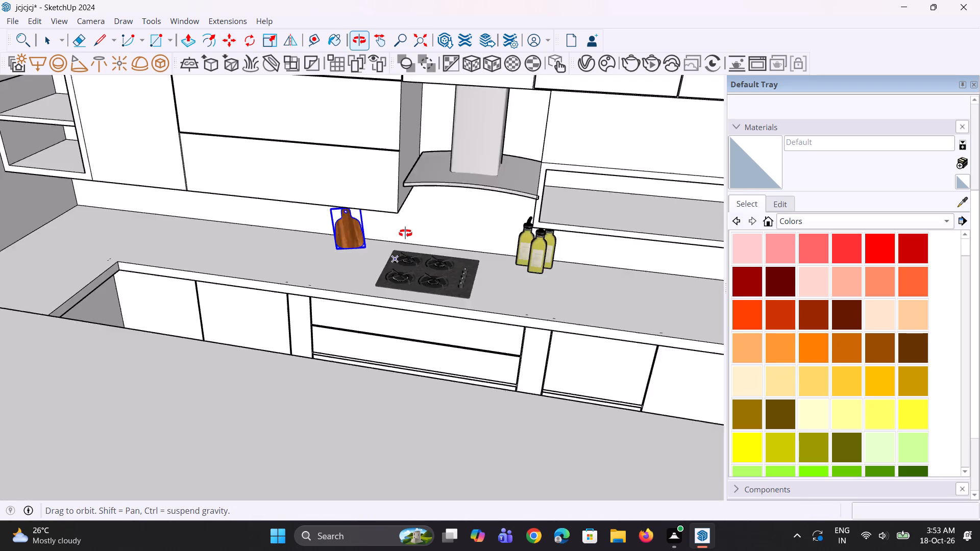
middle_click_drag(405, 233, 401, 228)
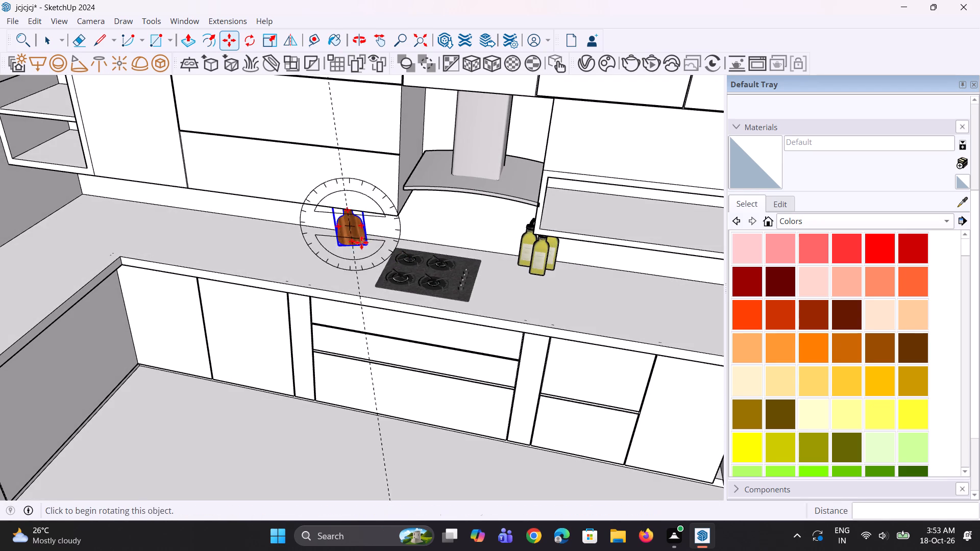
left_click(365, 244)
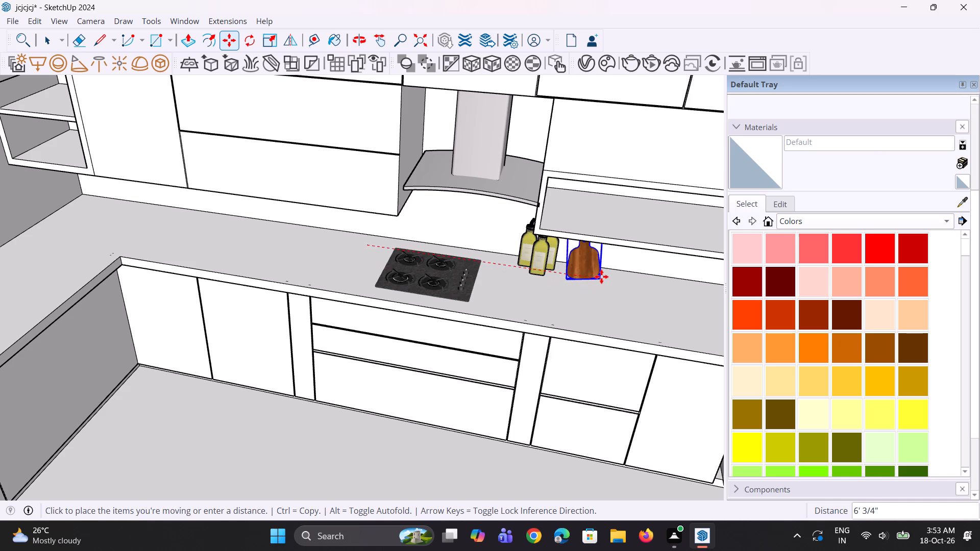
left_click(601, 277)
Shift the cutting board about 7 11/16" farther from the oil bottles along the red axis.
scroll(597, 302, "down", 3)
middle_click_drag(597, 289, 582, 282)
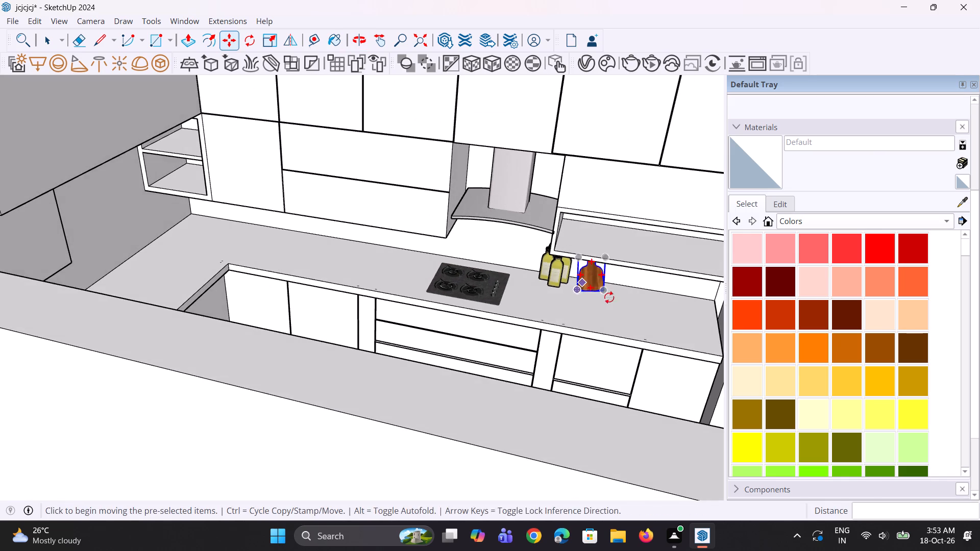
scroll(614, 297, "up", 2)
left_click(604, 289)
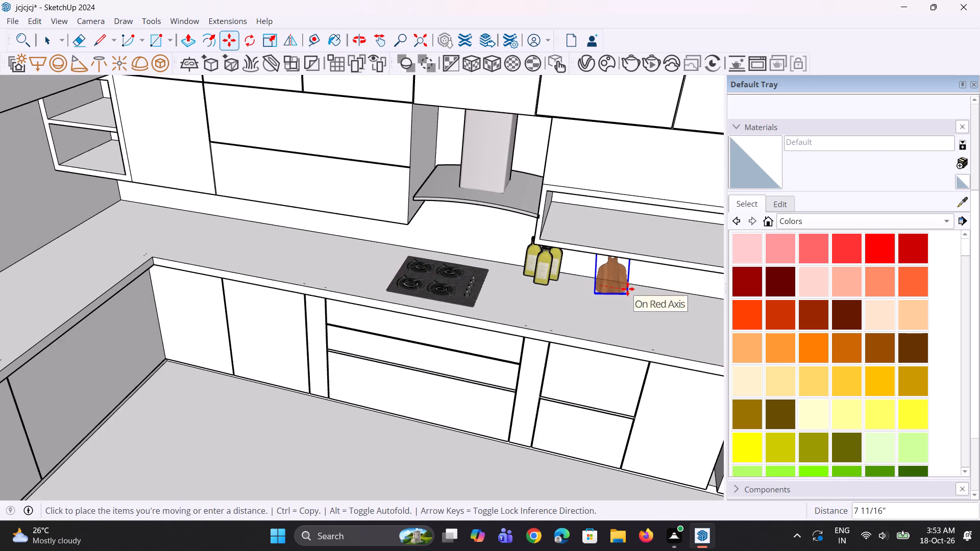
left_click(627, 289)
Scale the cutting board up uniformly from its upper corner by a factor of about 1.2.
scroll(624, 267, "up", 4)
middle_click_drag(624, 266, 624, 237)
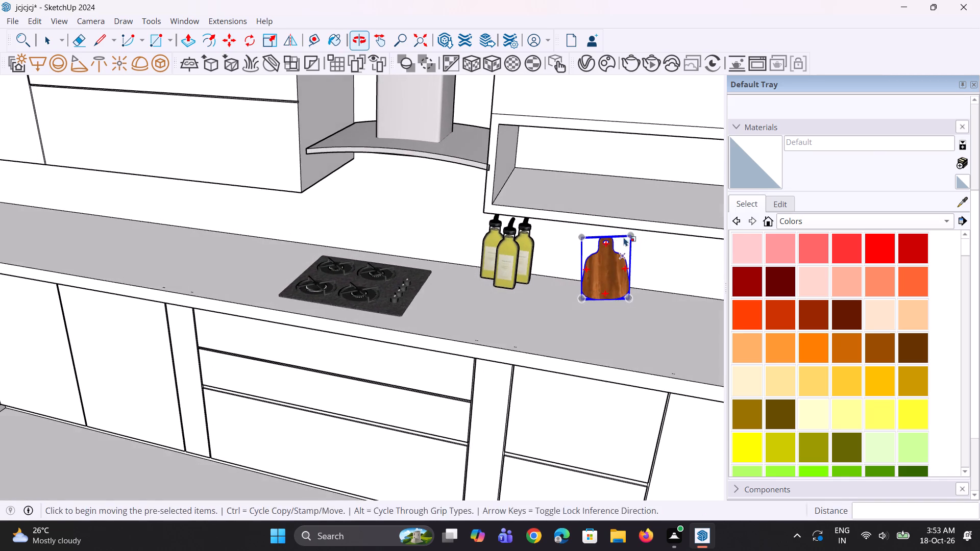
key("s")
scroll(598, 245, "up", 2)
left_click(577, 241)
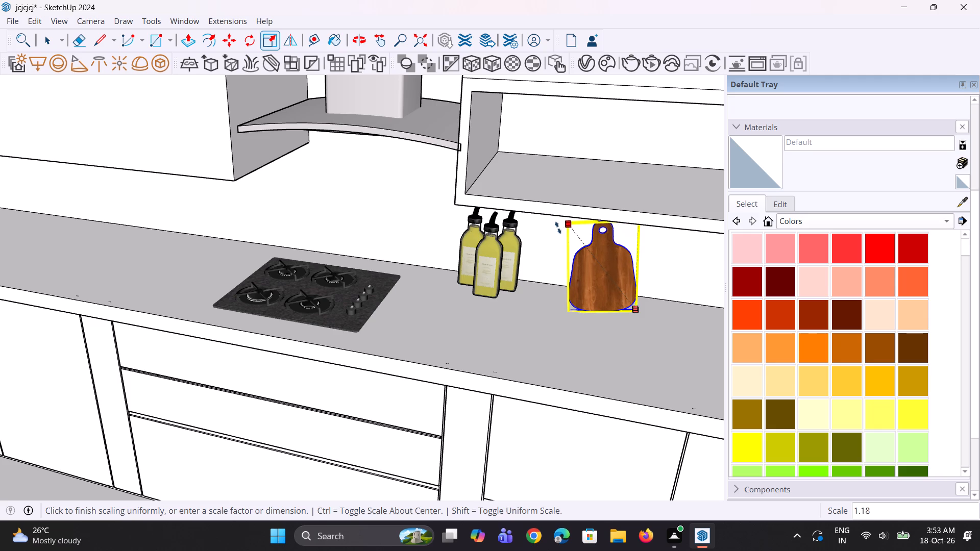
left_click(550, 226)
Nudge the front oil bottle slightly on the countertop, closer to the other two bottles.
middle_click_drag(581, 290, 739, 338)
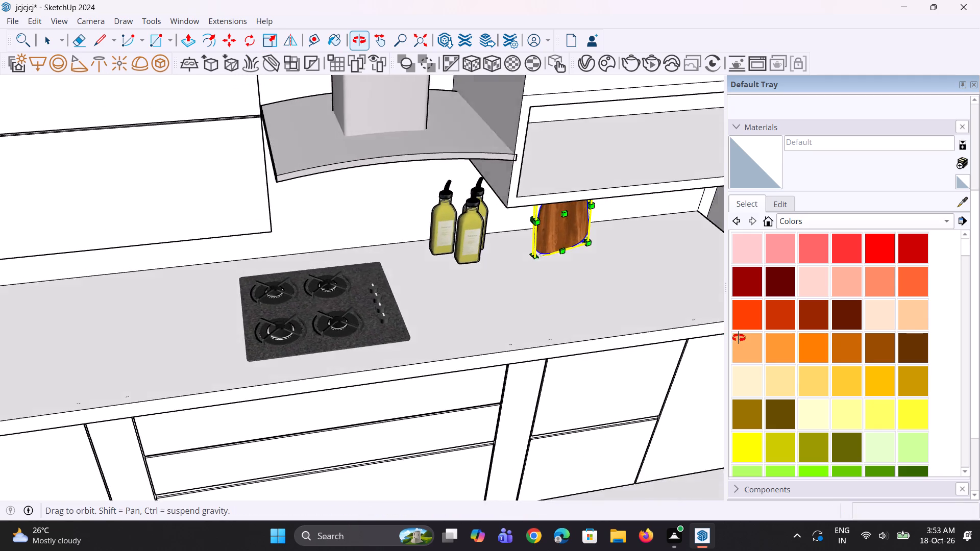
middle_click_drag(739, 338, 773, 329)
key("space")
key("space")
left_click(459, 252)
scroll(451, 262, "up", 4)
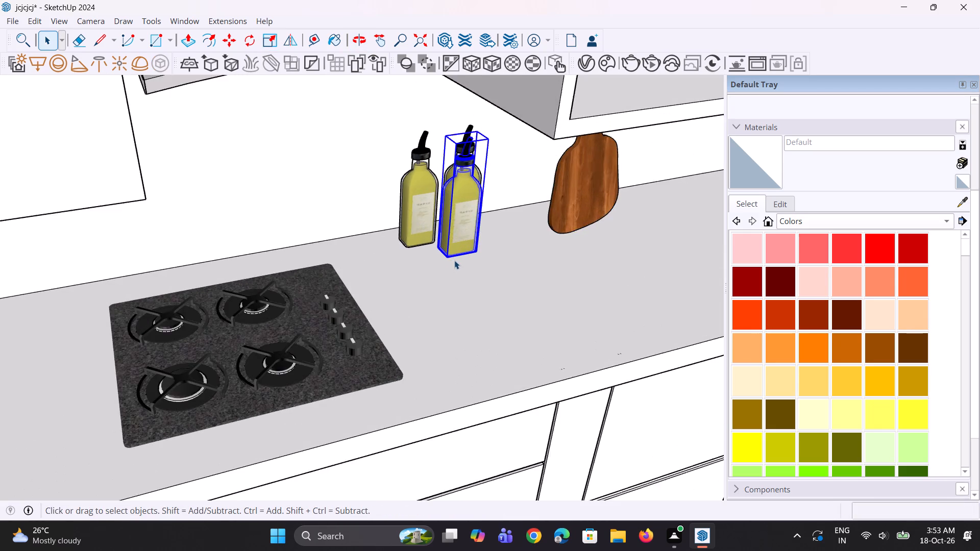
scroll(454, 260, "up", 6)
middle_click_drag(431, 253, 510, 272)
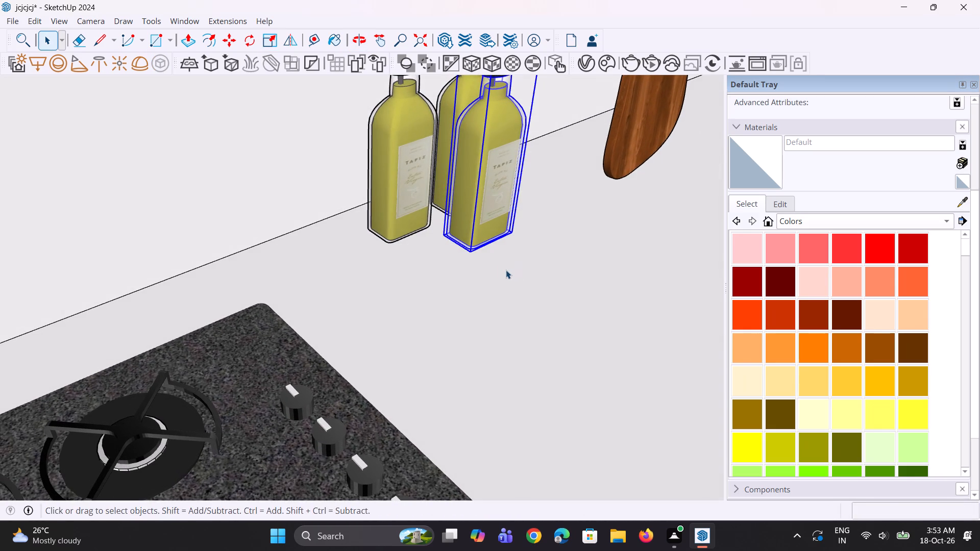
key("m")
left_click(468, 253)
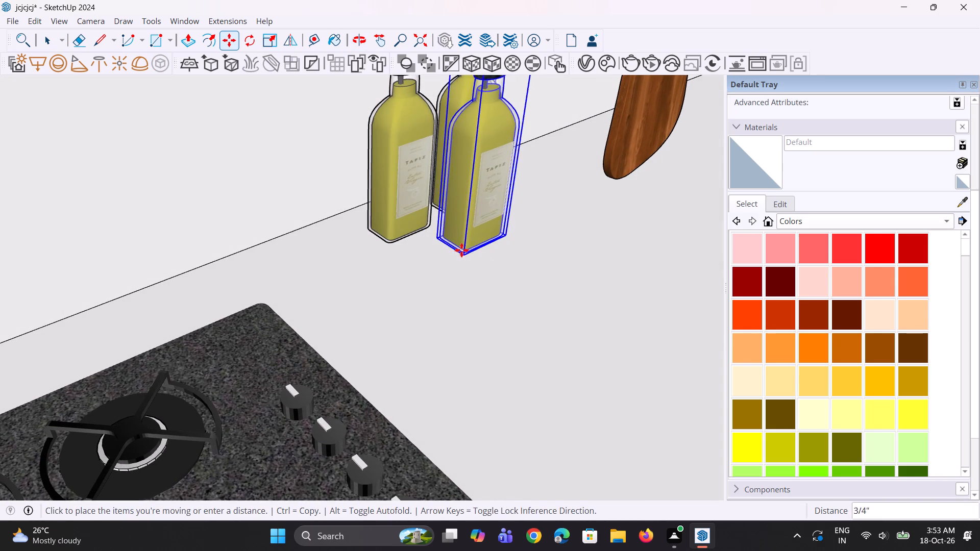
left_click(456, 244)
middle_click_drag(490, 283, 372, 266)
key("space")
scroll(387, 294, "down", 5)
key("space")
scroll(461, 295, "up", 1)
middle_click_drag(461, 295, 364, 265)
key("space")
key("space")
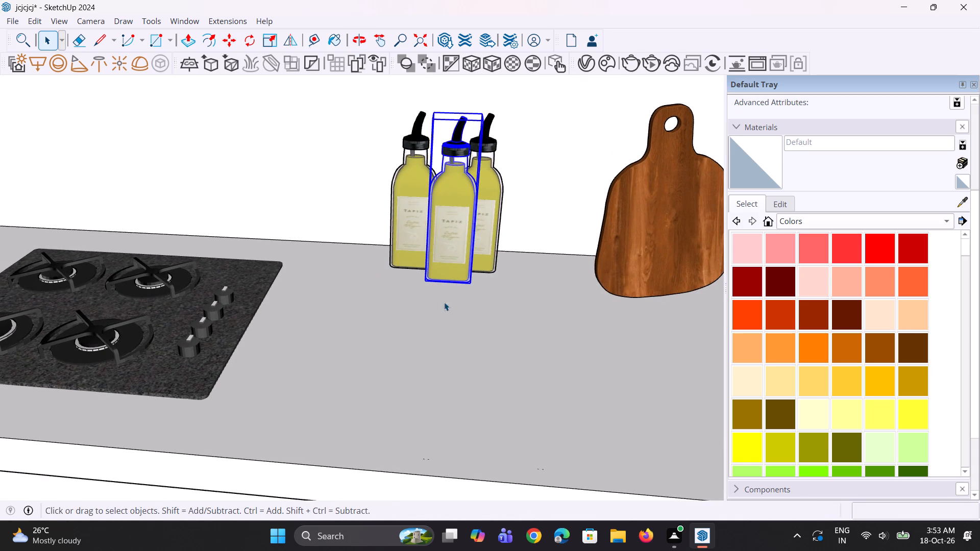
left_click(439, 316)
Explode the imported kitchen accessories component lying outside the room into separate items.
scroll(388, 312, "down", 5)
middle_click_drag(503, 288, 498, 263)
scroll(412, 299, "down", 5)
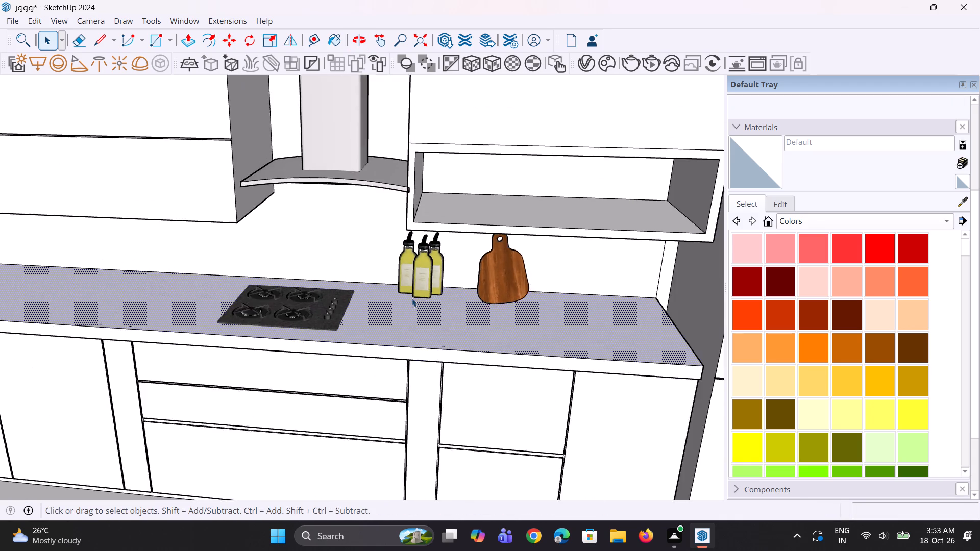
scroll(412, 297, "down", 5)
left_click(413, 42)
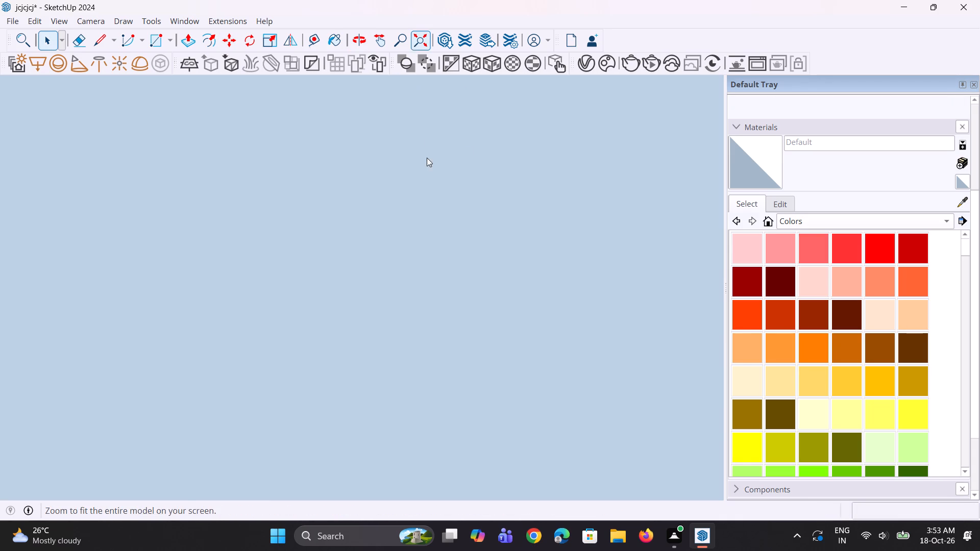
middle_click_drag(481, 346, 306, 347)
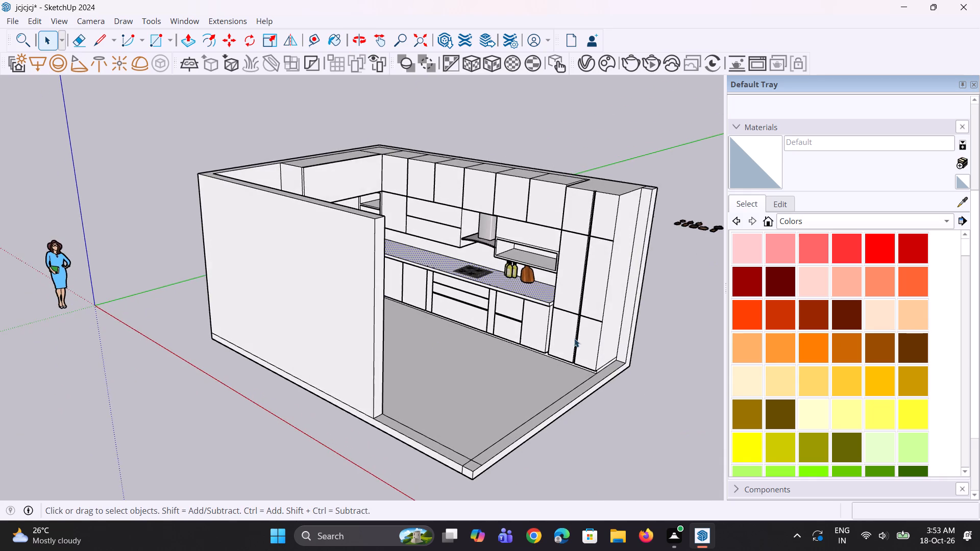
scroll(465, 324, "down", 5)
scroll(698, 349, "up", 2)
scroll(641, 214, "up", 7)
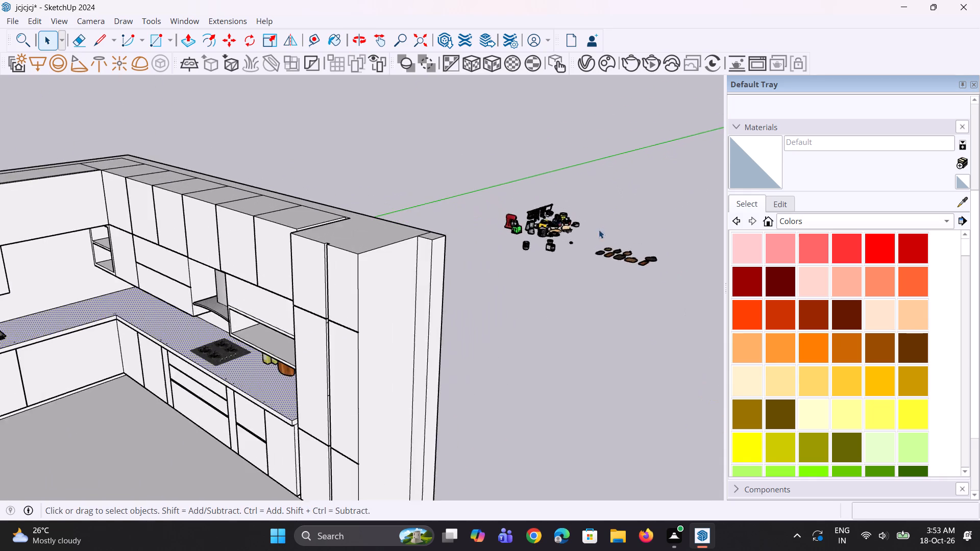
scroll(599, 230, "up", 3)
middle_click_drag(529, 215, 528, 267)
left_click(545, 195)
right_click(545, 195)
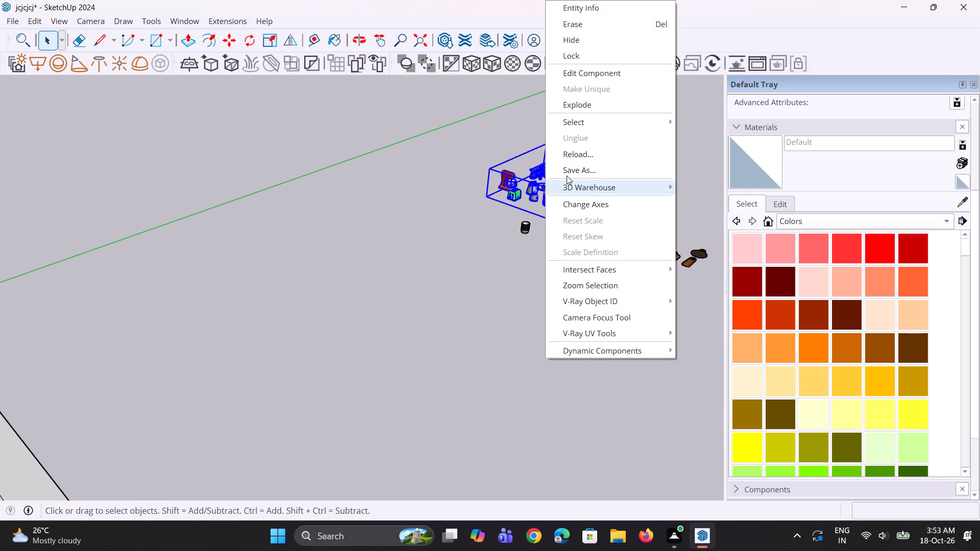
left_click(585, 110)
left_click(582, 297)
Move the bowl of green apples about 46' 5" from the accessories set onto the countertop in front of the cutting board.
scroll(619, 207, "up", 4)
scroll(531, 152, "up", 7)
scroll(572, 171, "up", 11)
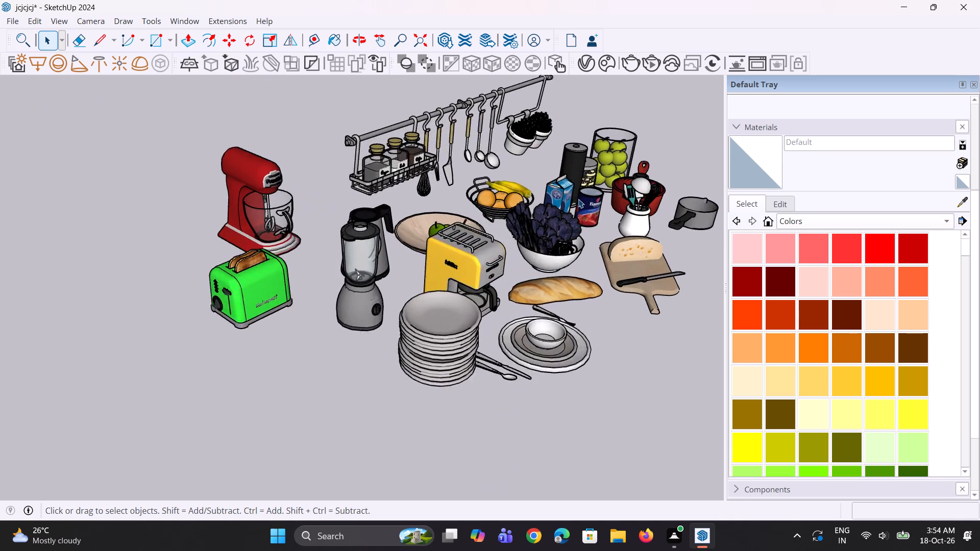
scroll(578, 199, "up", 2)
middle_click_drag(578, 199, 532, 210)
scroll(532, 210, "down", 5)
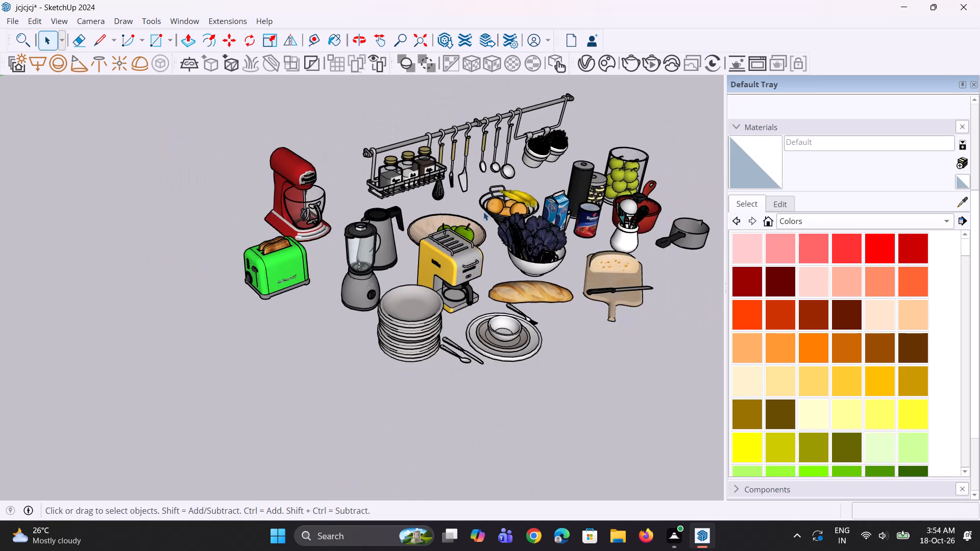
left_click(474, 229)
middle_click_drag(471, 244, 471, 316)
scroll(466, 267, "up", 2)
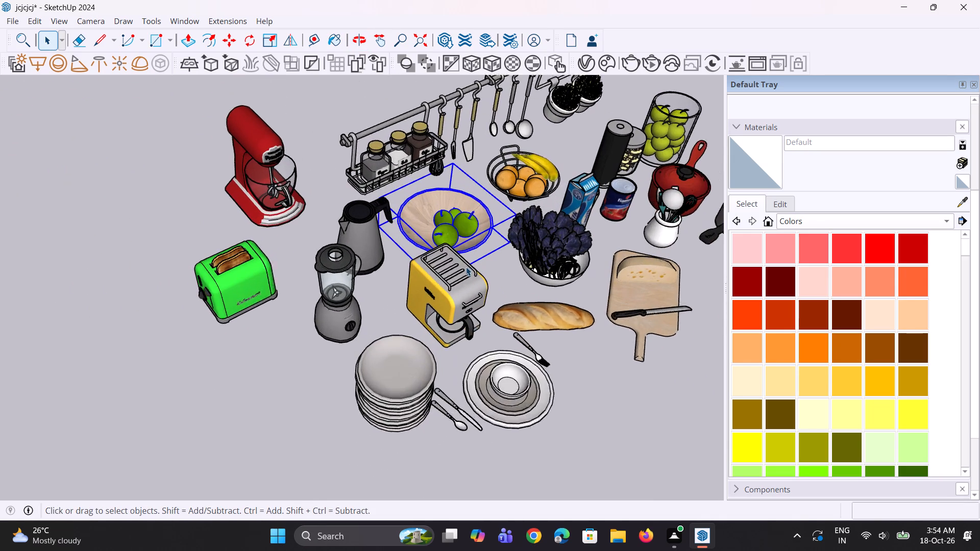
scroll(466, 267, "up", 2)
key("m")
left_click(524, 239)
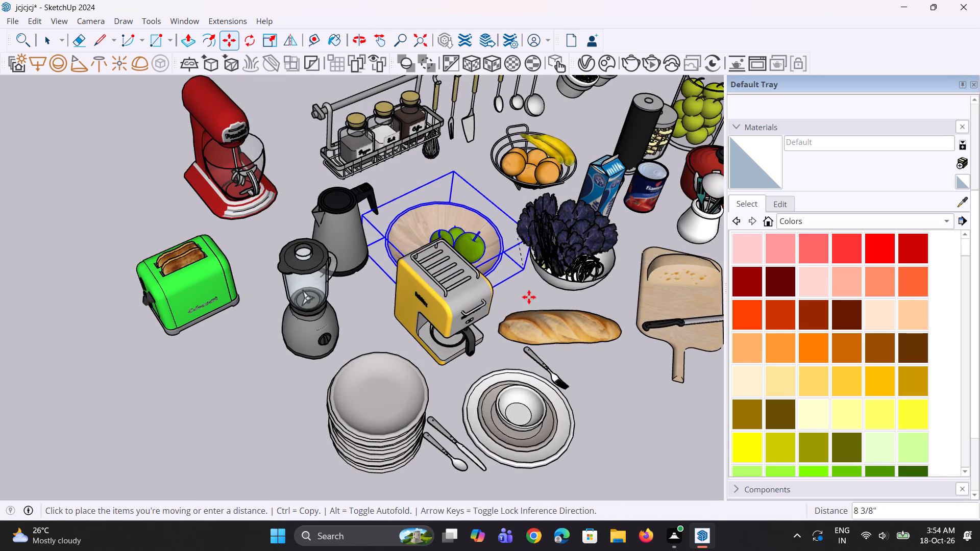
scroll(560, 273, "down", 18)
scroll(574, 264, "down", 9)
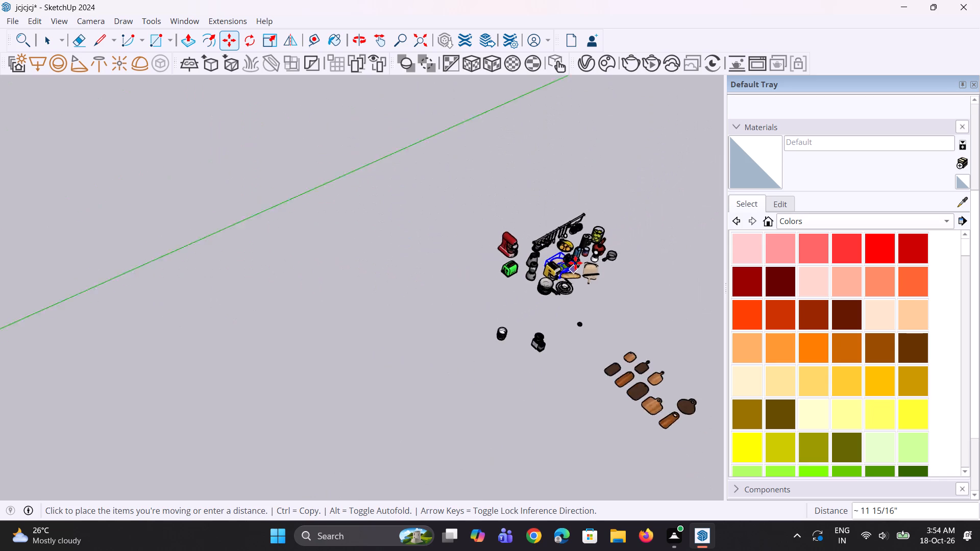
scroll(575, 263, "down", 19)
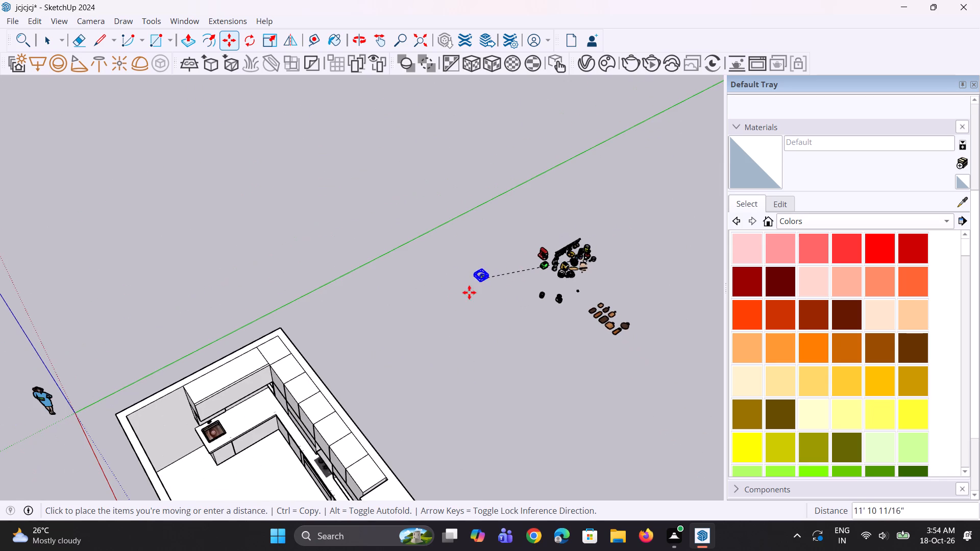
scroll(293, 469, "up", 1)
middle_click_drag(293, 480, 400, 384)
scroll(417, 449, "up", 12)
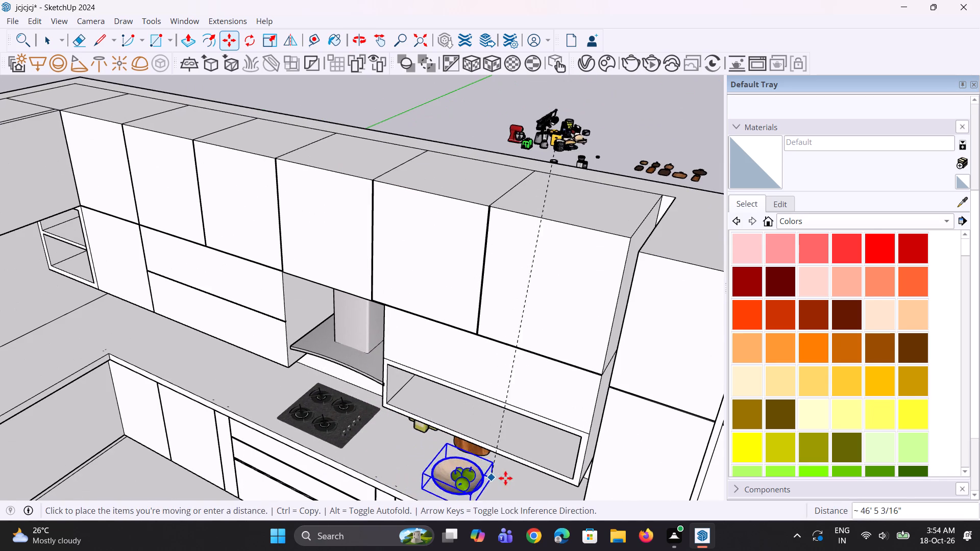
left_click(494, 484)
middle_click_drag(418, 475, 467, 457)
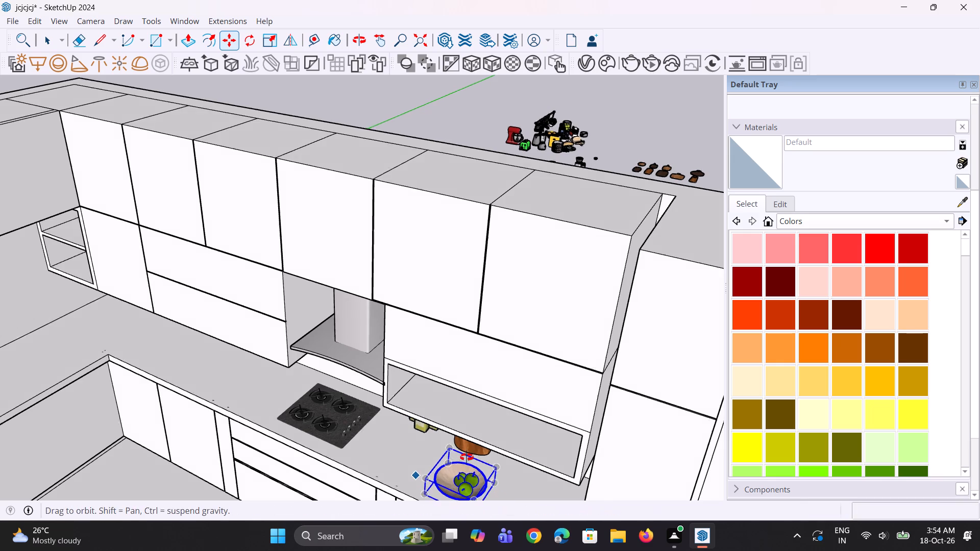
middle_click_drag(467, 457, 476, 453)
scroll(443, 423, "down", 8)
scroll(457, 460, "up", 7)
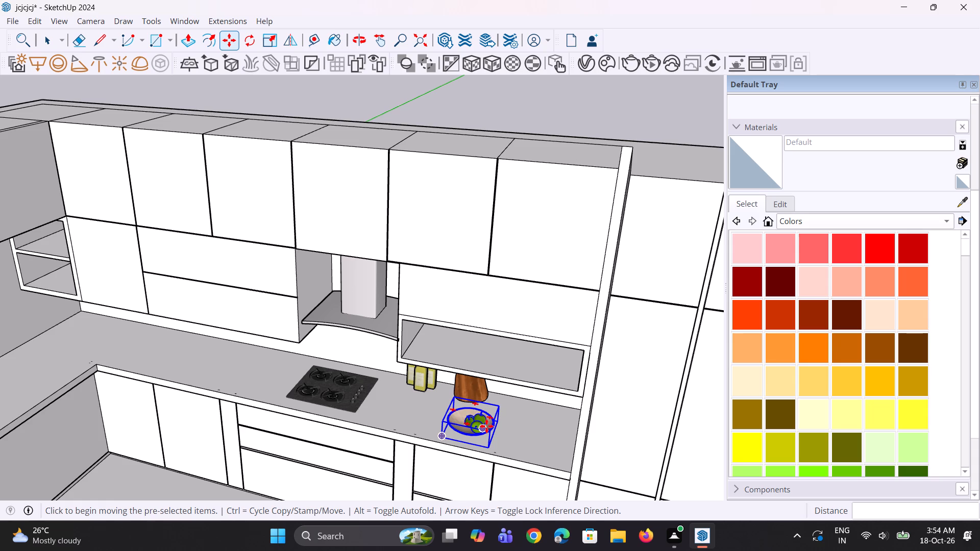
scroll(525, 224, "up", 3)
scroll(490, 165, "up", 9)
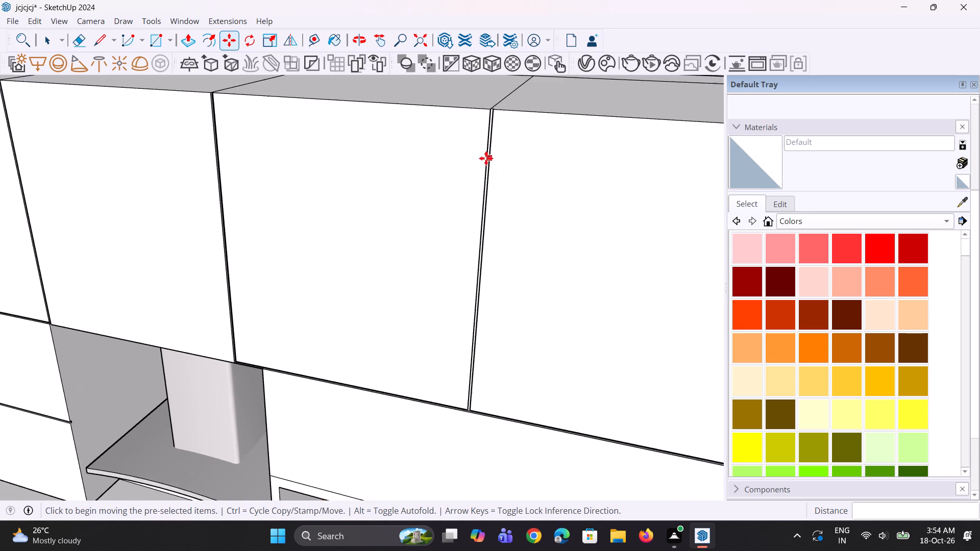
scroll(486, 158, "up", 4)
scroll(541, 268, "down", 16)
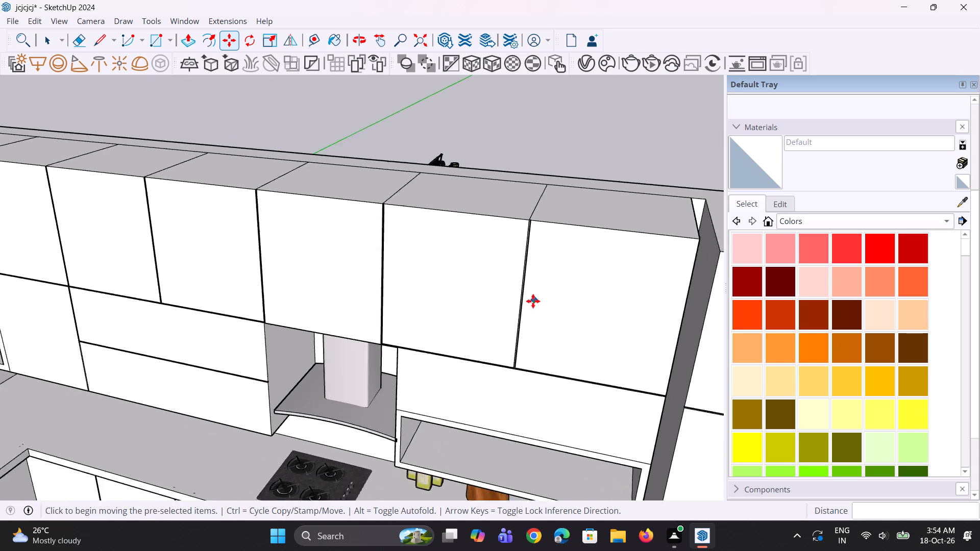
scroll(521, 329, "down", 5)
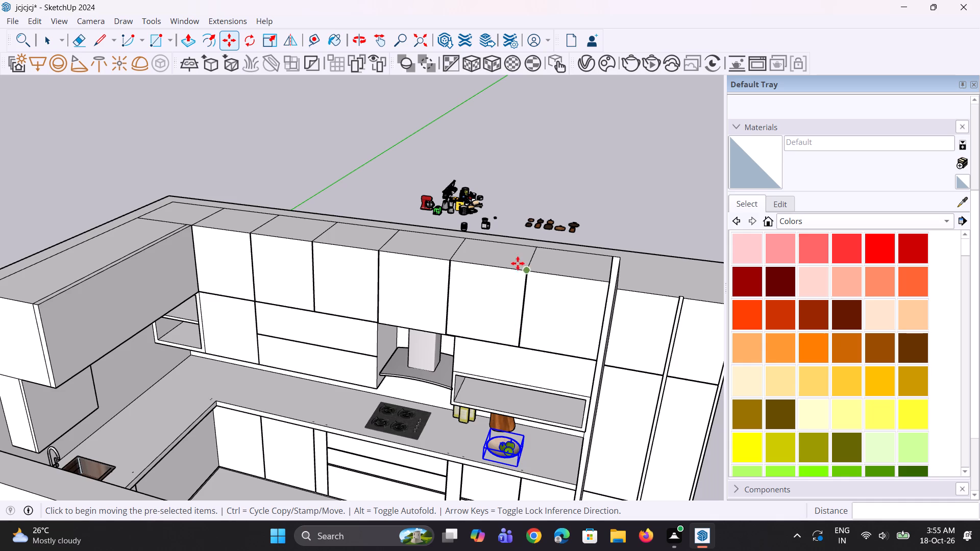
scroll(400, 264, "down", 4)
Shift the apple bowl slightly along the countertop toward the cooktop.
scroll(451, 379, "up", 8)
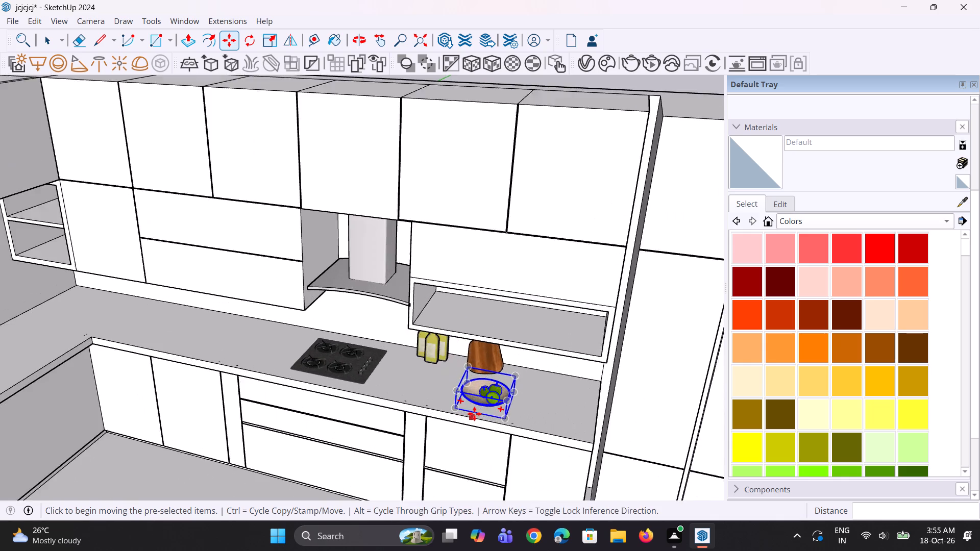
scroll(503, 419, "up", 7)
left_click(512, 427)
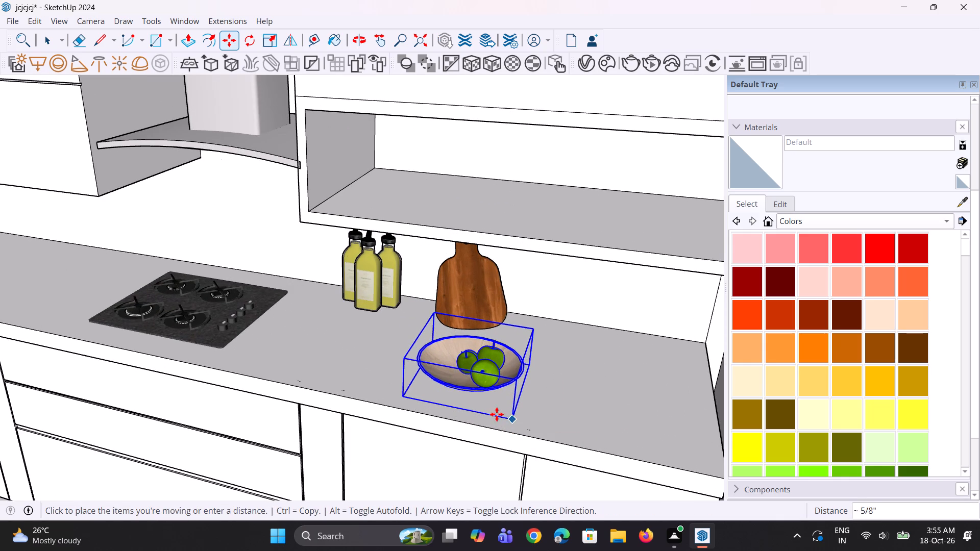
left_click(488, 413)
Scale the apple bowl down uniformly from its upper rear corner by a factor of about 0.63.
key("s")
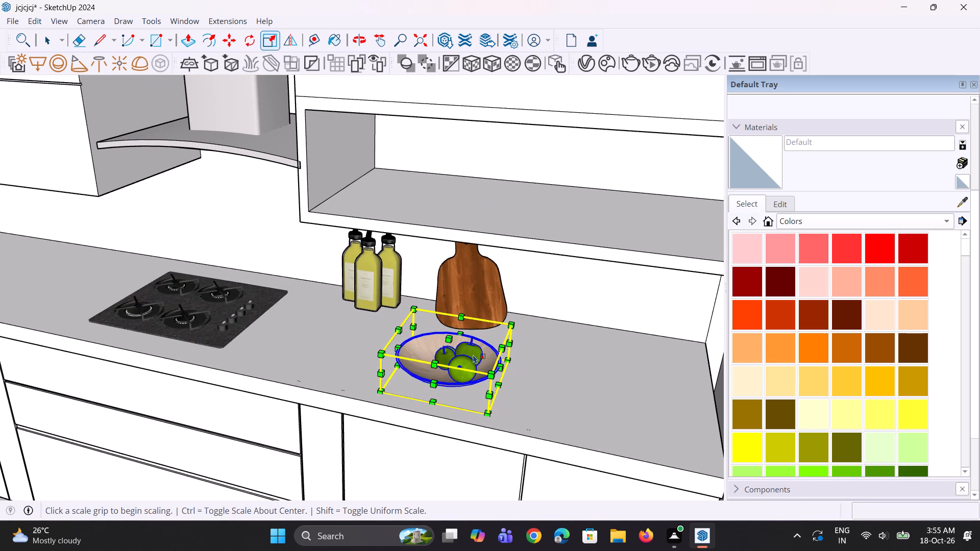
left_click(416, 305)
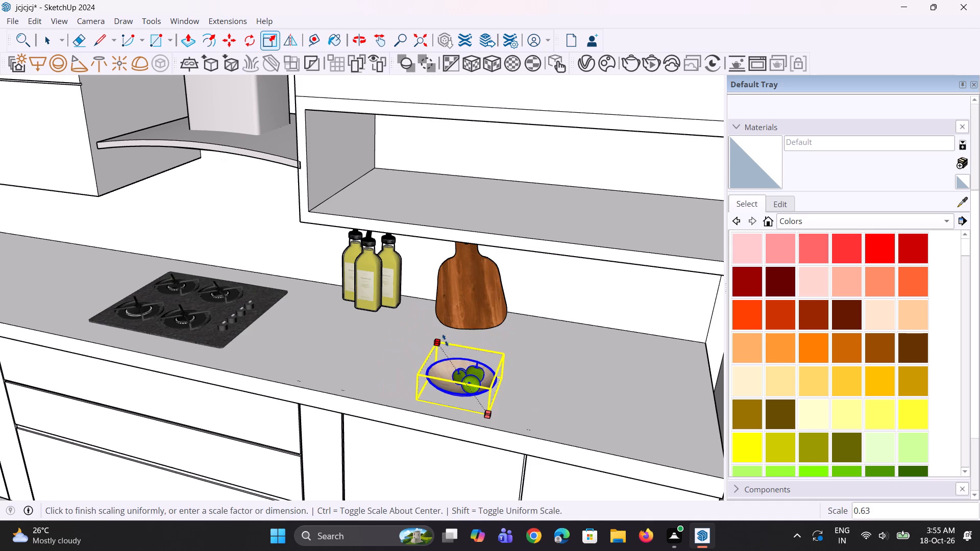
left_click(445, 340)
Raise the apple bowl about 2 3/8" along the blue axis.
scroll(524, 431, "up", 1)
middle_click_drag(519, 433, 496, 440)
scroll(473, 413, "up", 4)
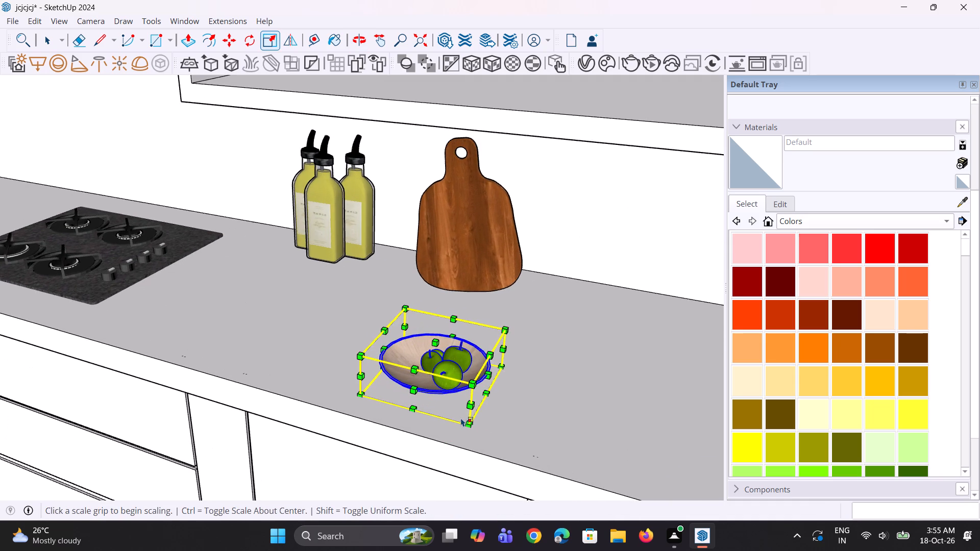
key("m")
left_click(470, 428)
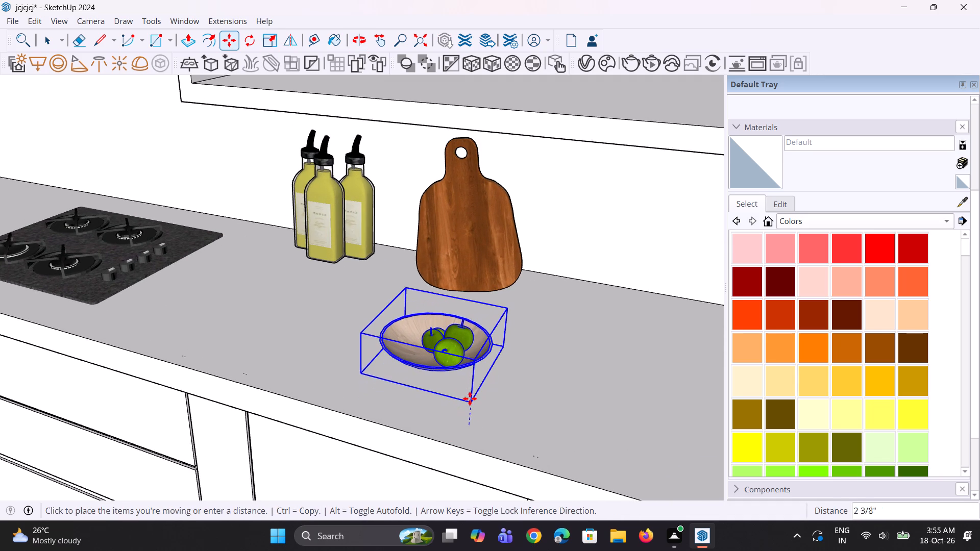
left_click(471, 393)
Move the apple bowl about 8 11/16" back toward the base of the cutting board.
middle_click_drag(524, 426, 692, 439)
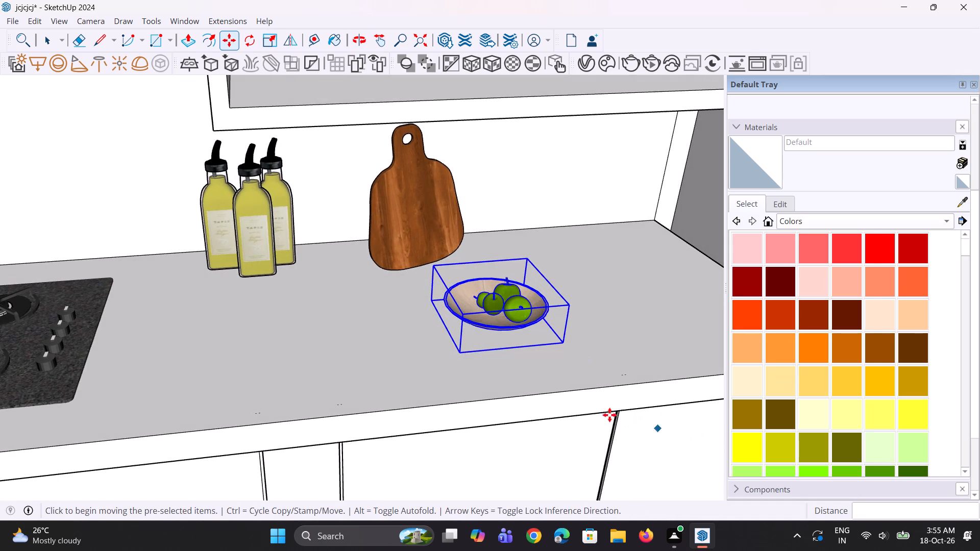
left_click(463, 357)
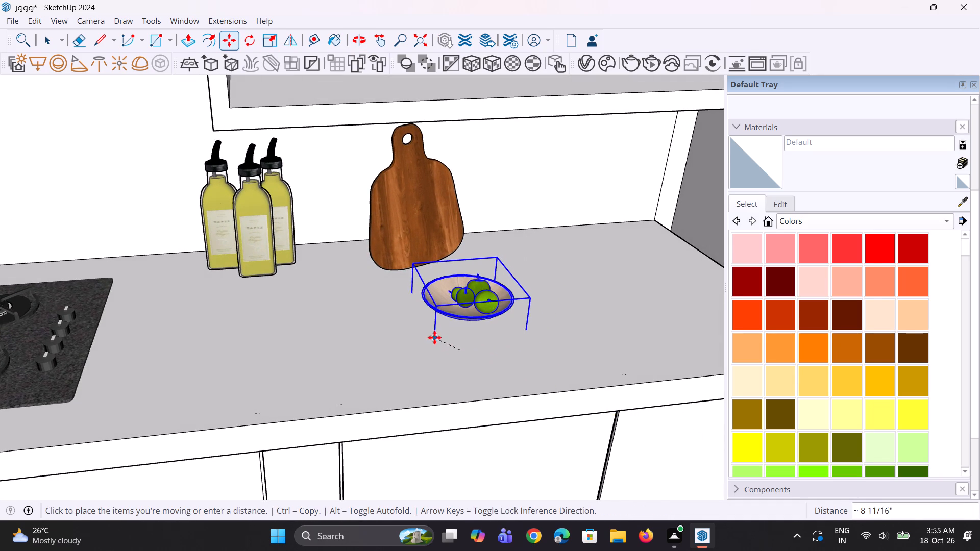
left_click(429, 332)
Raise the apple bowl about 1/4" so its base sits on the countertop surface.
middle_click_drag(553, 358, 457, 391)
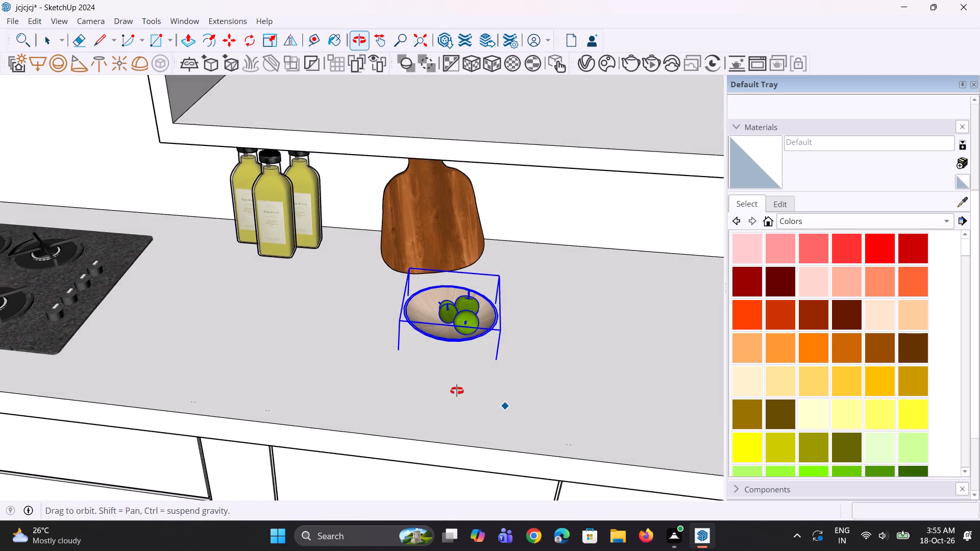
middle_click_drag(457, 391, 451, 392)
scroll(468, 377, "up", 2)
left_click(495, 368)
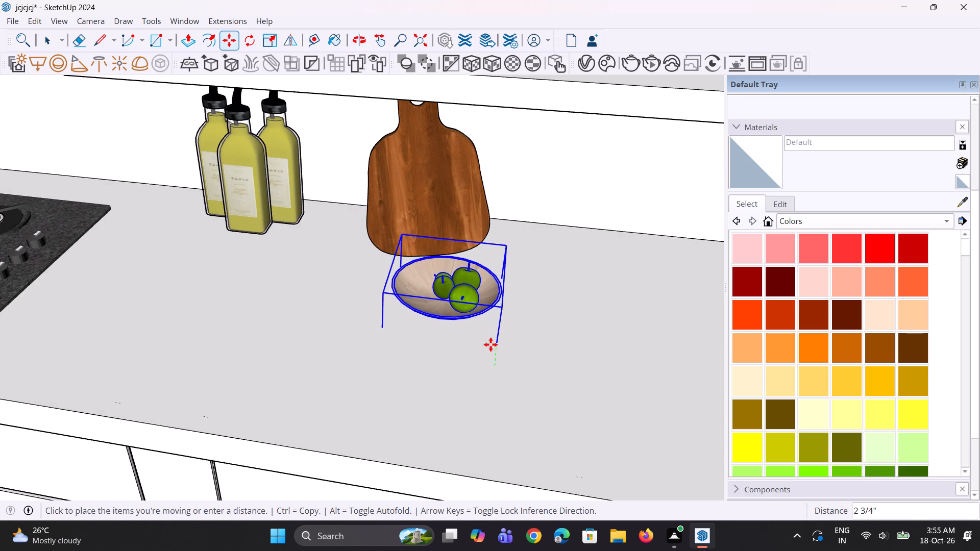
key("Escape")
scroll(502, 386, "up", 2)
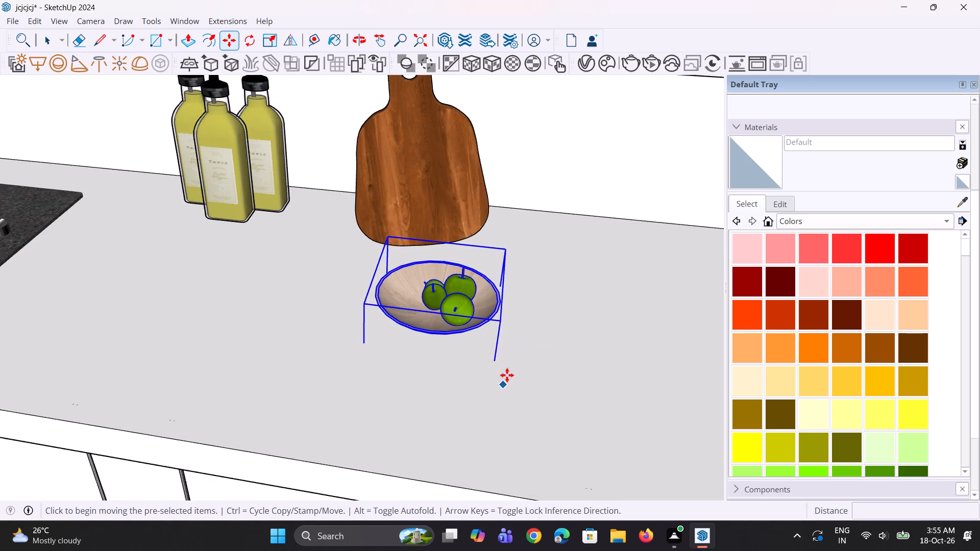
scroll(507, 375, "up", 2)
left_click(488, 359)
left_click(491, 349)
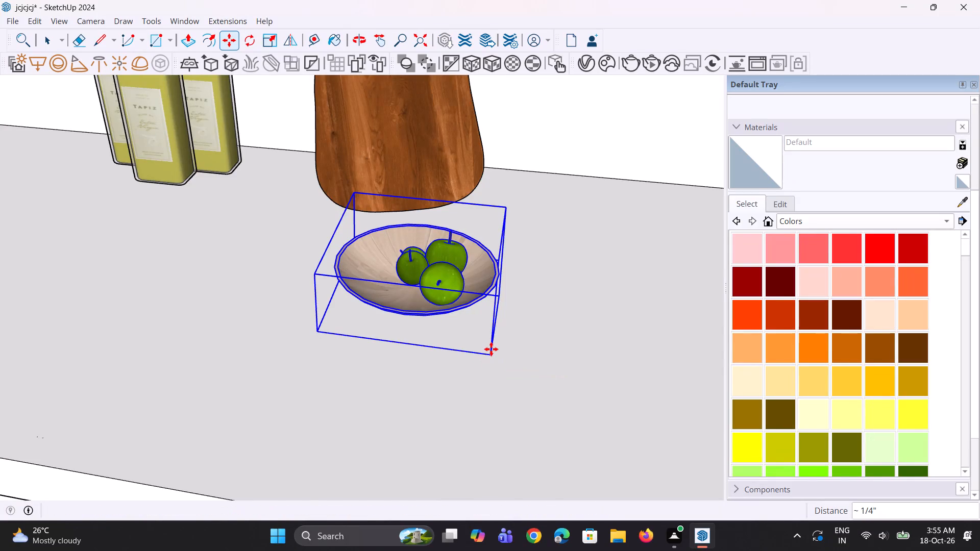
Explode the apple bowl group so the individual apples can be selected separately.
key("space")
key("space")
right_click(427, 275)
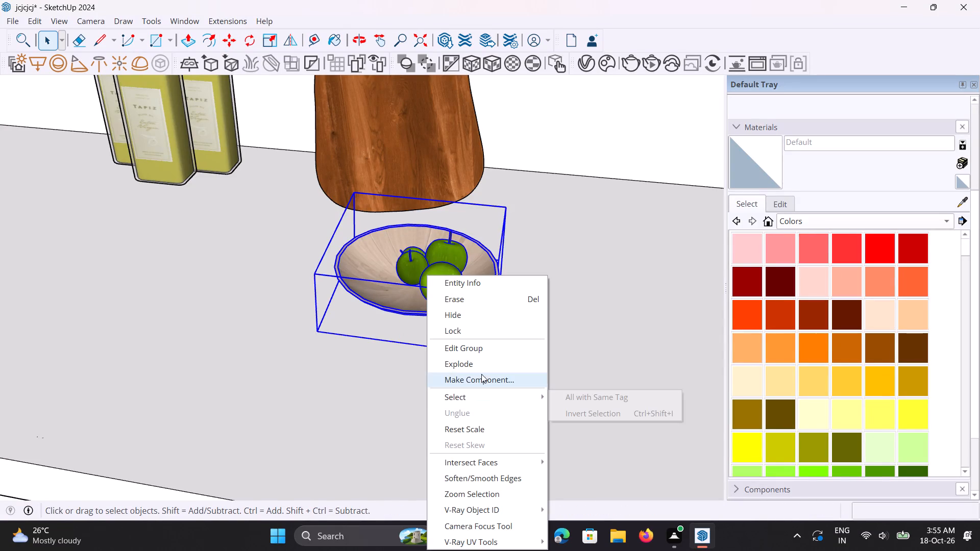
left_click(487, 362)
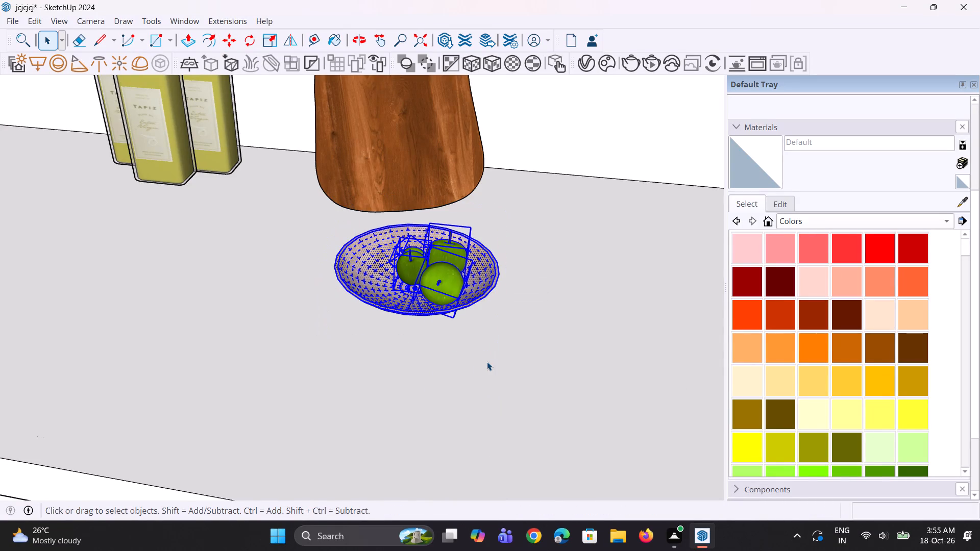
left_click(487, 362)
key("space")
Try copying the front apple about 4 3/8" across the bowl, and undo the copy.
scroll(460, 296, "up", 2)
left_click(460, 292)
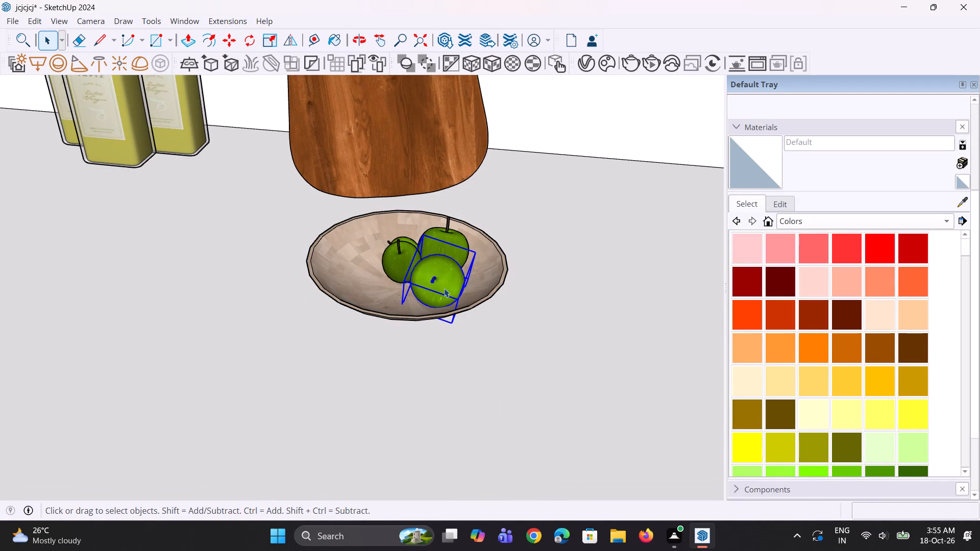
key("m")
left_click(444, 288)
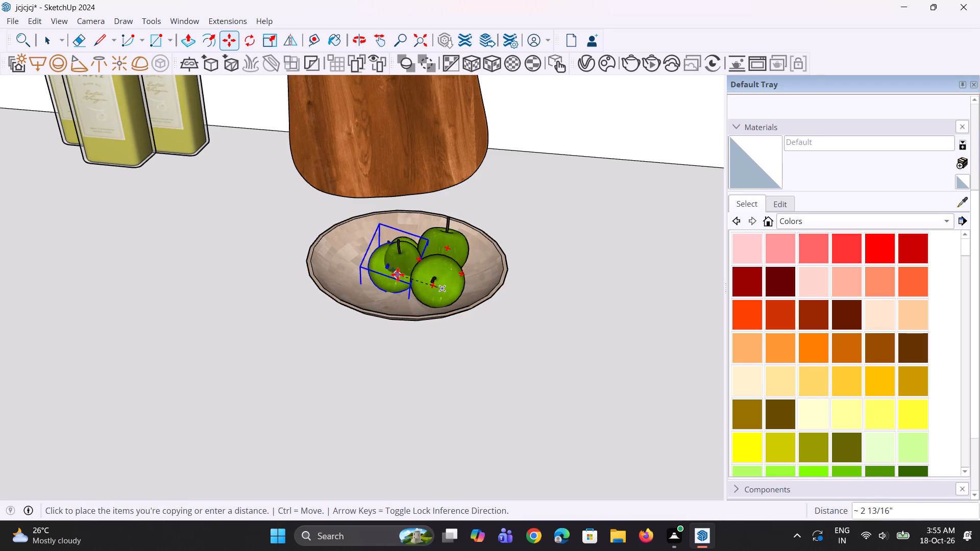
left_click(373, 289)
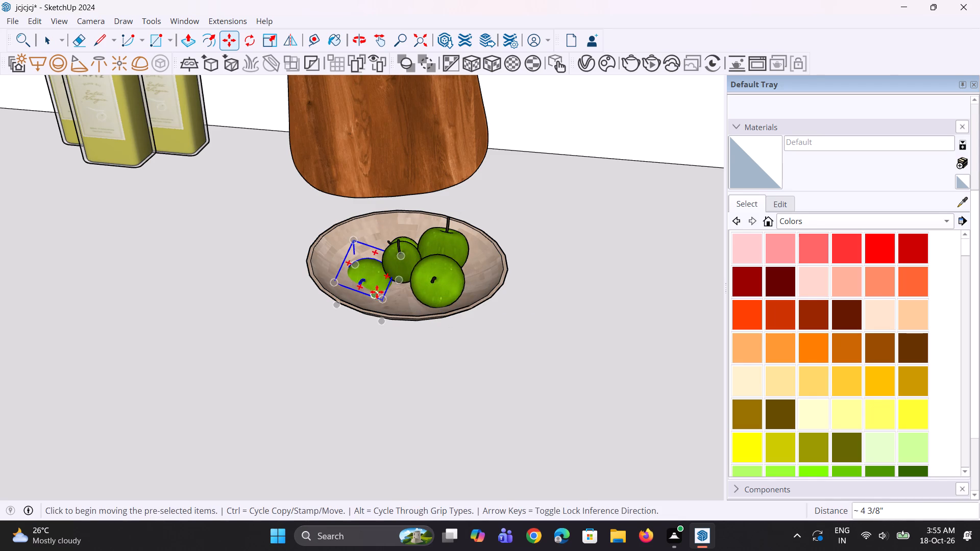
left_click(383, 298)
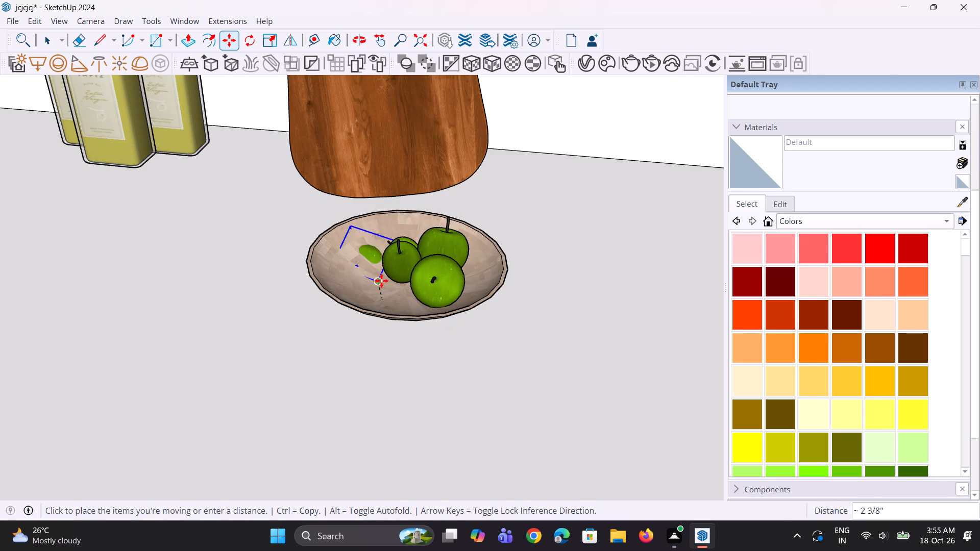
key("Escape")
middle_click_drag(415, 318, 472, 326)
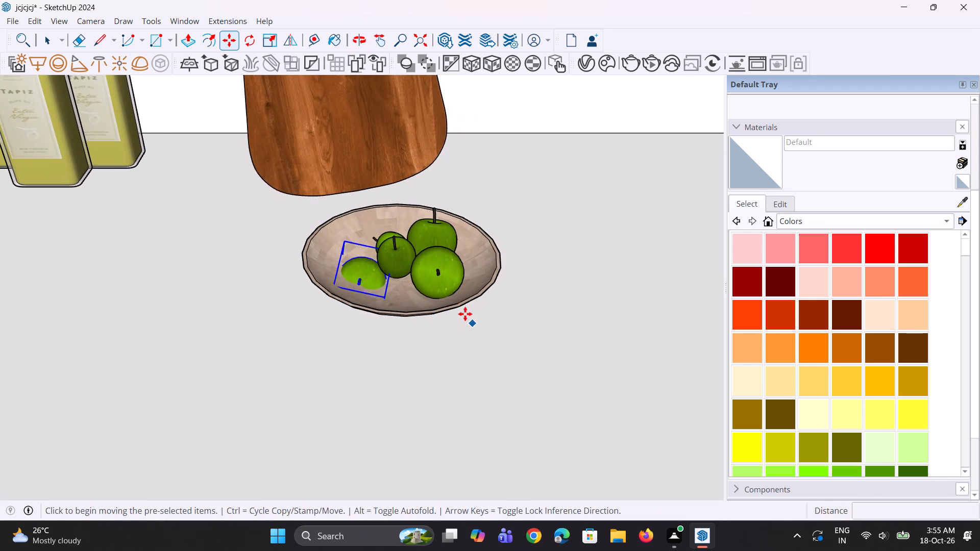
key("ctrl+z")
Copy the front apple about 2 9/16" along the red axis so the copy sits beside it in the bowl.
scroll(445, 288, "up", 1, "ctrl")
left_click(439, 284)
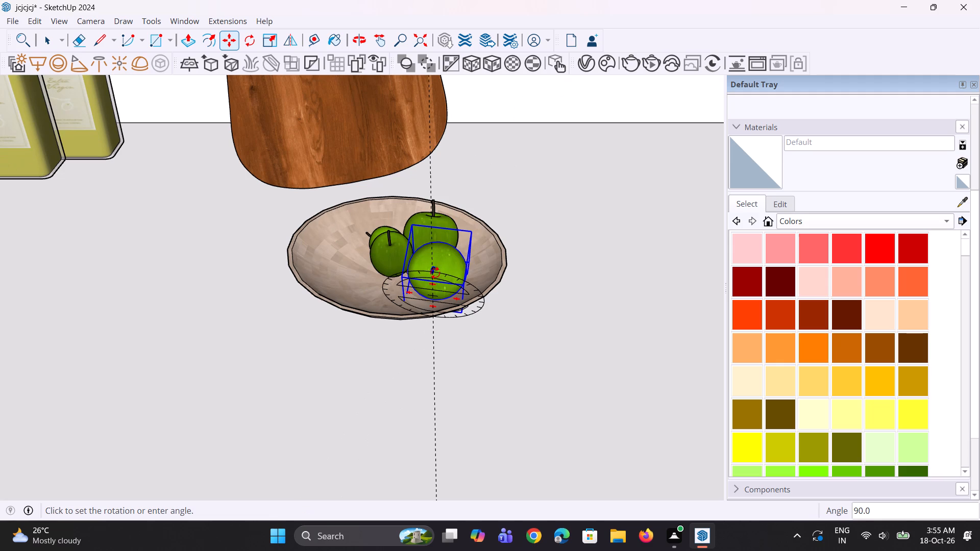
key("m")
left_click(435, 273)
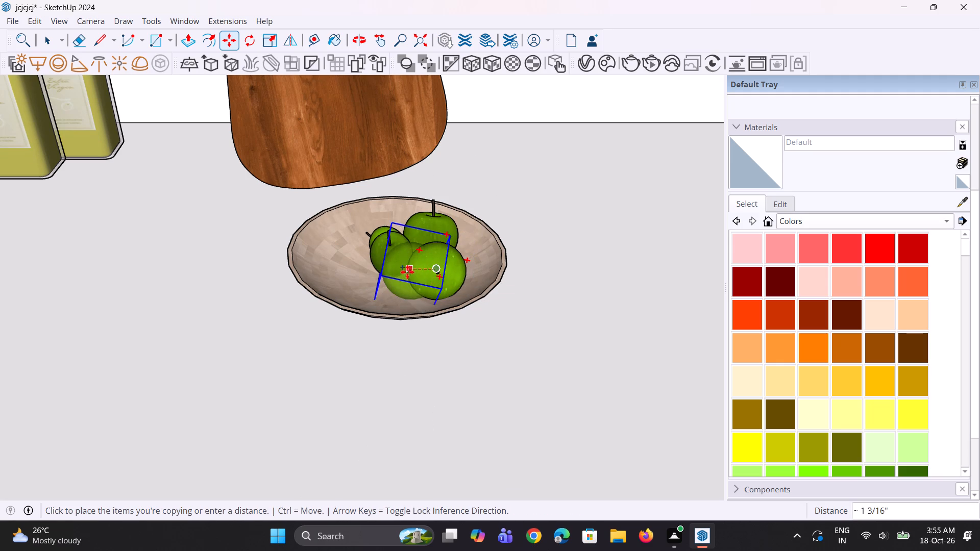
left_click(377, 271)
Copy the original front apple about 6 1/4" diagonally back toward the bowl's rear rim on the oil-bottle side.
middle_click_drag(417, 313, 366, 322)
key("space")
left_click(442, 279)
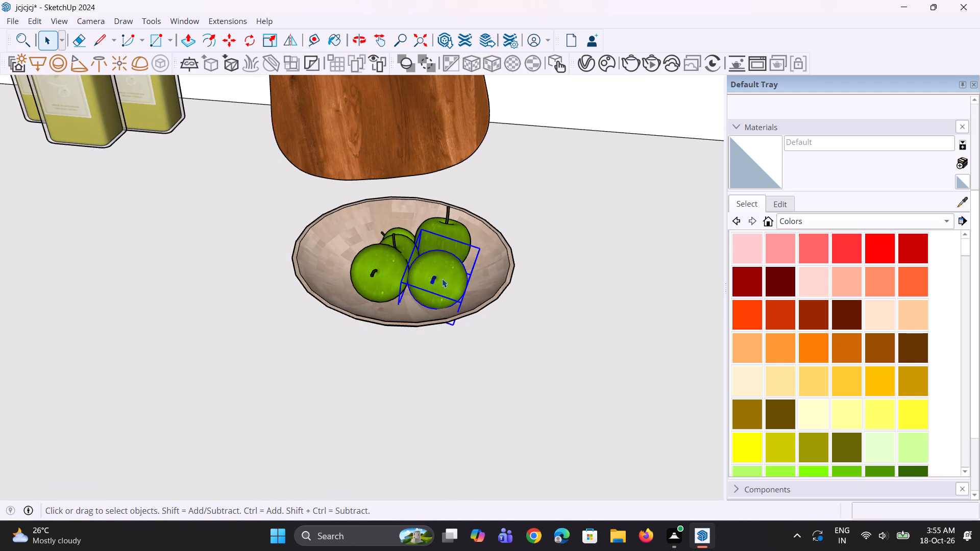
scroll(438, 281, "up", 1)
key("m")
left_click(438, 281)
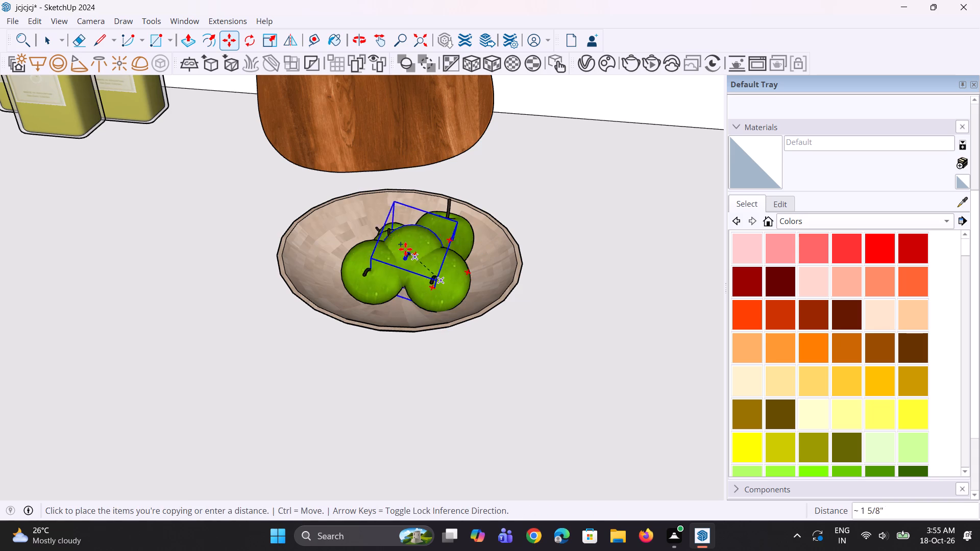
left_click(360, 234)
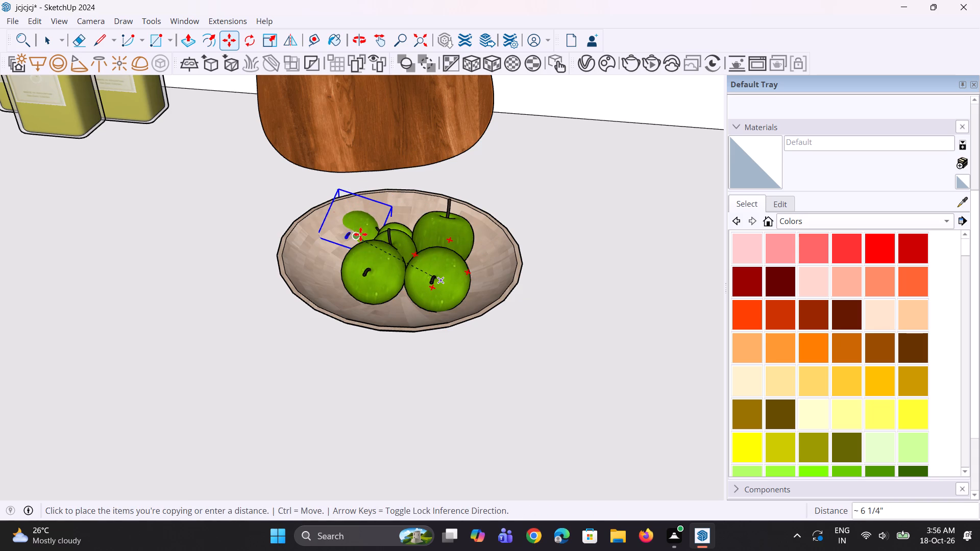
Shift the newest apple copy up and inward so it no longer pokes through the underside of the bowl.
middle_click_drag(360, 281, 613, 240)
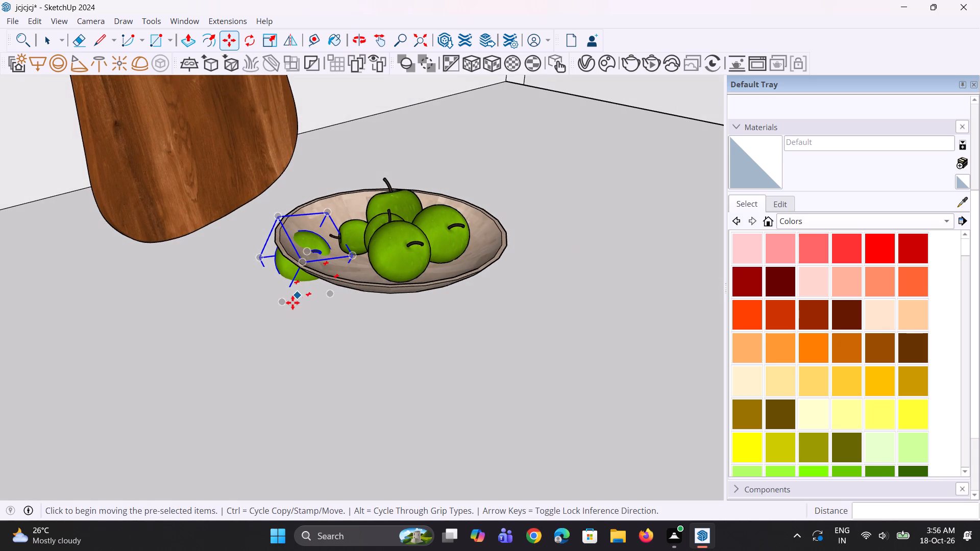
left_click(284, 306)
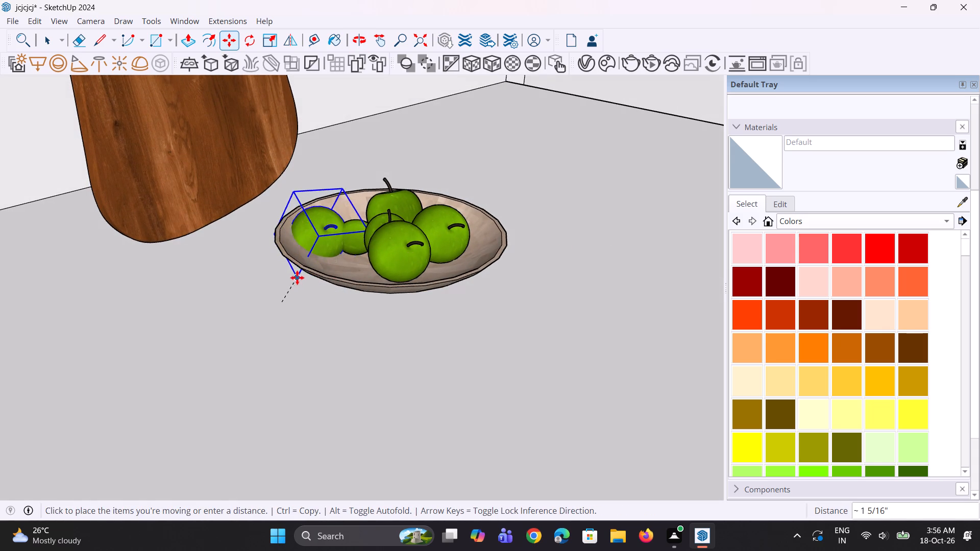
left_click(304, 271)
Nudge the newest apple copy about 5/8" inward, and a little further, to nestle it against the other apples.
middle_click_drag(401, 303, 311, 320)
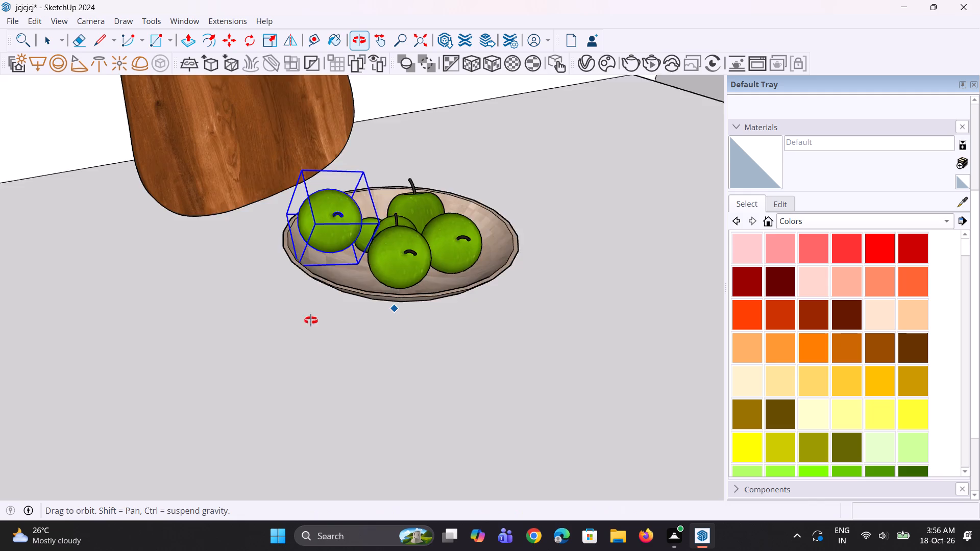
middle_click_drag(311, 320, 264, 341)
key("space")
scroll(327, 228, "up", 2)
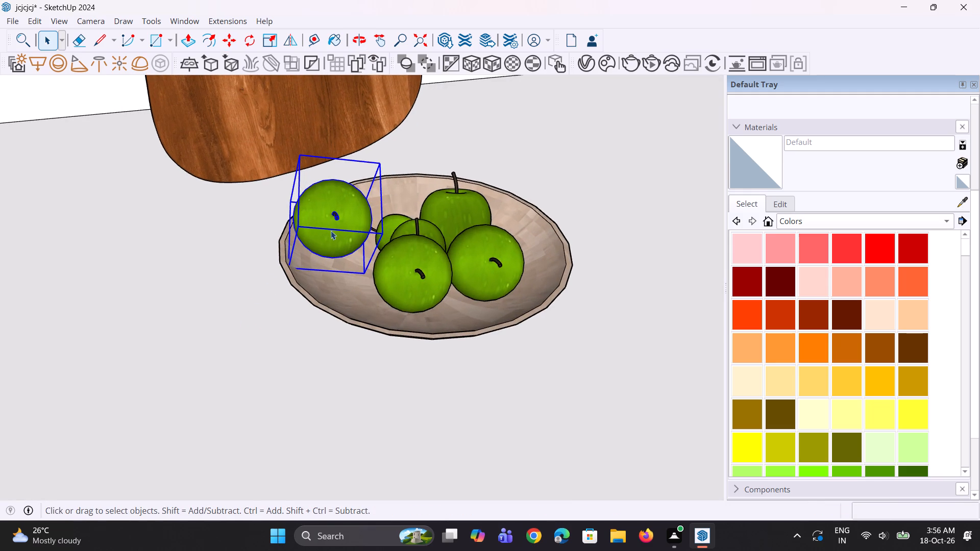
key("m")
left_click(329, 234)
left_click(342, 242)
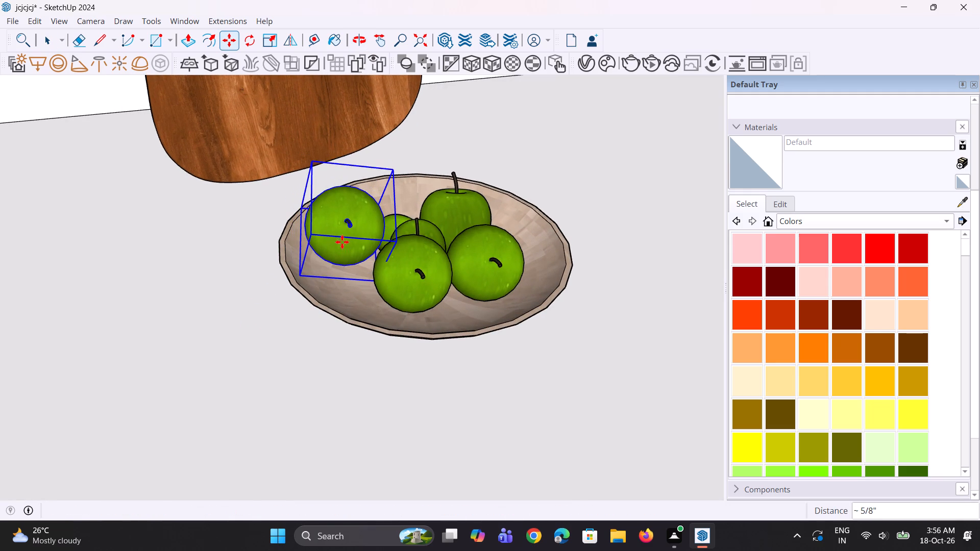
middle_click_drag(450, 288, 410, 298)
left_click(344, 240)
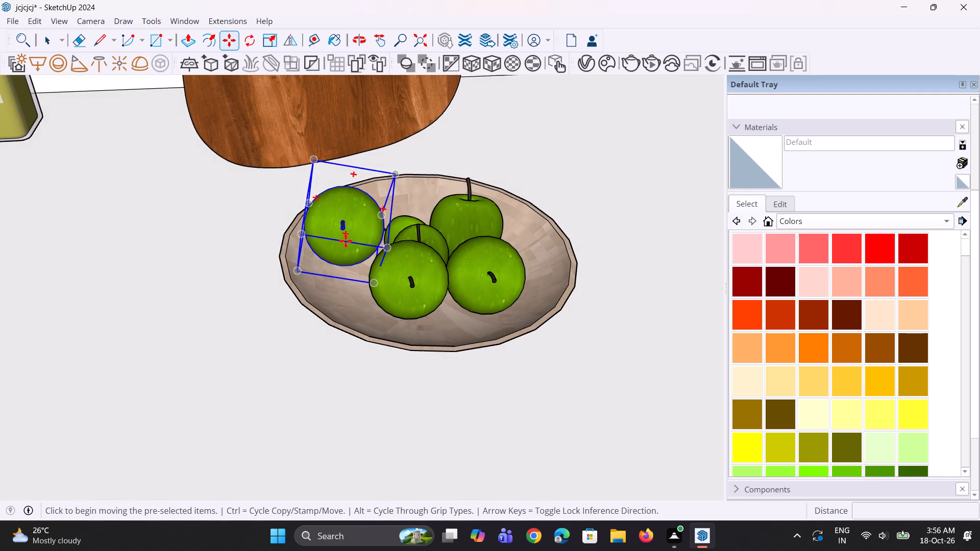
left_click(357, 248)
middle_click_drag(460, 312, 392, 319)
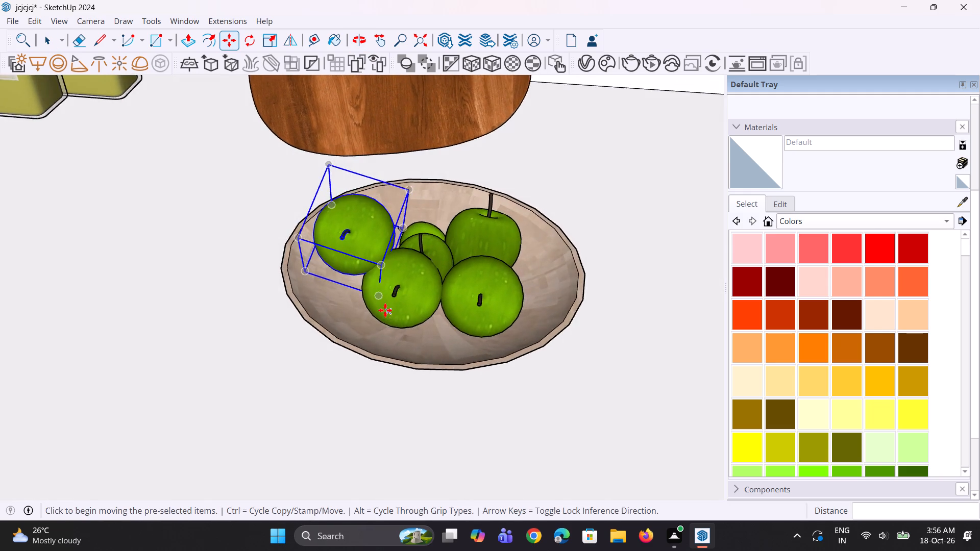
Group the bowl together with all its apples.
scroll(385, 310, "down", 10)
middle_click_drag(407, 322, 427, 280)
key("space")
key("space")
left_click(321, 285)
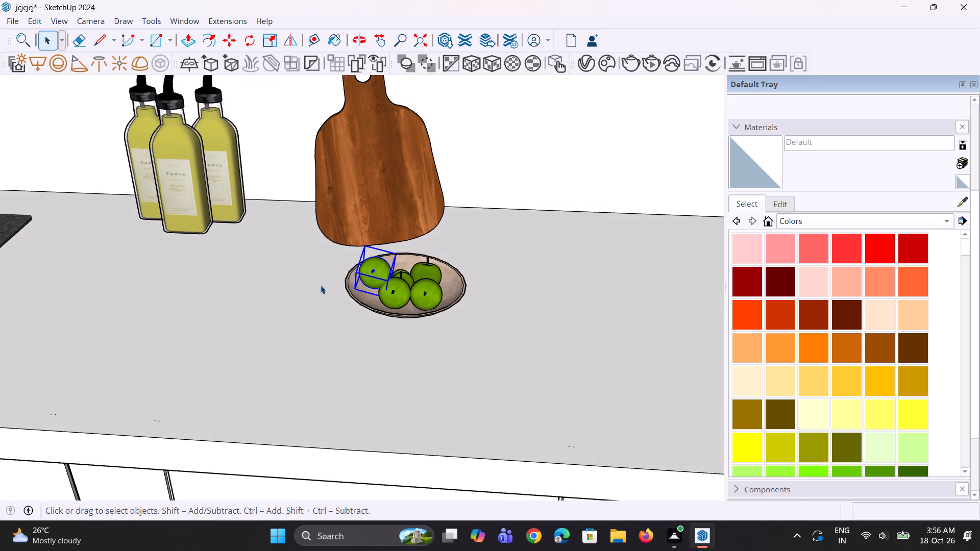
left_click_drag(324, 251, 472, 333)
right_click(421, 274)
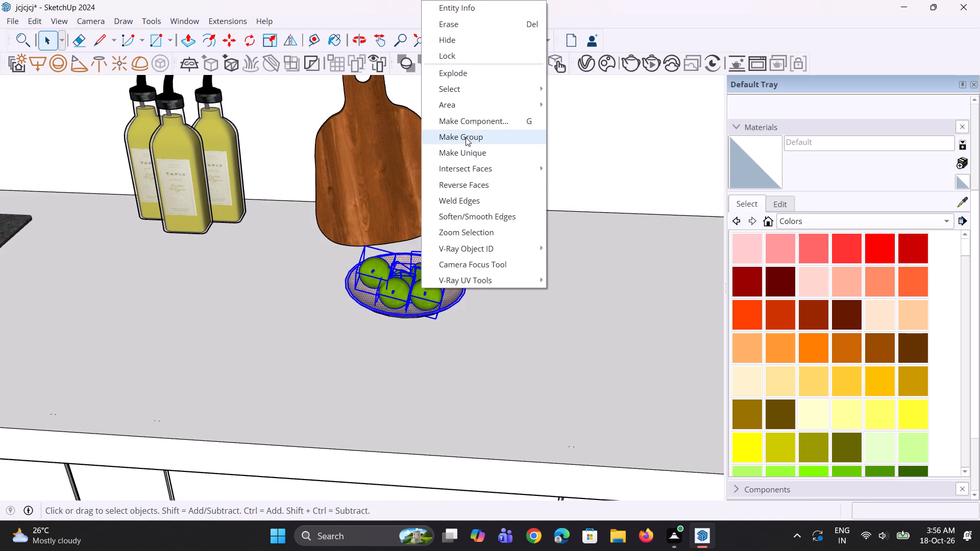
left_click_drag(454, 137, 452, 167)
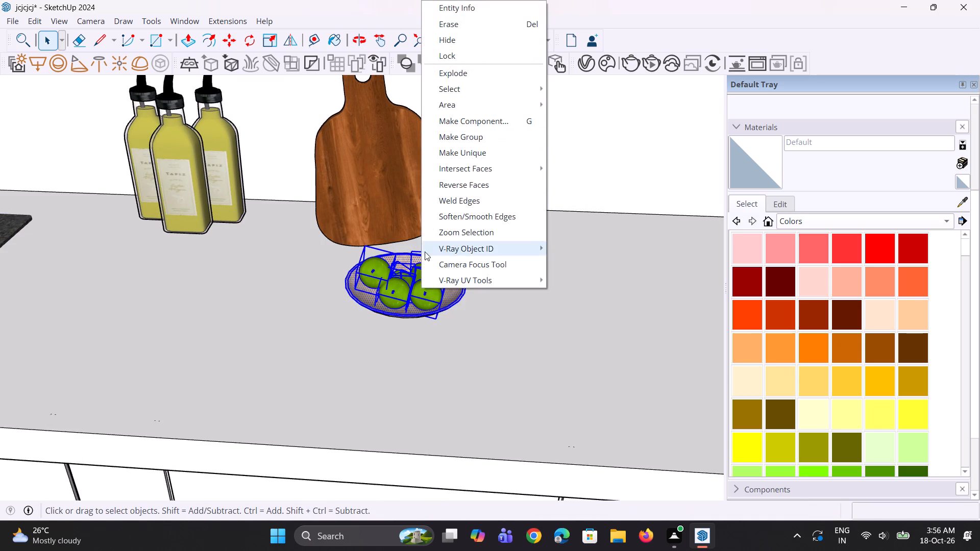
left_click(484, 140)
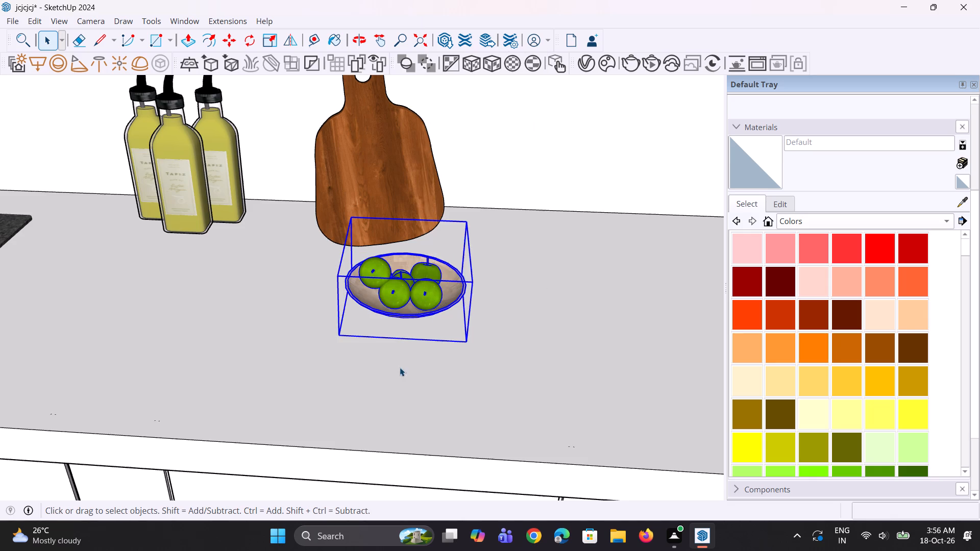
Move the wire fruit basket with oranges and bananas from the imported accessories onto the countertop between the cooktop and the apple bowl.
scroll(389, 371, "down", 9)
middle_click_drag(396, 369, 384, 348)
scroll(382, 340, "down", 5)
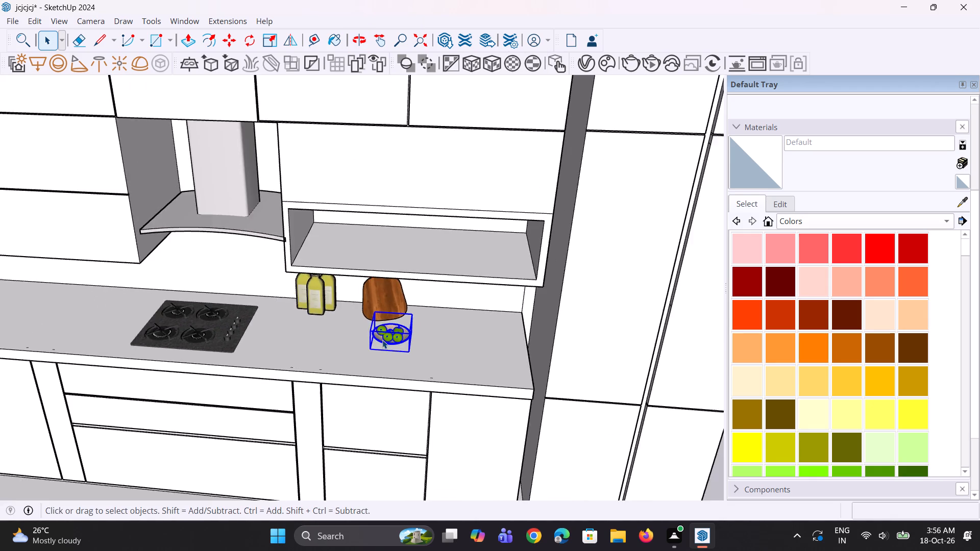
scroll(382, 340, "down", 9)
left_click(669, 353)
middle_click_drag(626, 336, 379, 437)
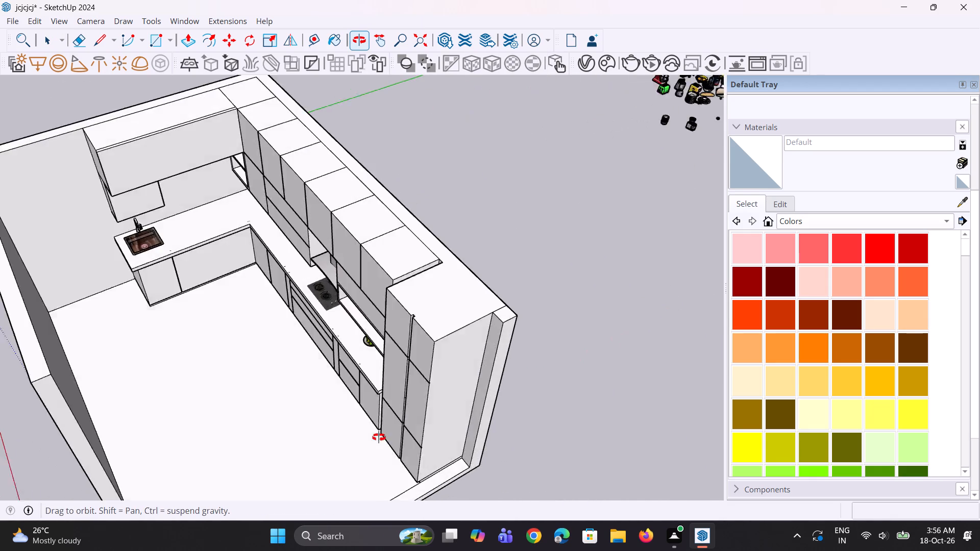
middle_click_drag(379, 437, 462, 394)
scroll(462, 394, "down", 5)
scroll(562, 261, "up", 4)
scroll(590, 139, "up", 5)
scroll(542, 137, "up", 20)
scroll(542, 137, "up", 1)
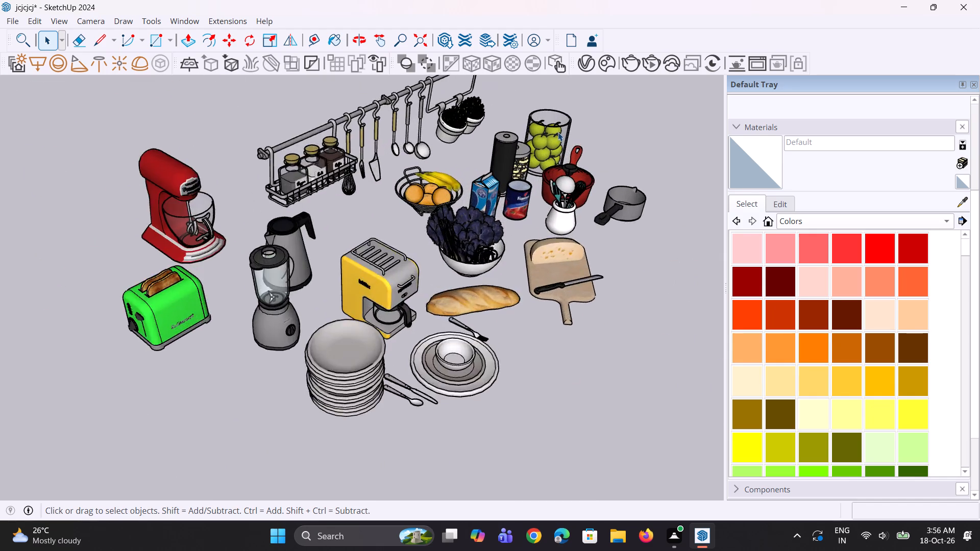
scroll(539, 146, "up", 3)
middle_click_drag(537, 146, 524, 170)
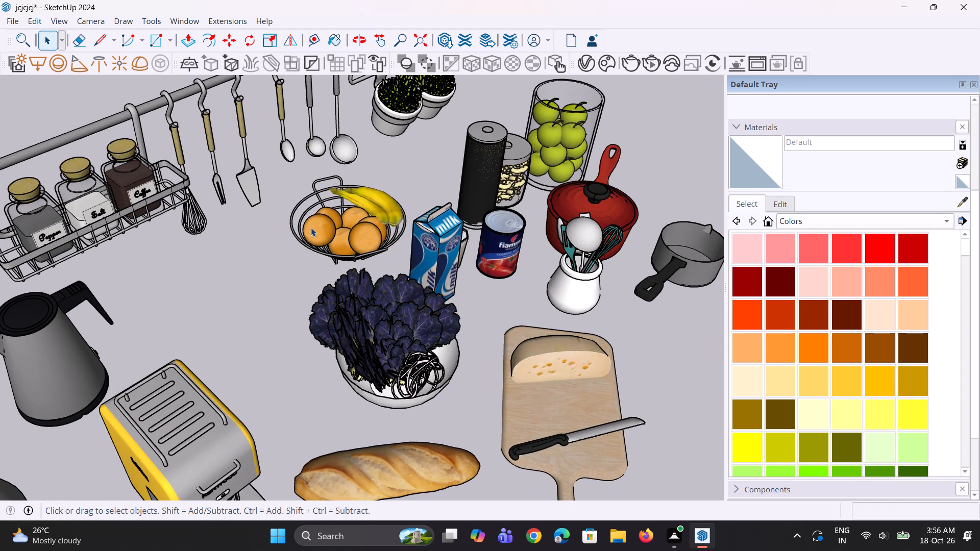
left_click_drag(274, 181, 400, 261)
left_click_drag(400, 261, 421, 260)
left_click(372, 247)
middle_click_drag(383, 249, 410, 245)
scroll(396, 249, "up", 1)
key("m")
left_click(405, 243)
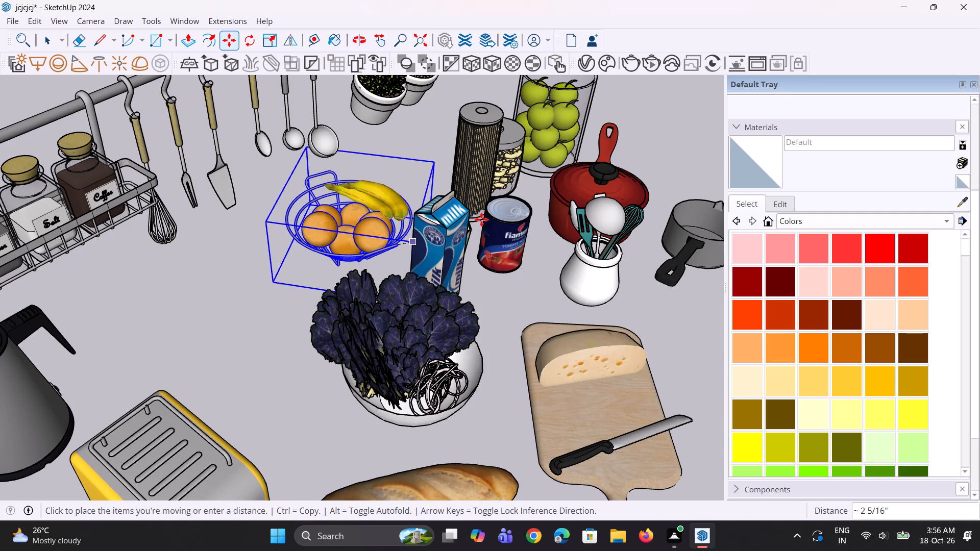
scroll(483, 218, "down", 16)
scroll(490, 215, "down", 10)
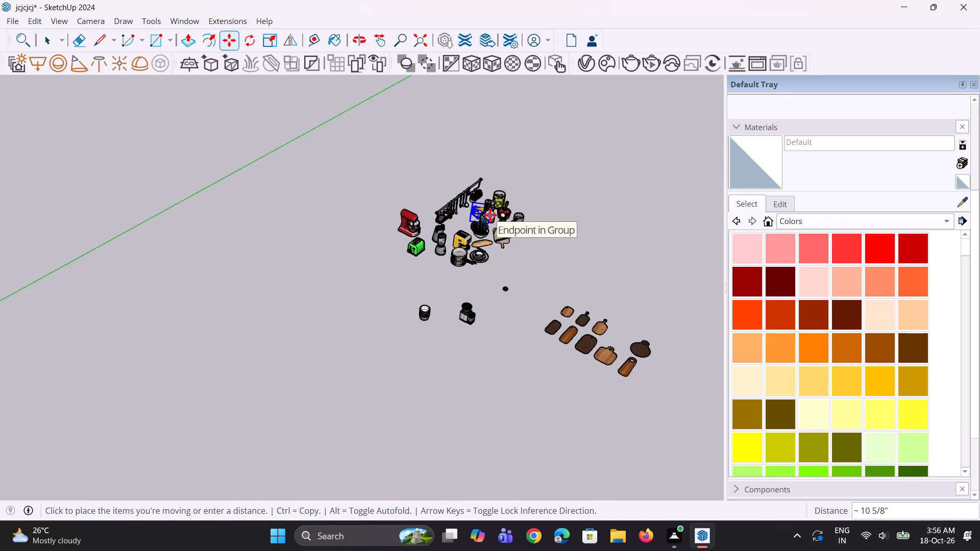
scroll(490, 215, "down", 18)
scroll(490, 215, "down", 5)
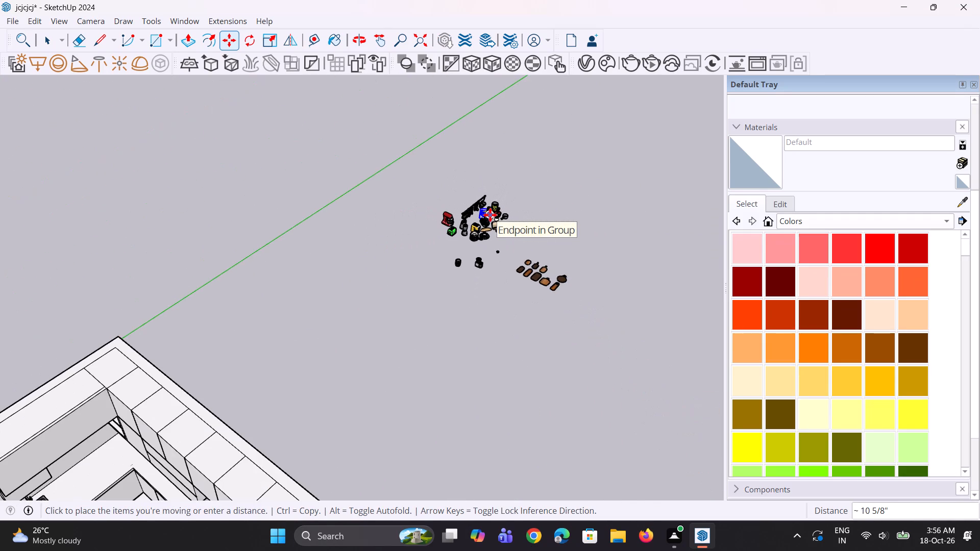
scroll(490, 215, "down", 5)
scroll(283, 424, "up", 2)
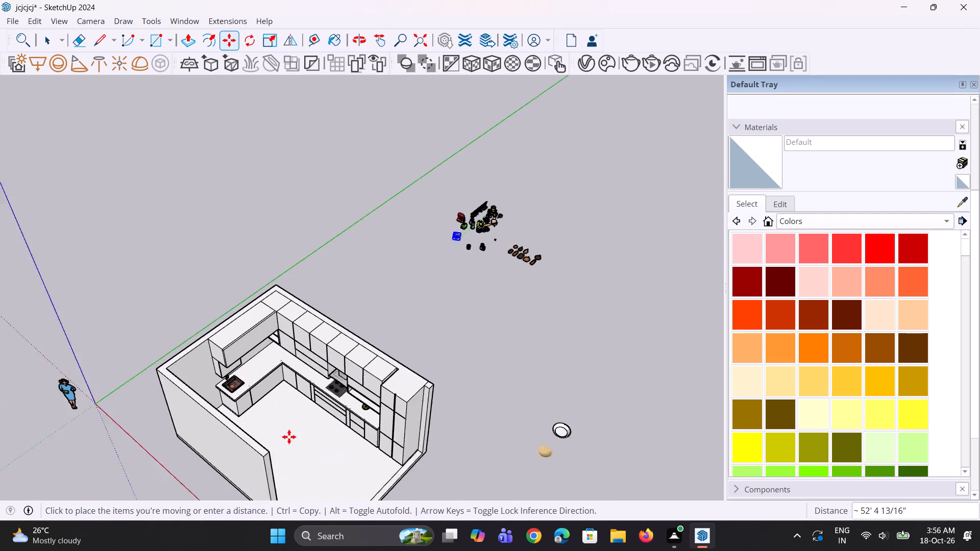
scroll(305, 439, "up", 3)
scroll(352, 413, "up", 9)
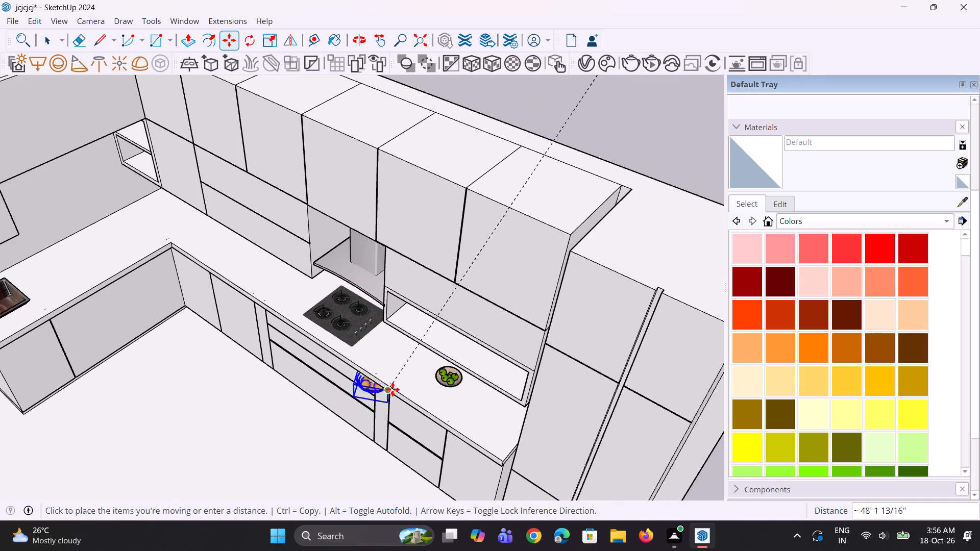
left_click(410, 365)
Raise the fruit basket out of the countertop slab so it sits above the counter surface.
middle_click_drag(416, 405, 468, 341)
scroll(418, 373, "up", 10)
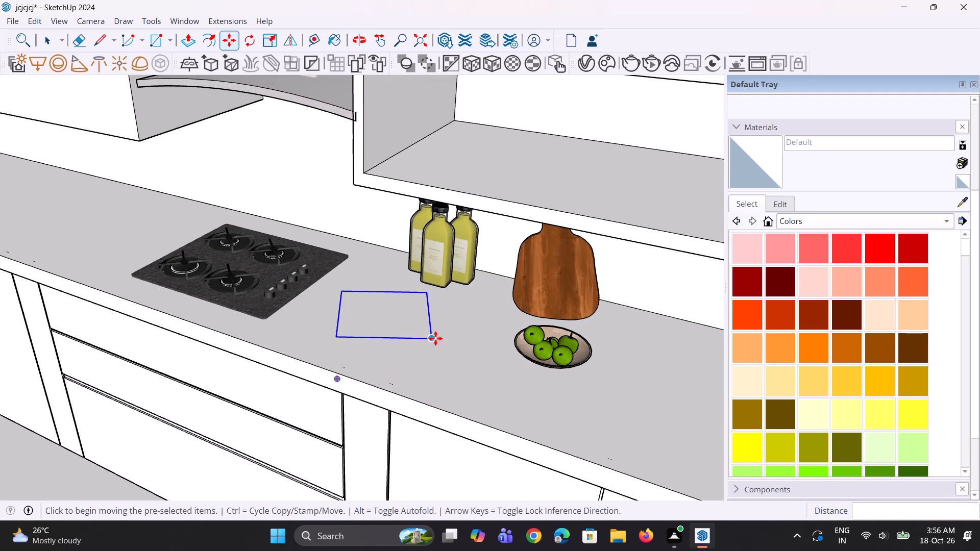
left_click(435, 338)
left_click(434, 308)
middle_click_drag(397, 354, 469, 358)
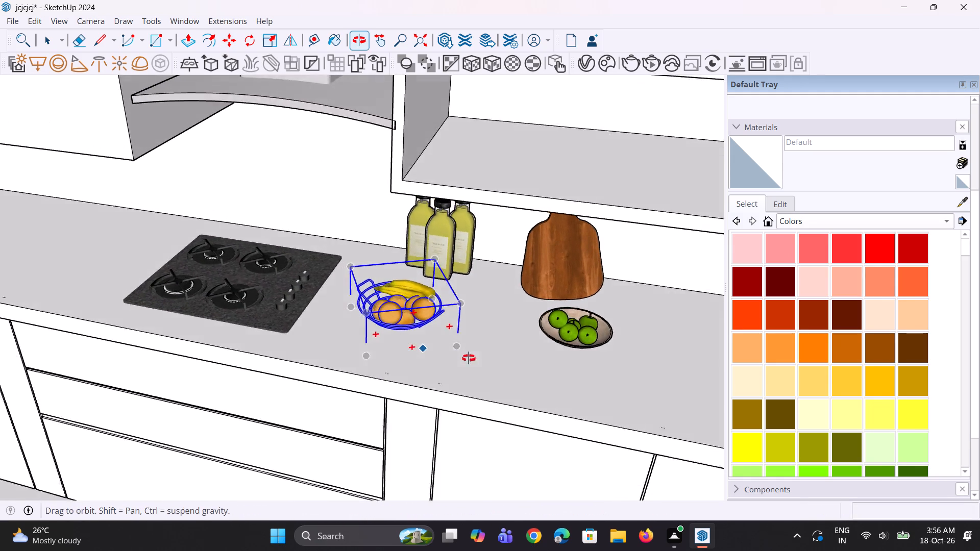
Move the fruit basket along the countertop about 3' 2 3/8" to the far side of the apple bowl, away from the cooktop.
middle_click_drag(469, 358, 472, 346)
key("m")
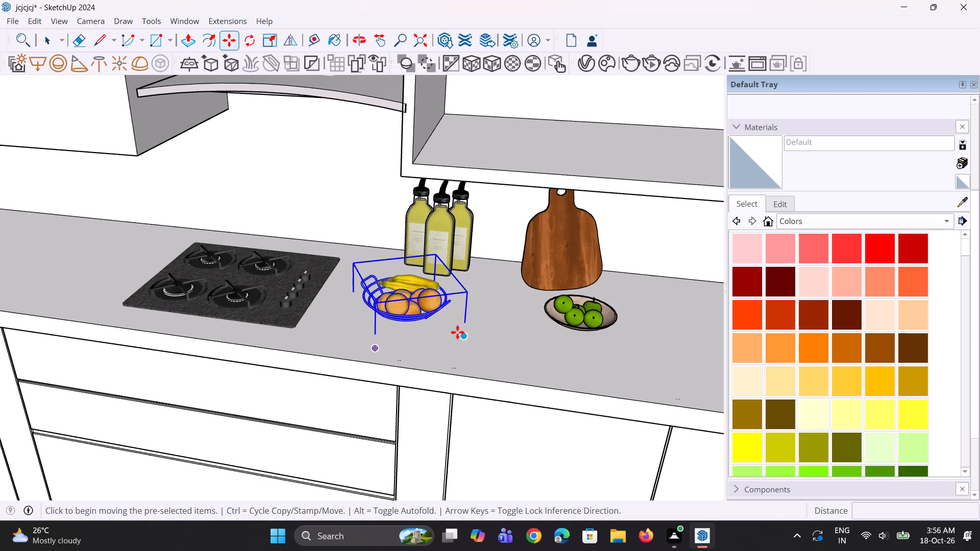
left_click(463, 338)
scroll(530, 346, "down", 6)
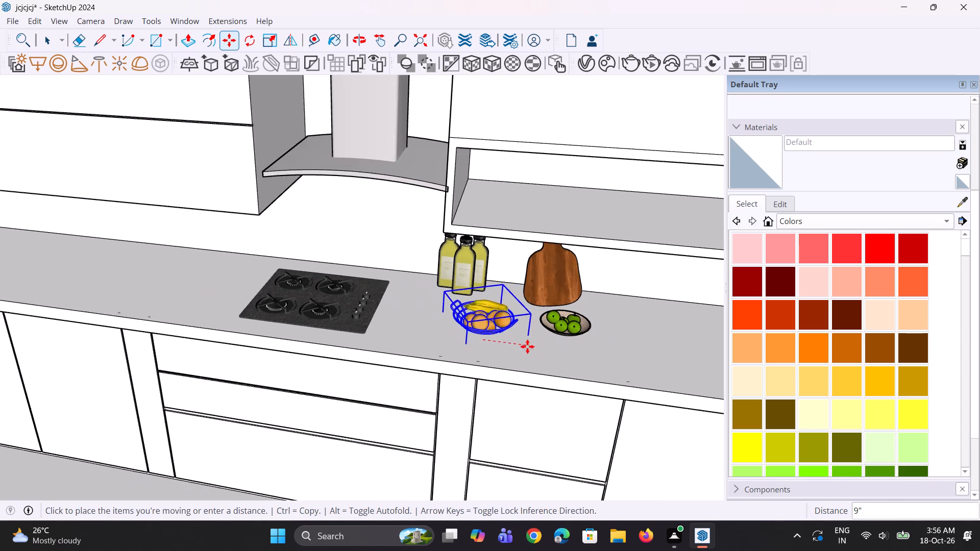
scroll(527, 346, "down", 1)
left_click(641, 345)
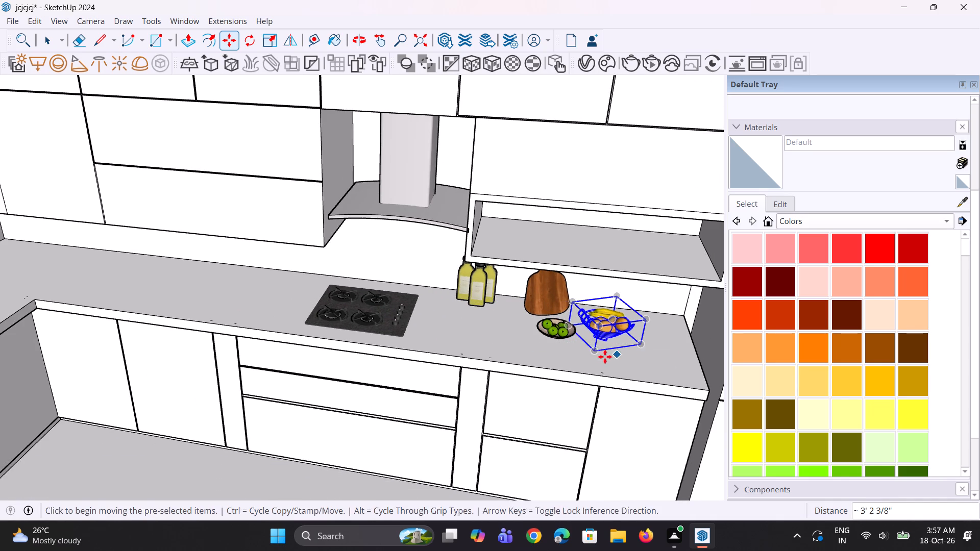
Push the fruit basket about 7 15/16" back on the countertop toward the wall, and clear the selection.
scroll(598, 357, "up", 8)
left_click(592, 348)
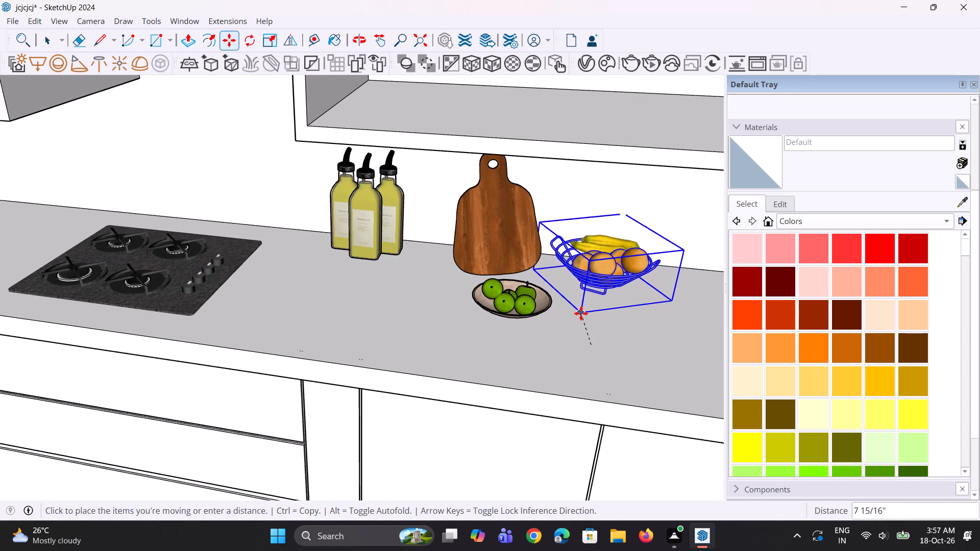
left_click(581, 314)
middle_click_drag(622, 330, 586, 342)
key("space")
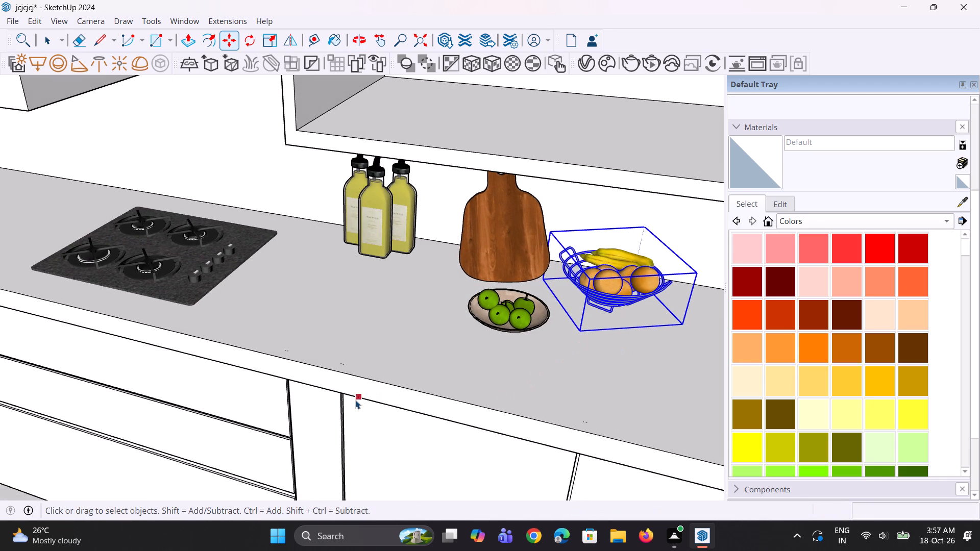
key("space")
scroll(366, 339, "down", 10)
left_click(261, 457)
Nudge the fruit basket slightly closer to the wooden cutting board.
scroll(429, 348, "up", 5)
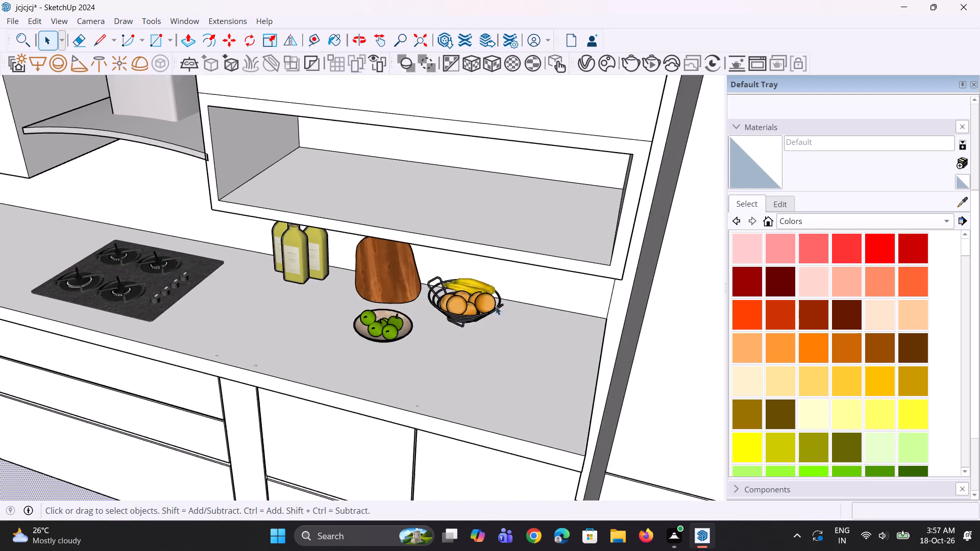
scroll(496, 306, "up", 2)
left_click(466, 308)
scroll(426, 308, "up", 6)
key("m")
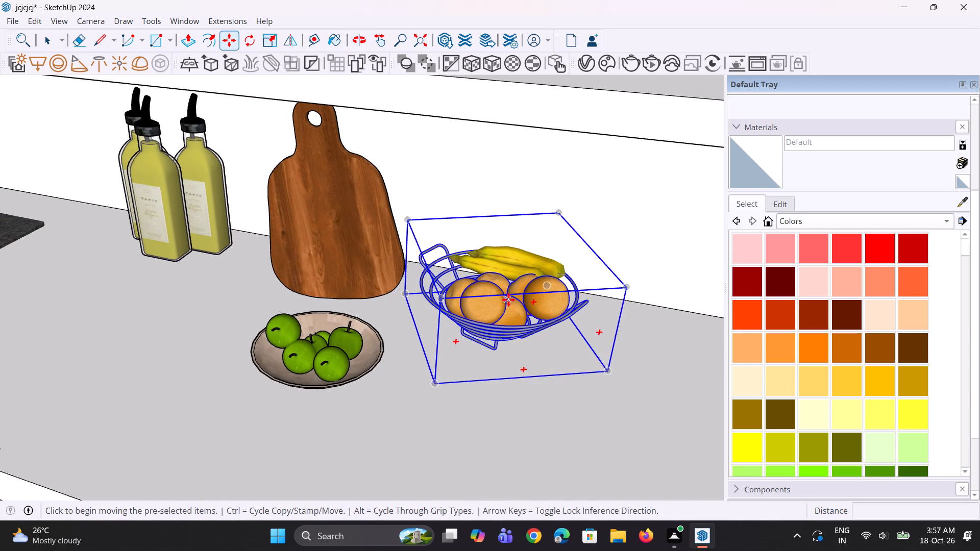
left_click(508, 299)
left_click(489, 297)
key("space")
key("space")
Move the apple bowl group about 3 1/2" toward the fruit basket, in front of the cutting board.
left_click(331, 378)
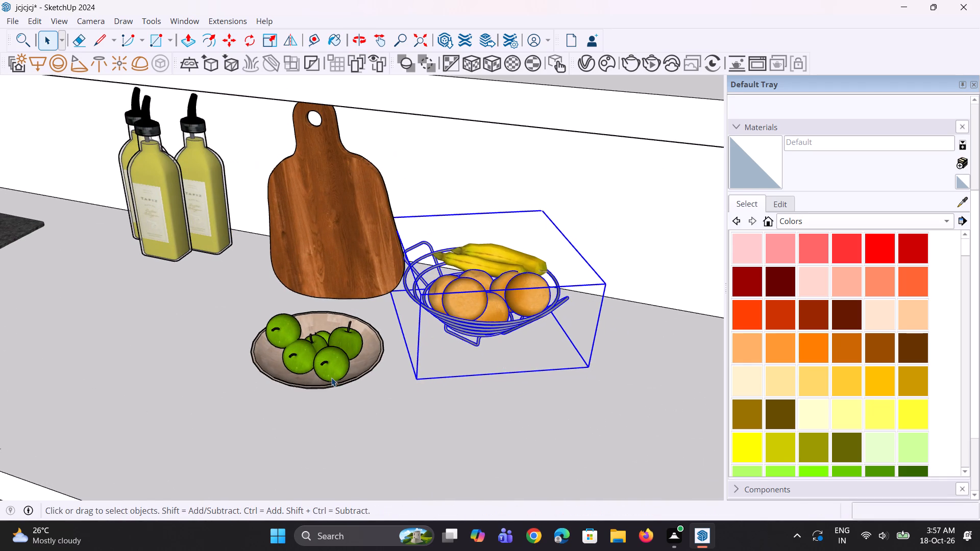
scroll(333, 380, "up", 2)
key("m")
left_click(316, 371)
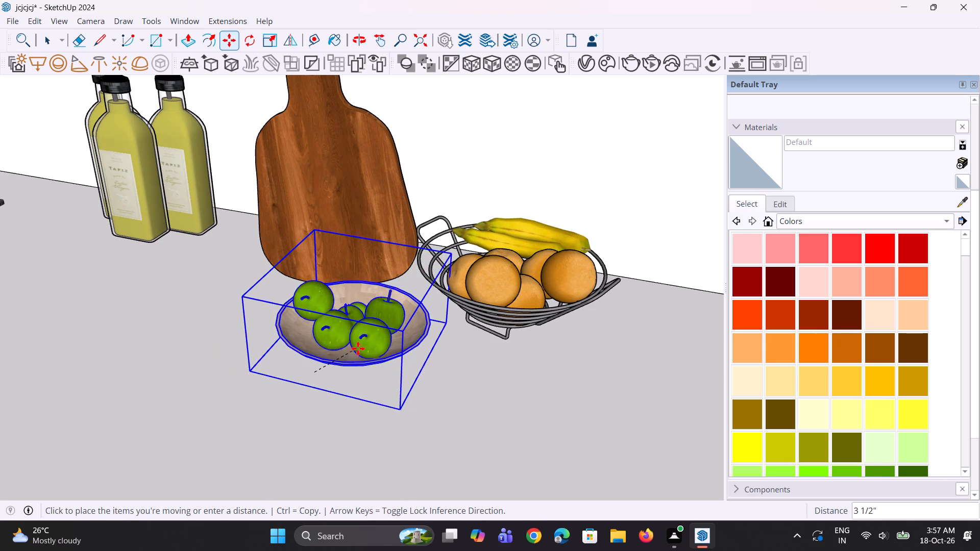
left_click(358, 348)
scroll(378, 369, "down", 5)
scroll(379, 373, "up", 1)
middle_click_drag(384, 373, 437, 365)
key("space")
key("space")
Examine the placement of the apple bowl, fruit basket and cutting board on the countertop from several angles.
scroll(373, 337, "down", 3)
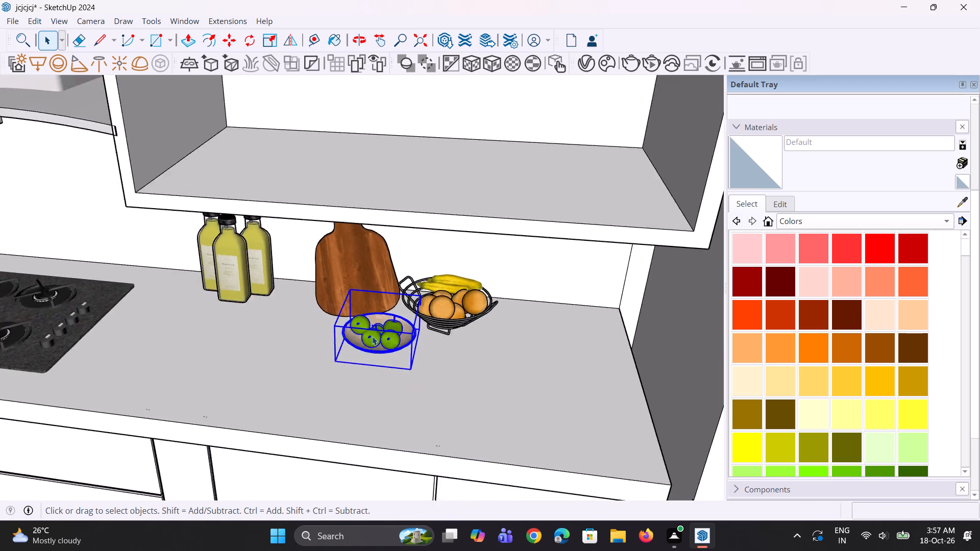
scroll(372, 336, "down", 7)
middle_click_drag(372, 334, 395, 327)
scroll(434, 313, "up", 11)
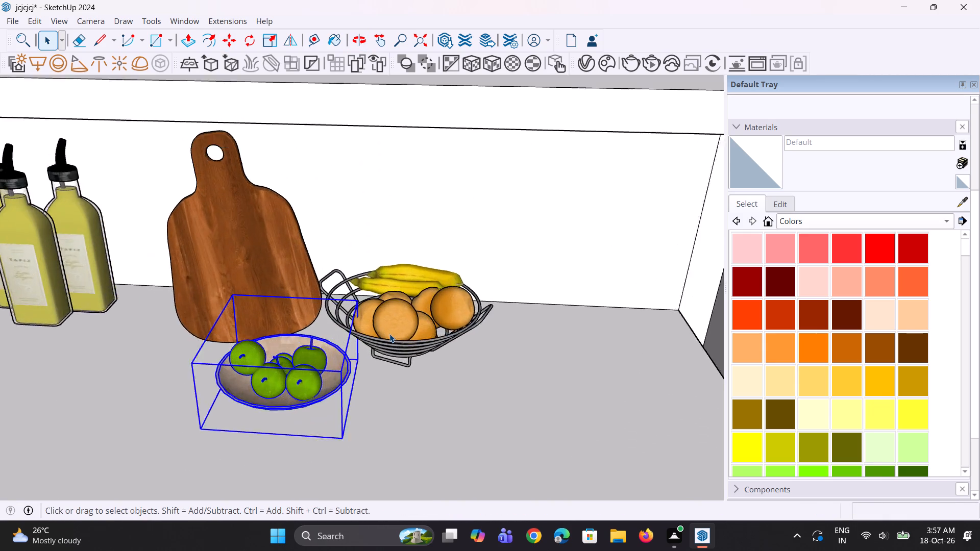
scroll(389, 334, "up", 5)
middle_click_drag(389, 334, 442, 365)
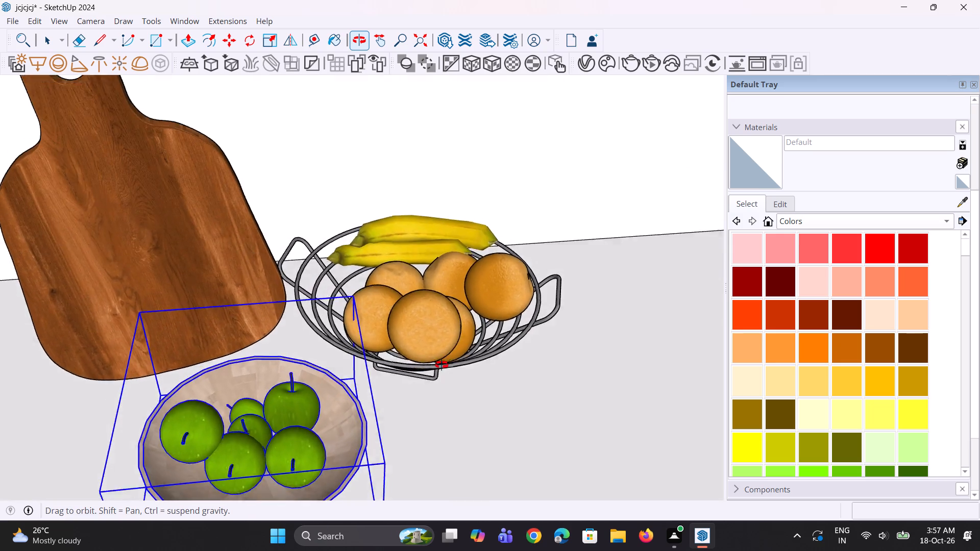
middle_click_drag(442, 365, 363, 348)
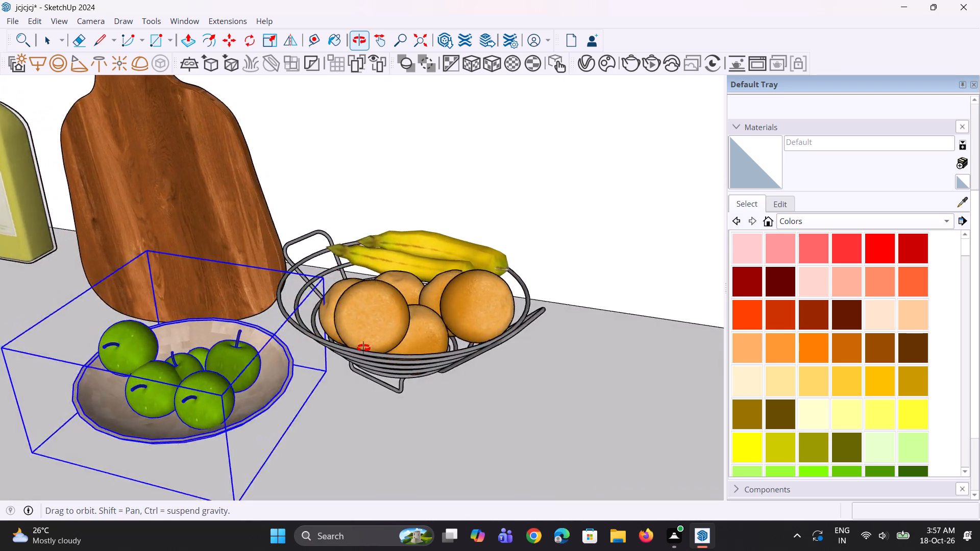
middle_click_drag(363, 348, 453, 321)
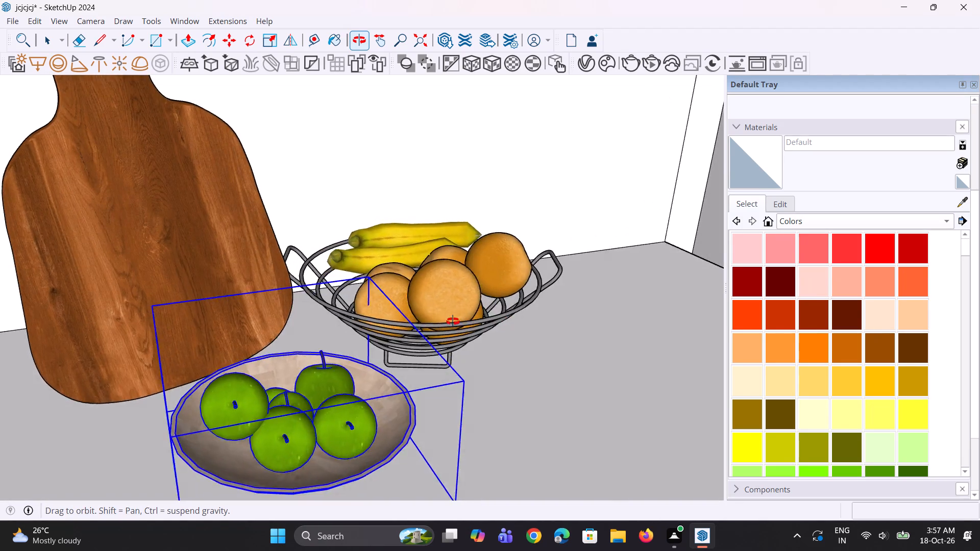
middle_click_drag(453, 321, 444, 322)
scroll(413, 320, "down", 10)
middle_click_drag(388, 339, 334, 355)
scroll(333, 348, "down", 1)
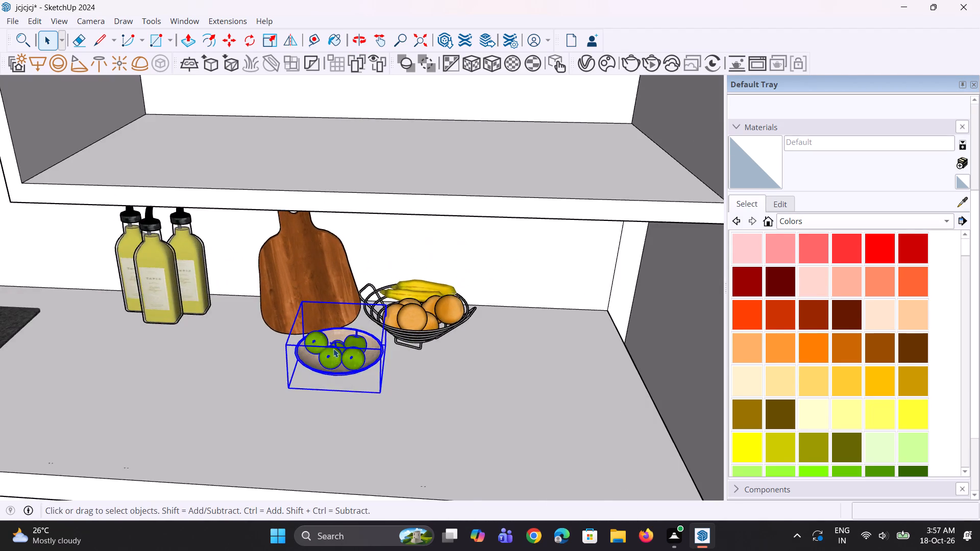
scroll(333, 348, "down", 20)
left_click(474, 345)
Move the blender from the imported accessories onto the kitchen countertop, into the corner beneath the open wall shelves.
middle_click_drag(287, 332, 274, 343)
scroll(373, 203, "up", 3)
scroll(349, 163, "up", 13)
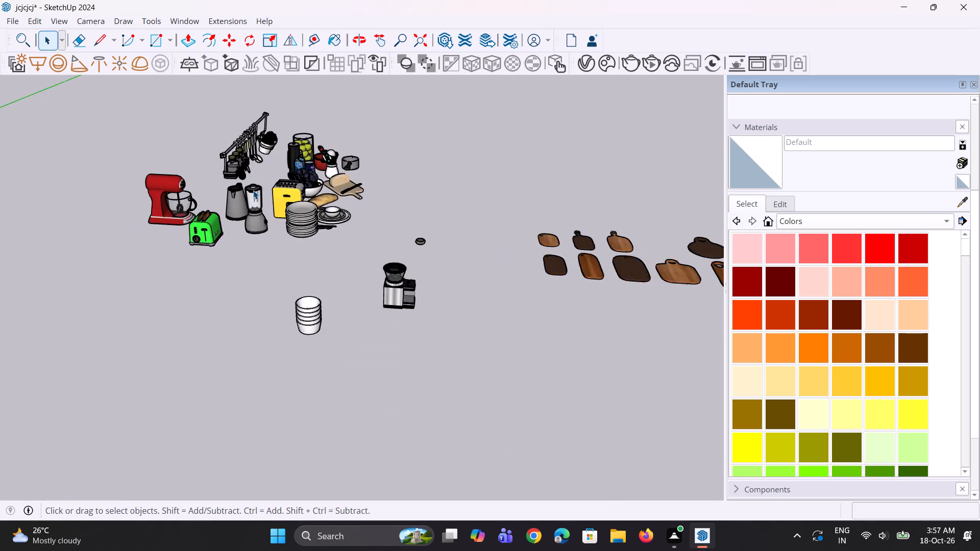
scroll(253, 190, "up", 5)
left_click(253, 226)
scroll(249, 227, "up", 3)
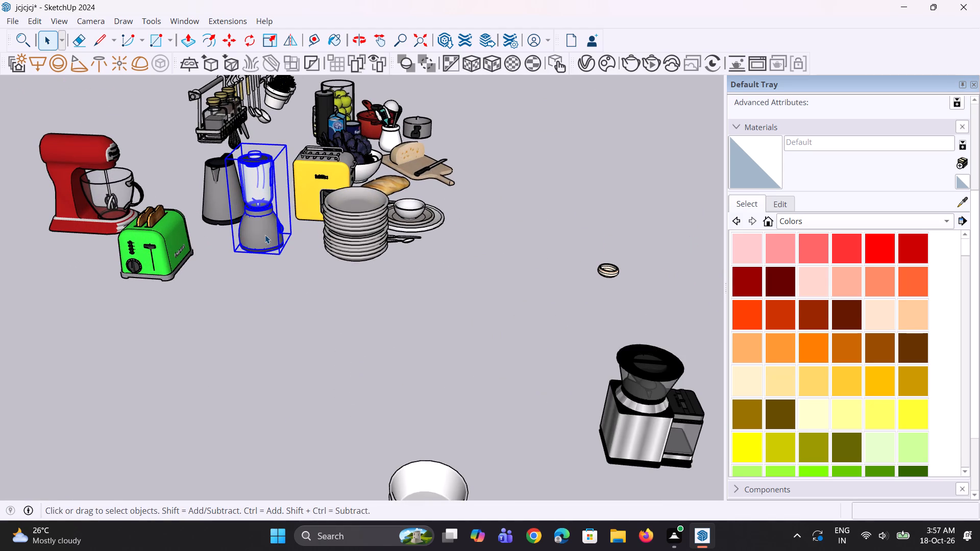
key("m")
left_click(271, 253)
scroll(308, 267, "down", 6)
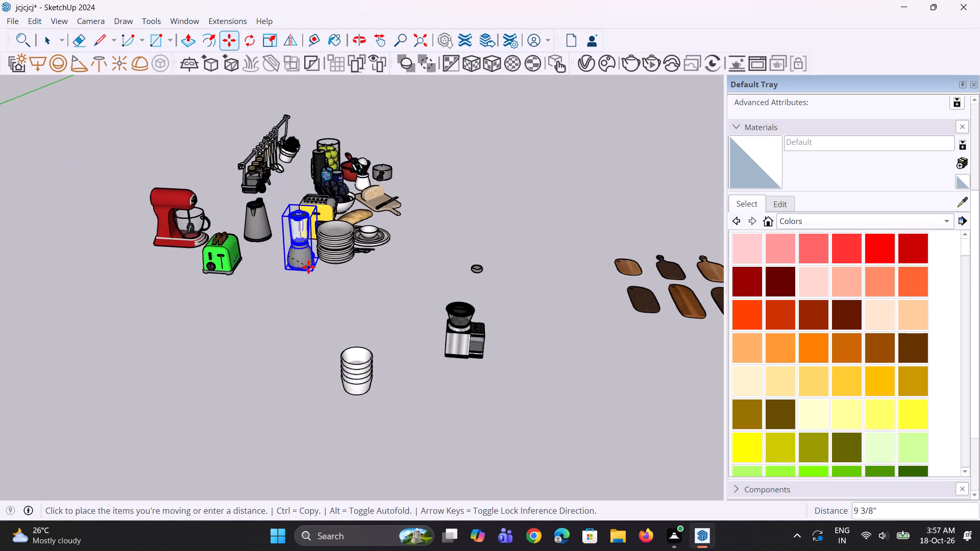
scroll(308, 267, "down", 6)
scroll(271, 249, "down", 13)
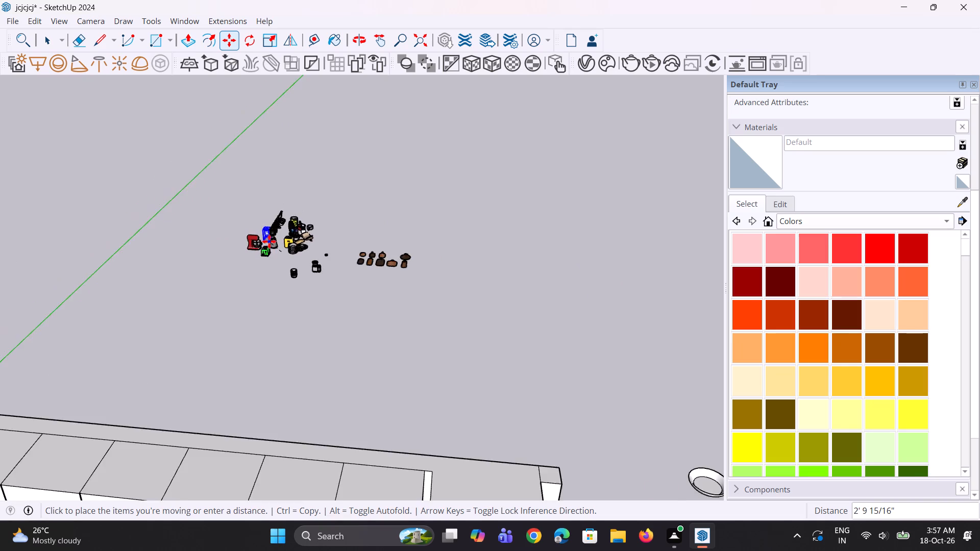
scroll(269, 241, "down", 8)
scroll(212, 386, "up", 5)
scroll(184, 345, "up", 4)
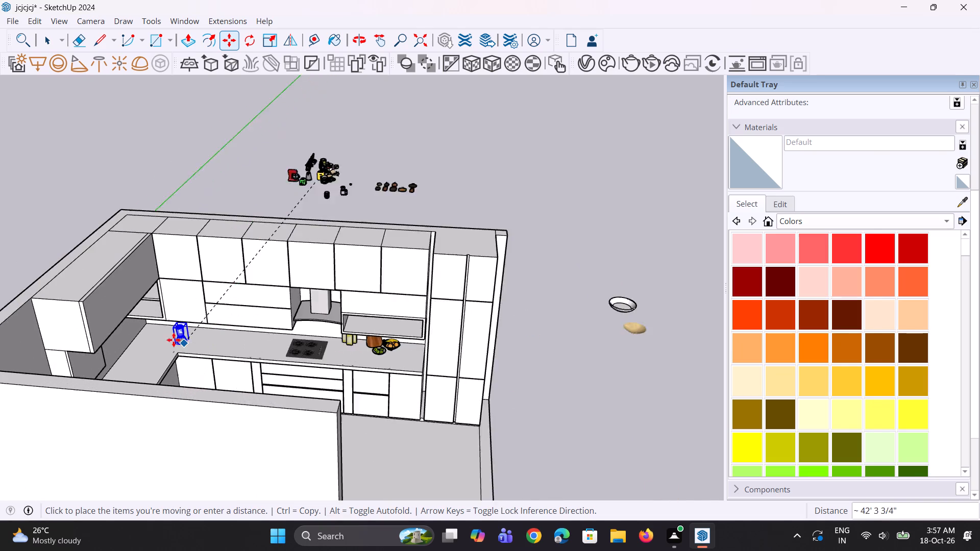
scroll(162, 338, "up", 10)
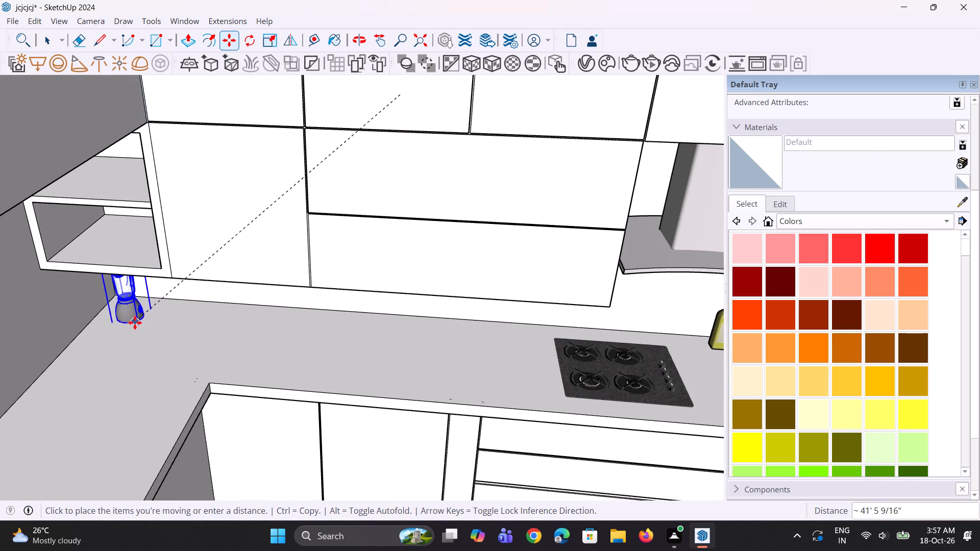
left_click(131, 321)
Raise the blender about 1/2" out of the countertop slab so it rests on the surface.
scroll(140, 355, "up", 1)
middle_click_drag(140, 355, 150, 313)
scroll(130, 345, "up", 7)
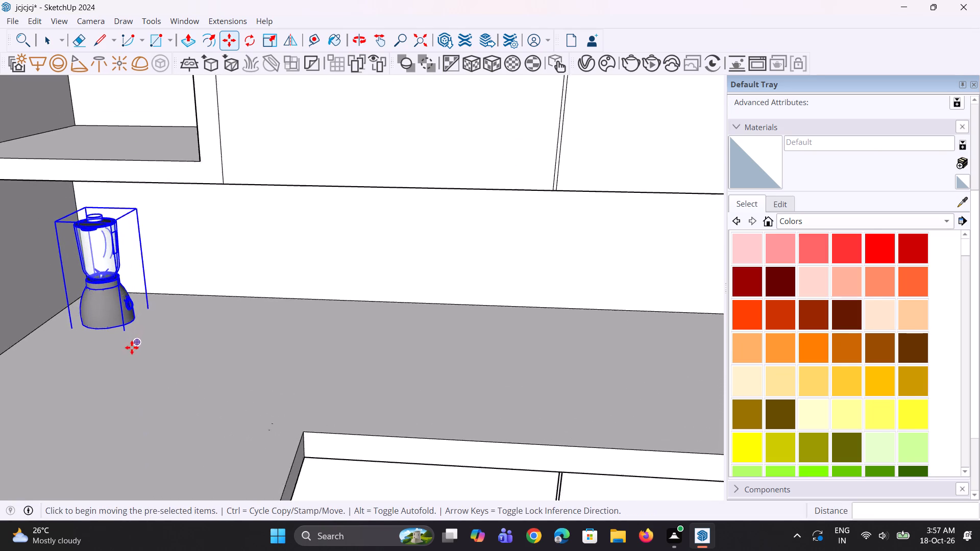
left_click(128, 334)
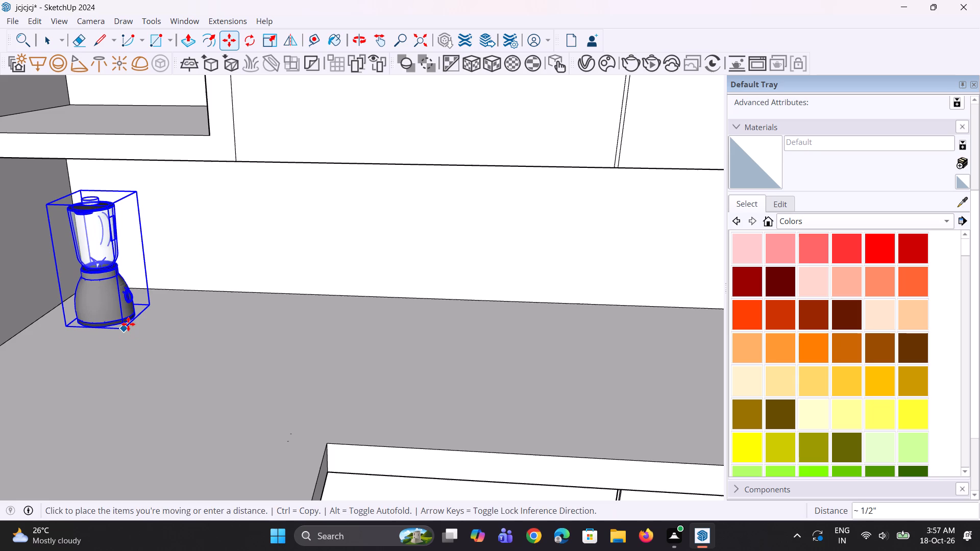
left_click(128, 324)
middle_click_drag(146, 344, 122, 348)
scroll(126, 308, "down", 6)
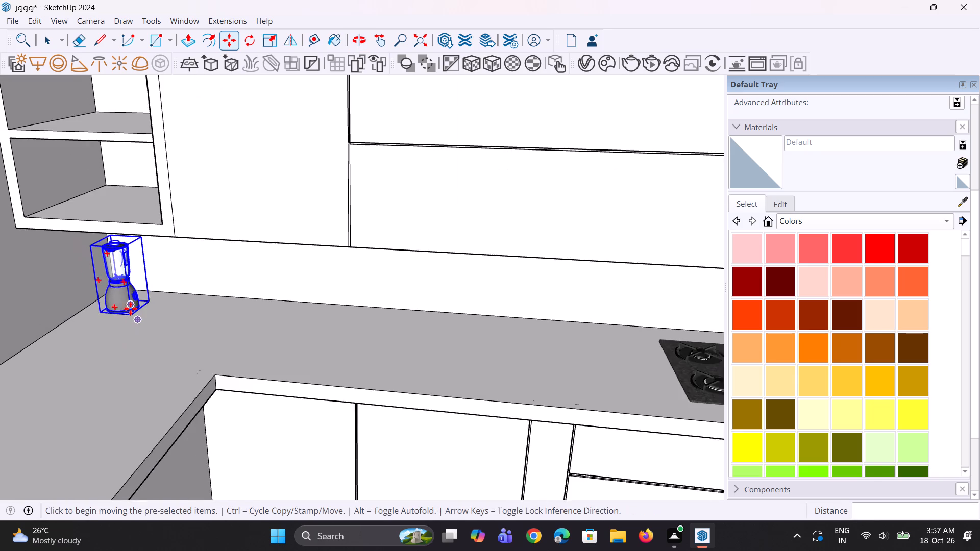
scroll(130, 309, "down", 5)
middle_click_drag(137, 309, 175, 314)
key("space")
key("space")
Move the kettle from the imported accessories onto the corner countertop, directly beside the blender.
scroll(175, 320, "down", 5)
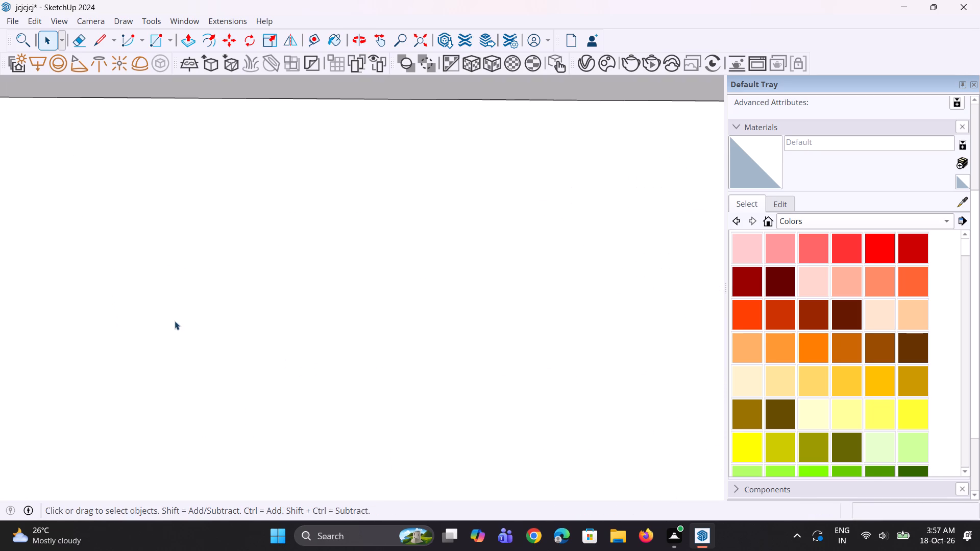
left_click(422, 39)
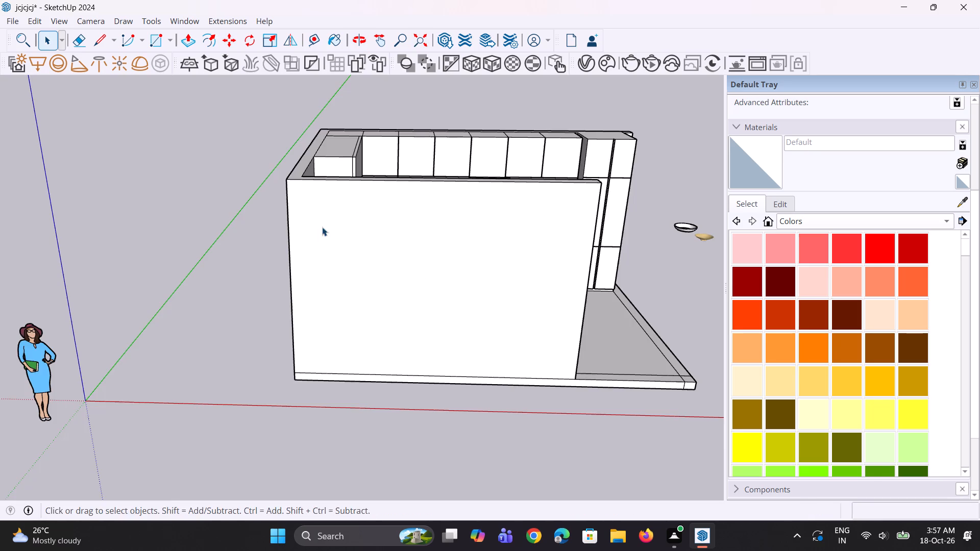
middle_click_drag(385, 199, 275, 272)
scroll(279, 264, "down", 5)
scroll(503, 146, "up", 3)
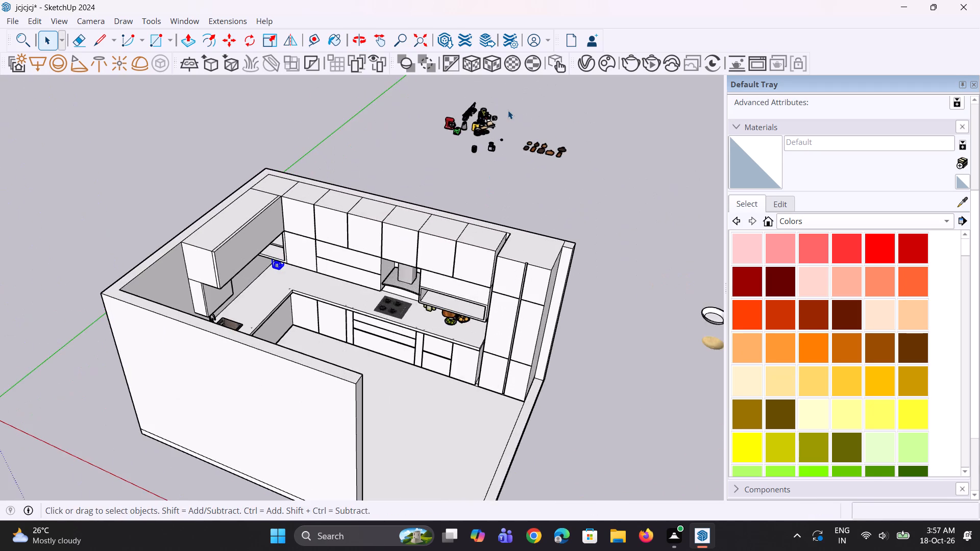
scroll(508, 110, "up", 18)
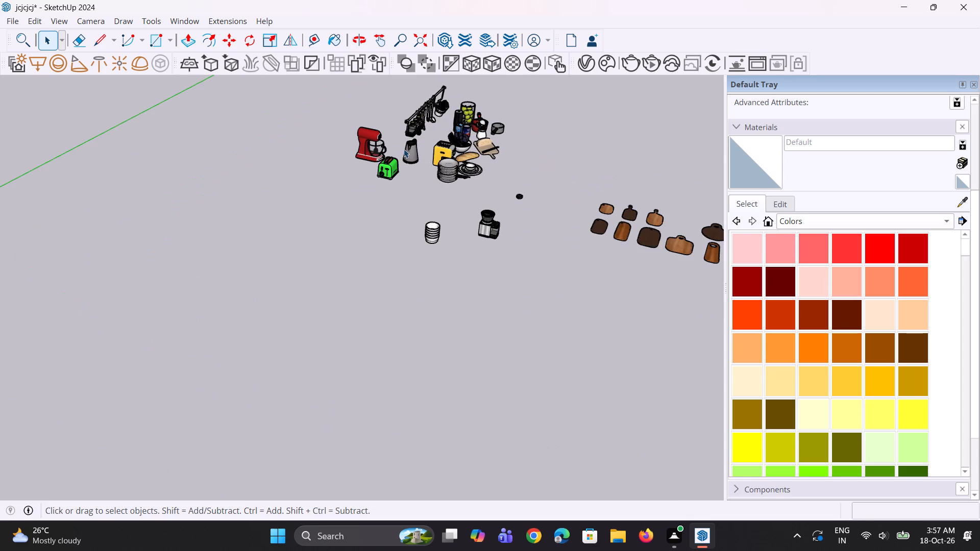
left_click(407, 152)
key("m")
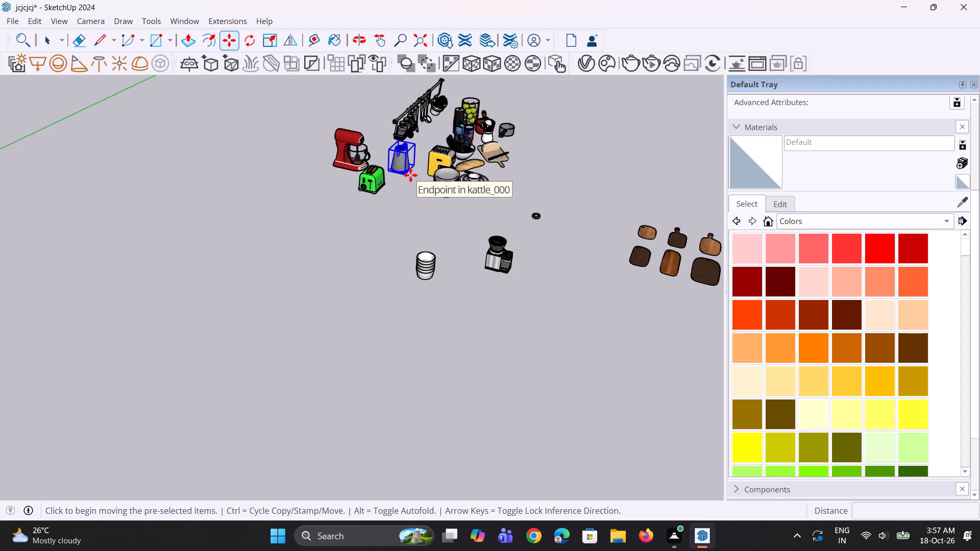
left_click_drag(410, 175, 410, 185)
scroll(438, 220, "down", 7)
scroll(497, 297, "down", 2)
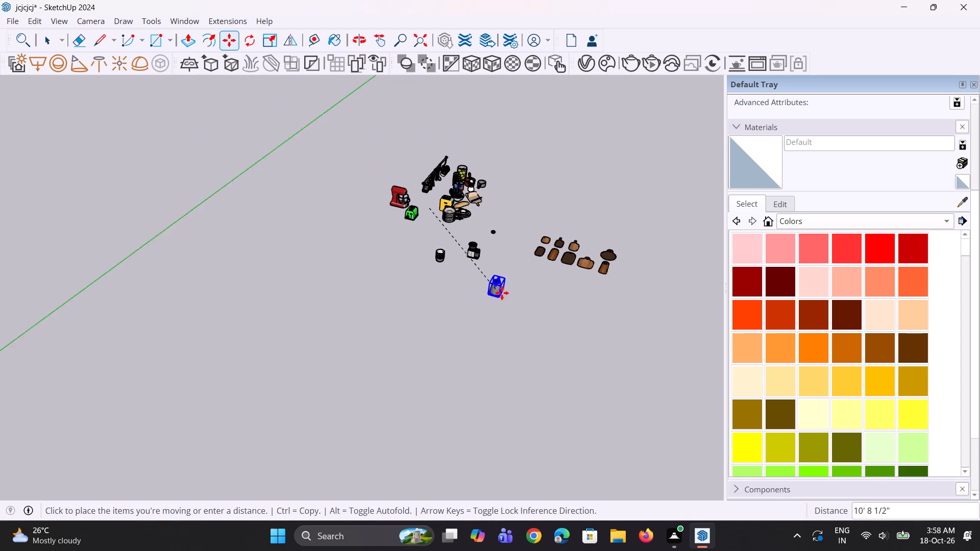
scroll(503, 287, "down", 15)
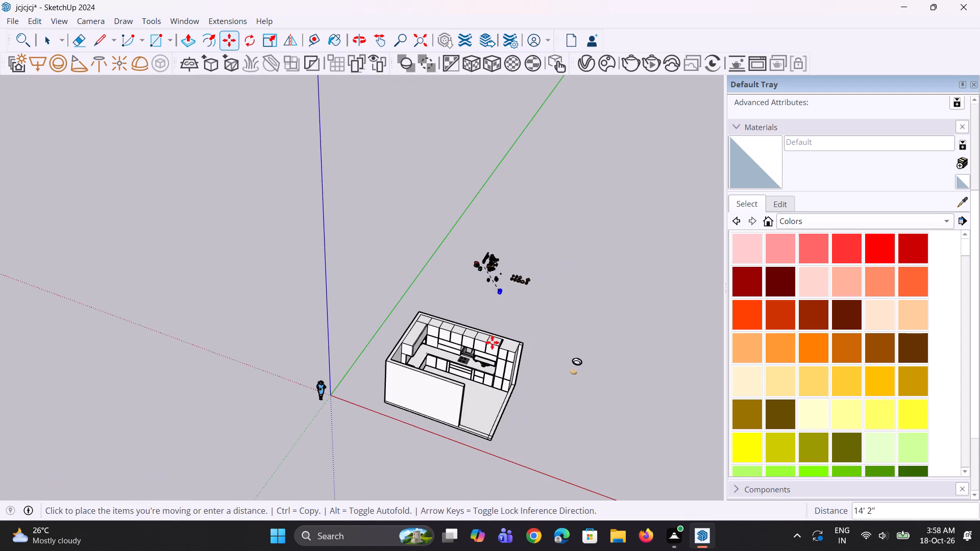
scroll(464, 424, "up", 4)
scroll(452, 384, "up", 4)
scroll(424, 296, "up", 8)
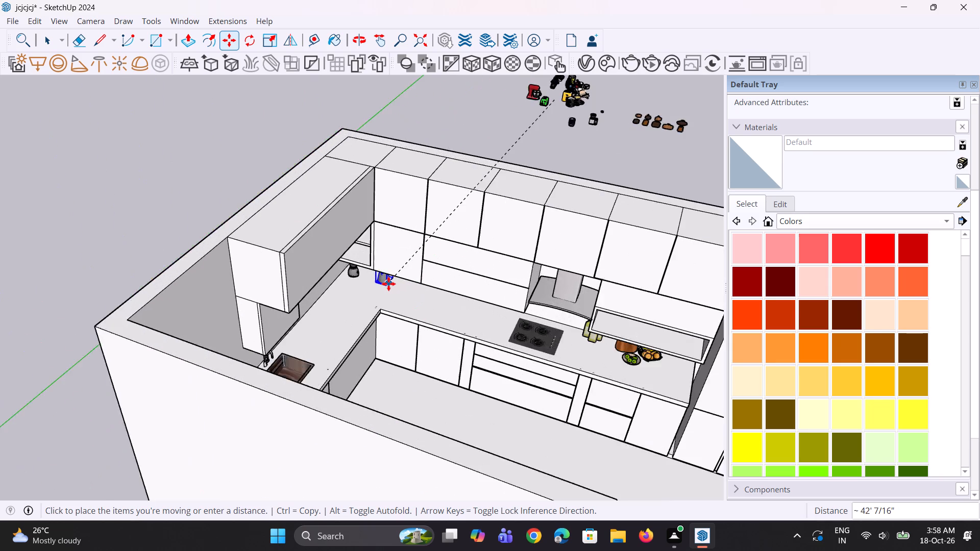
scroll(388, 284, "up", 11)
middle_click_drag(351, 291, 371, 236)
scroll(368, 240, "up", 2)
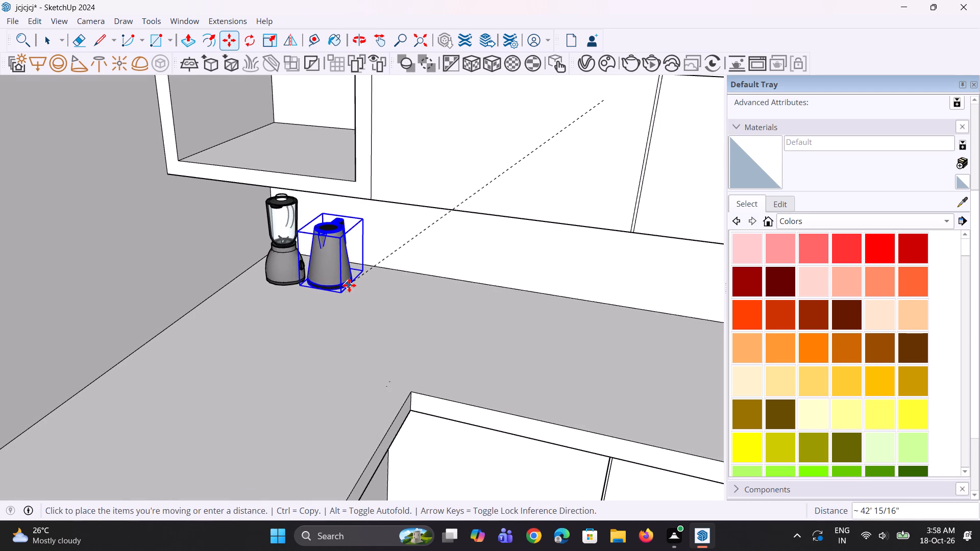
left_click(350, 285)
Rotate the kettle 90° about the vertical axis so its handle points along the back wall, away from the blender.
middle_click_drag(351, 297, 326, 288)
scroll(351, 288, "up", 3)
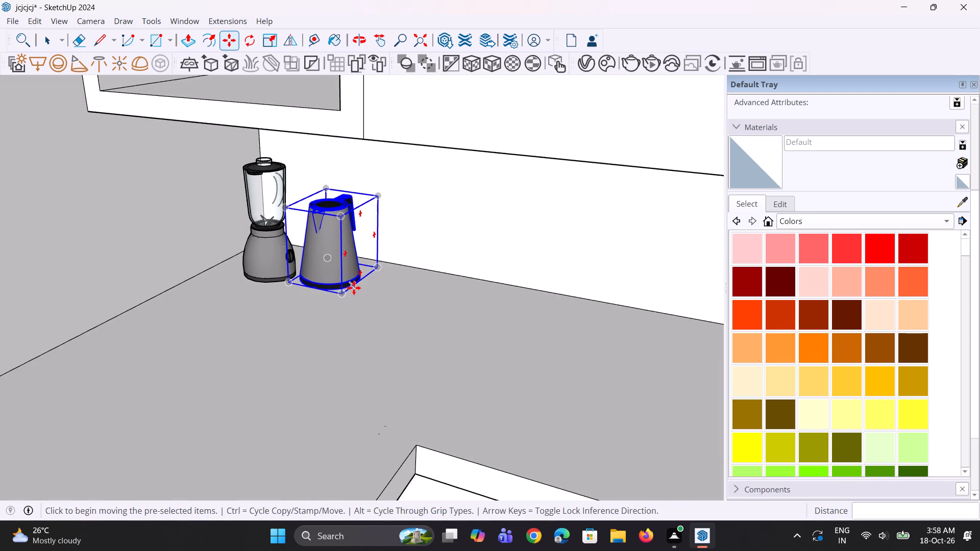
left_click(246, 44)
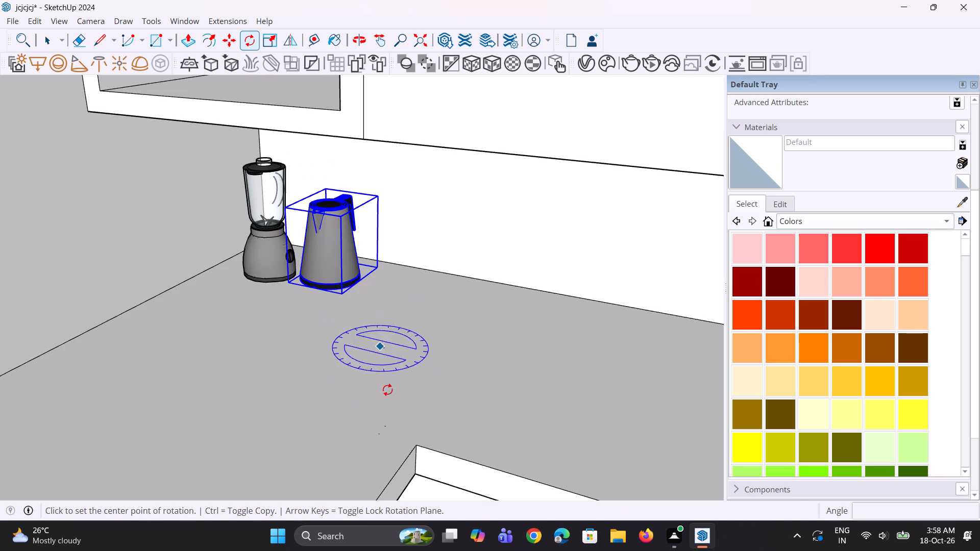
left_click(342, 349)
left_click(414, 369)
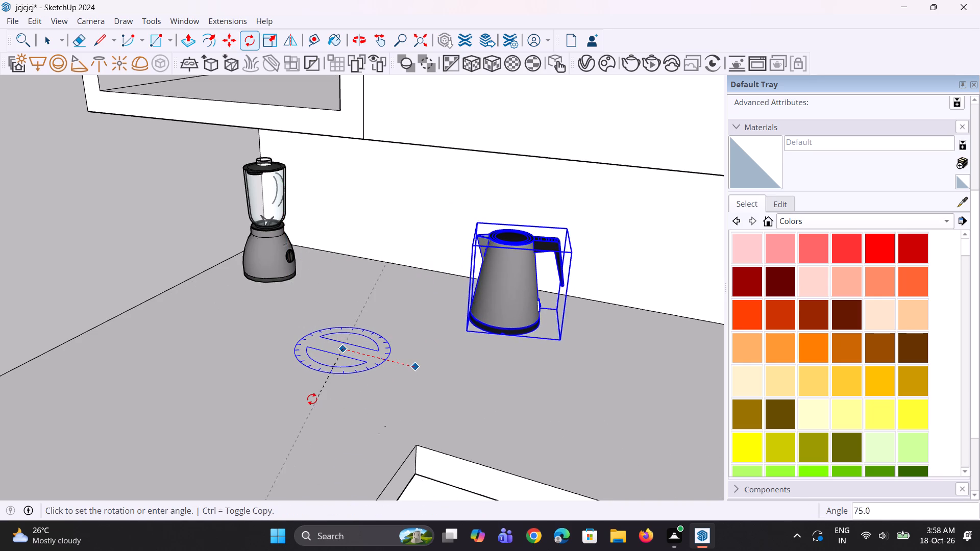
left_click(290, 395)
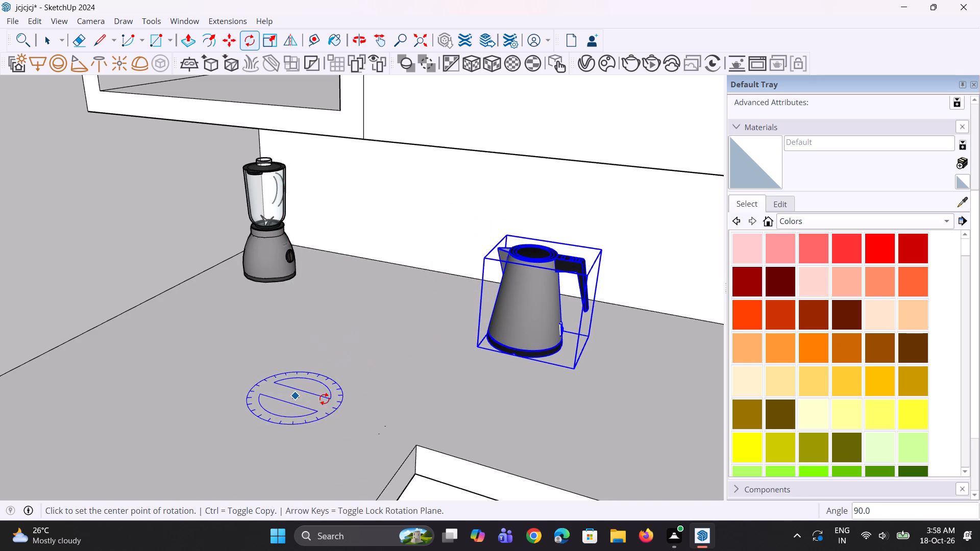
Move the rotated kettle back beside the blender, set about 6 5/8" closer to the back wall.
key("m")
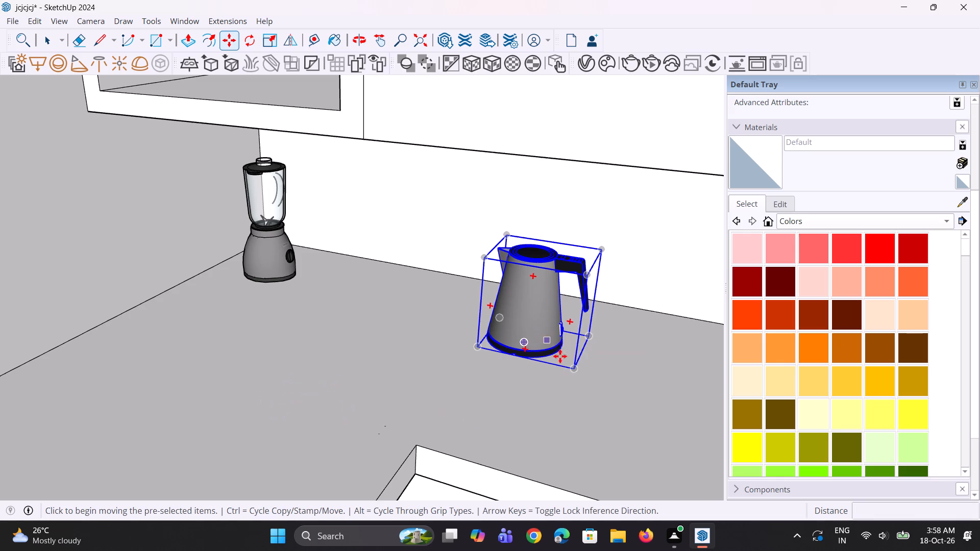
key("m")
left_click(575, 375)
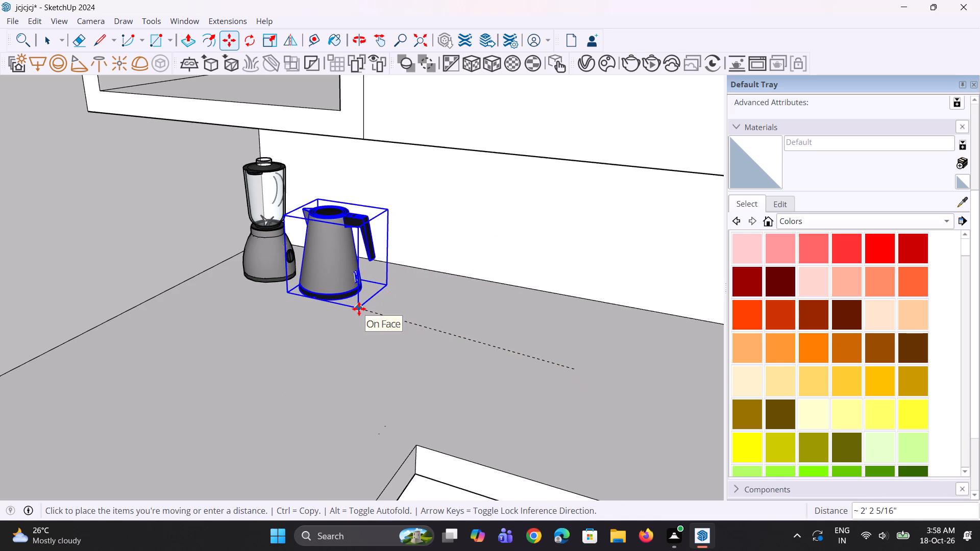
left_click(359, 309)
middle_click_drag(397, 330, 385, 364)
scroll(355, 314, "up", 2)
left_click(355, 314)
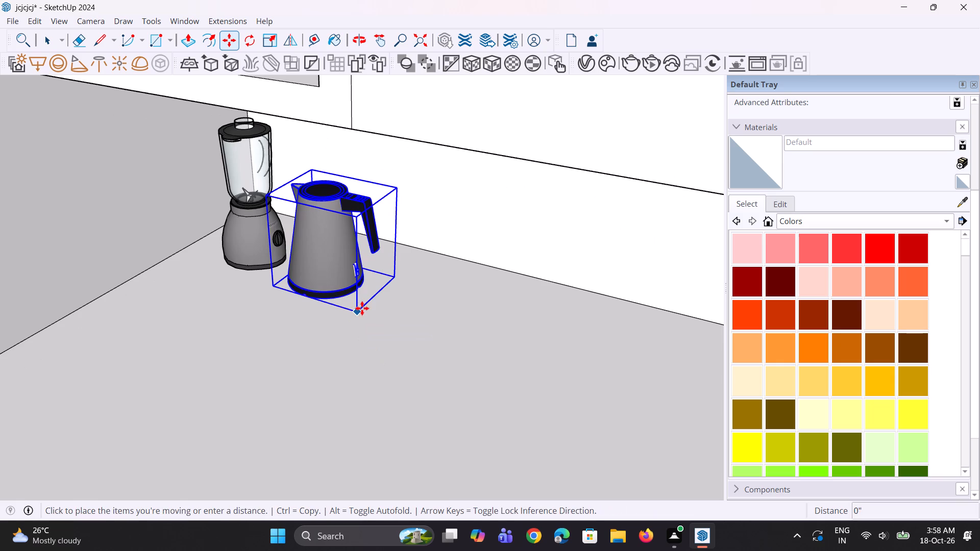
left_click(390, 286)
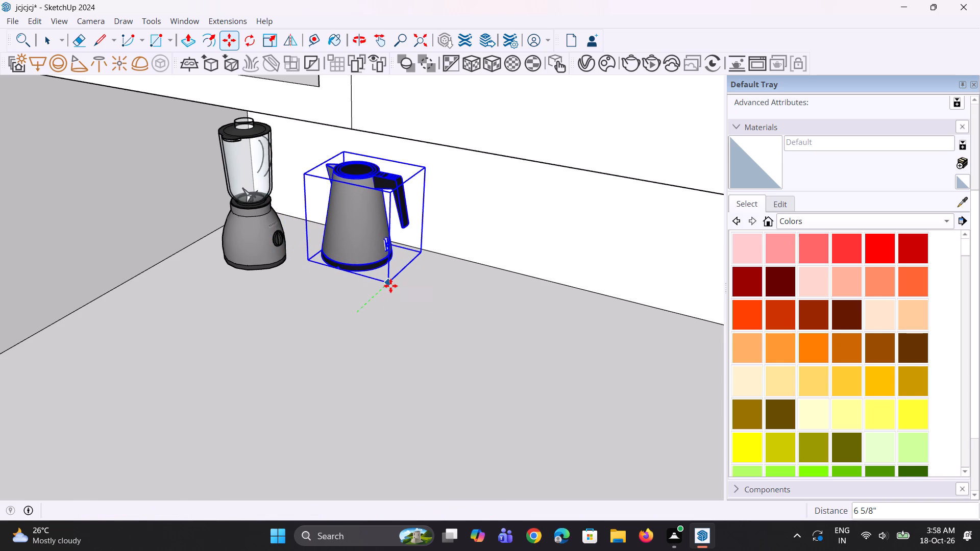
middle_click_drag(379, 310, 449, 296)
key("space")
key("space")
Shift the blender about 4 3/16" toward the back wall and about 1 11/16" away from the kettle.
left_click(283, 253)
scroll(283, 265, "up", 2)
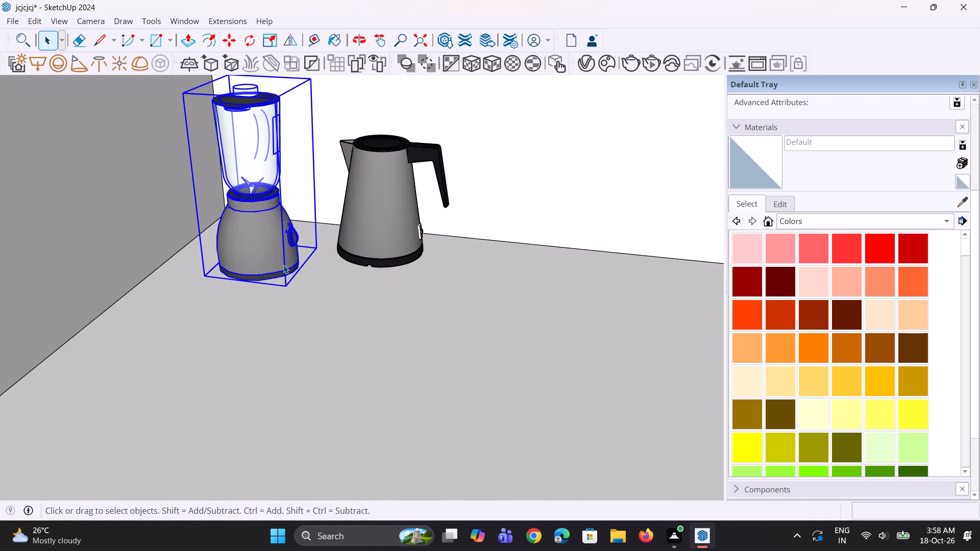
key("m")
left_click(277, 268)
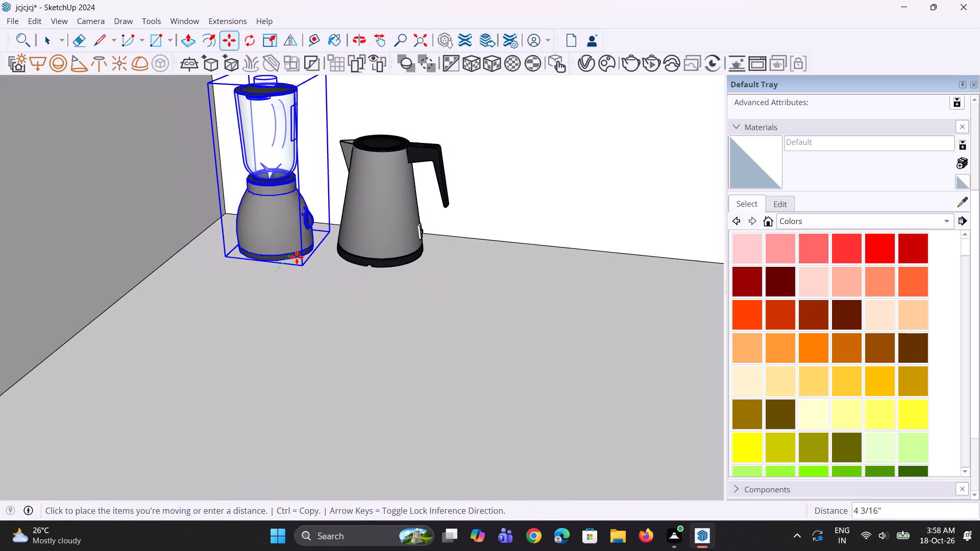
left_click(297, 257)
key("space")
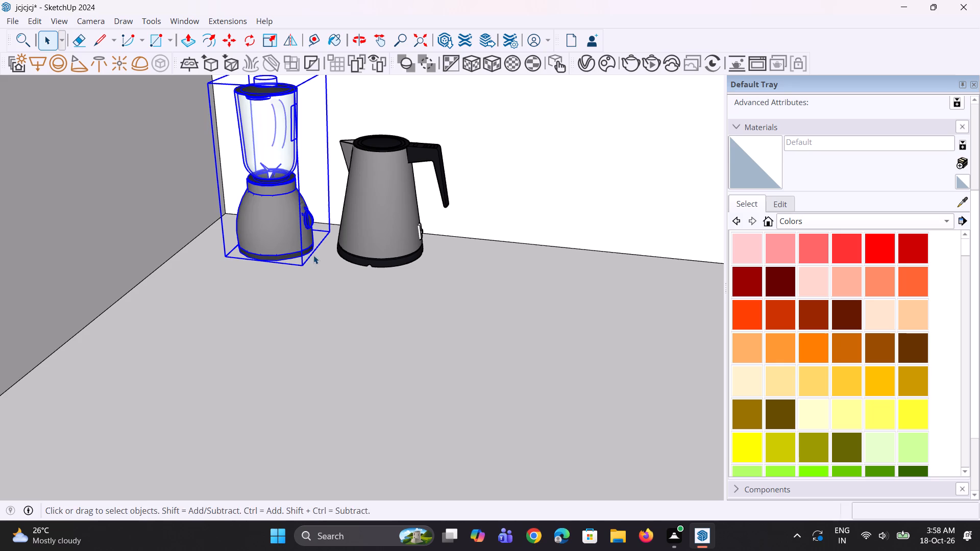
key("m")
left_click(304, 267)
left_click(285, 265)
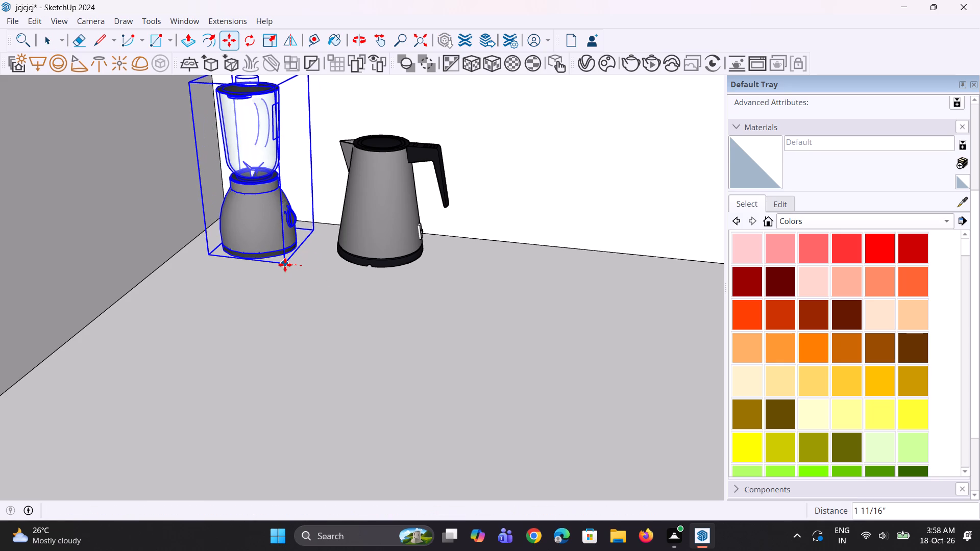
key("space")
Shift the kettle about 2 3/8" along the back wall toward the blender.
left_click(356, 257)
scroll(365, 263, "up", 1)
key("m")
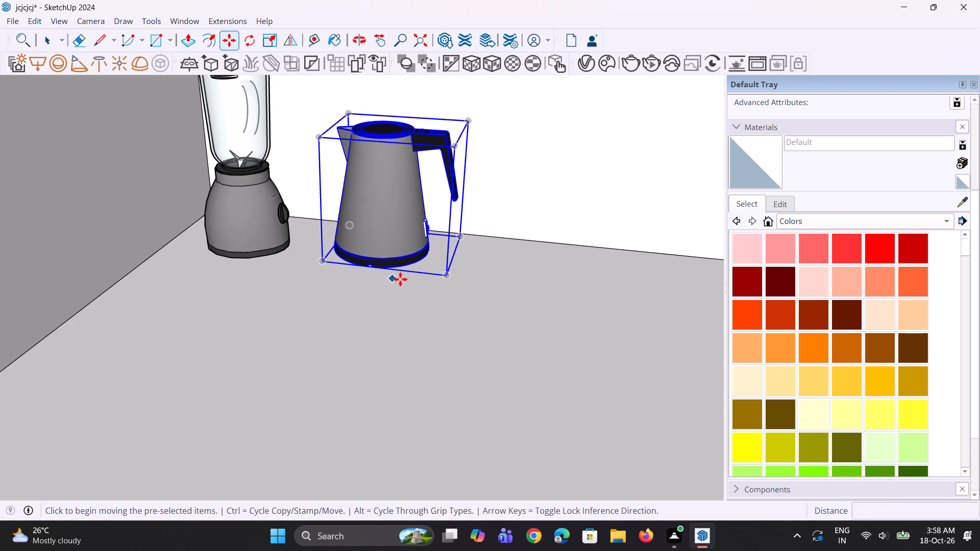
left_click(442, 277)
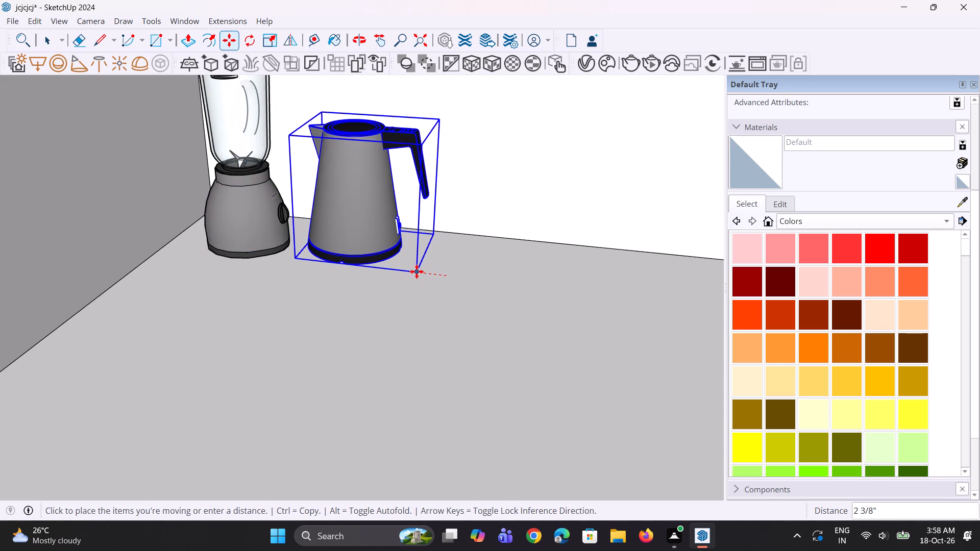
left_click(415, 271)
scroll(398, 332, "down", 5)
middle_click_drag(399, 337, 354, 329)
key("space")
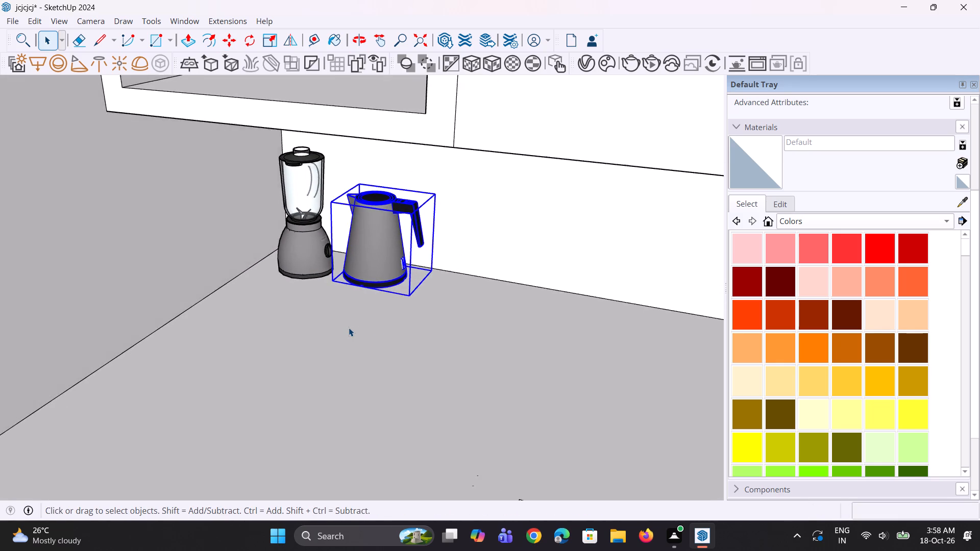
key("space")
Move the green toaster from the imported accessories onto the corner countertop, directly beside the kettle.
scroll(349, 328, "down", 12)
middle_click_drag(358, 328, 396, 309)
scroll(353, 370, "down", 5)
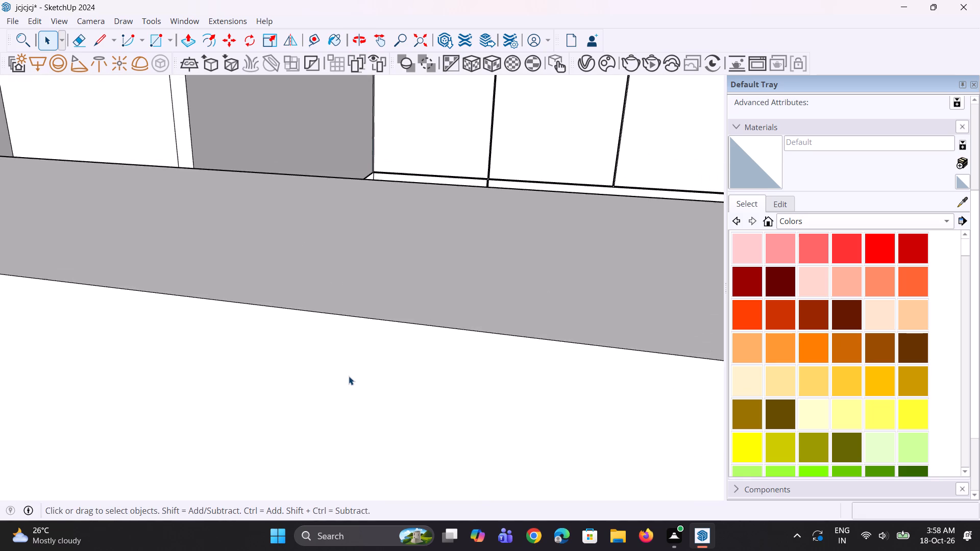
scroll(349, 376, "down", 6)
scroll(347, 371, "down", 20)
scroll(347, 371, "down", 9)
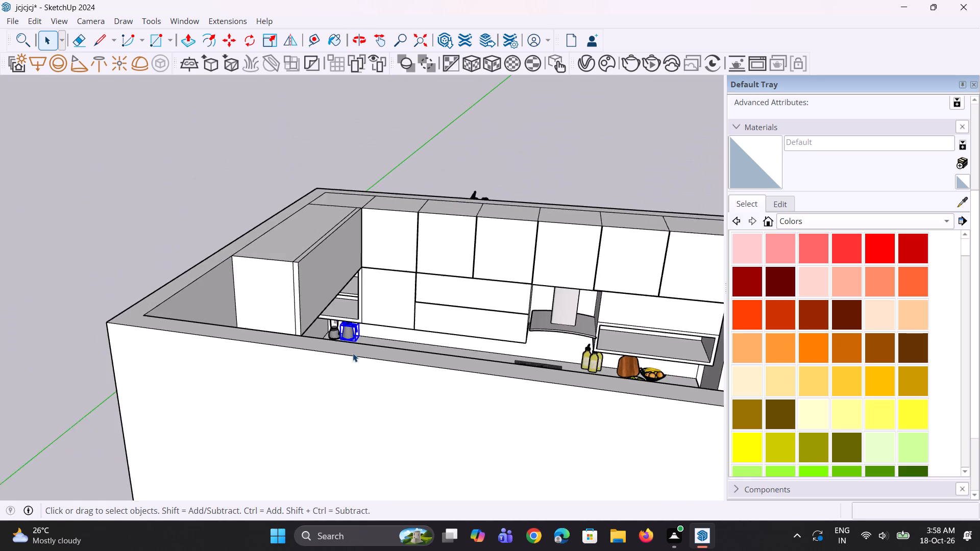
left_click(499, 135)
middle_click_drag(590, 229, 435, 301)
scroll(419, 278, "down", 2)
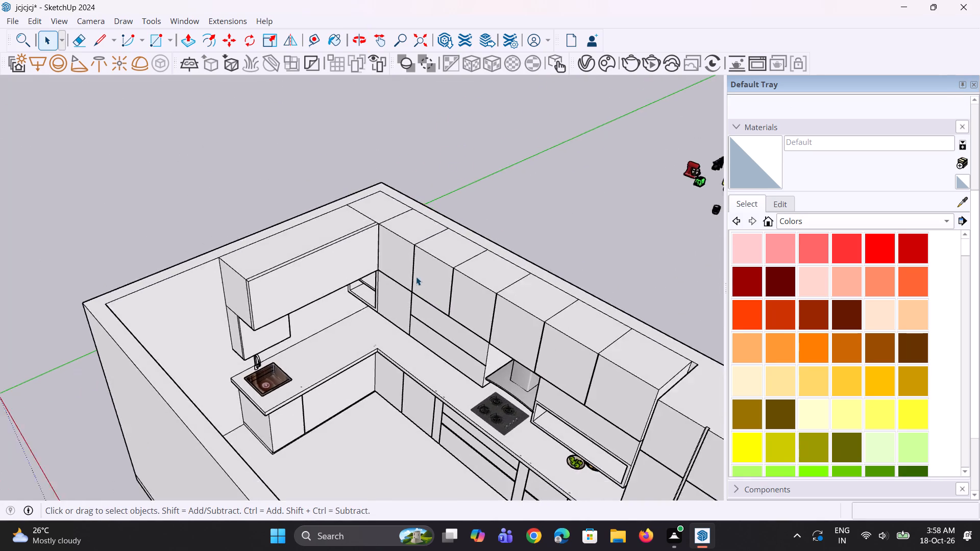
scroll(416, 277, "down", 7)
scroll(635, 217, "up", 15)
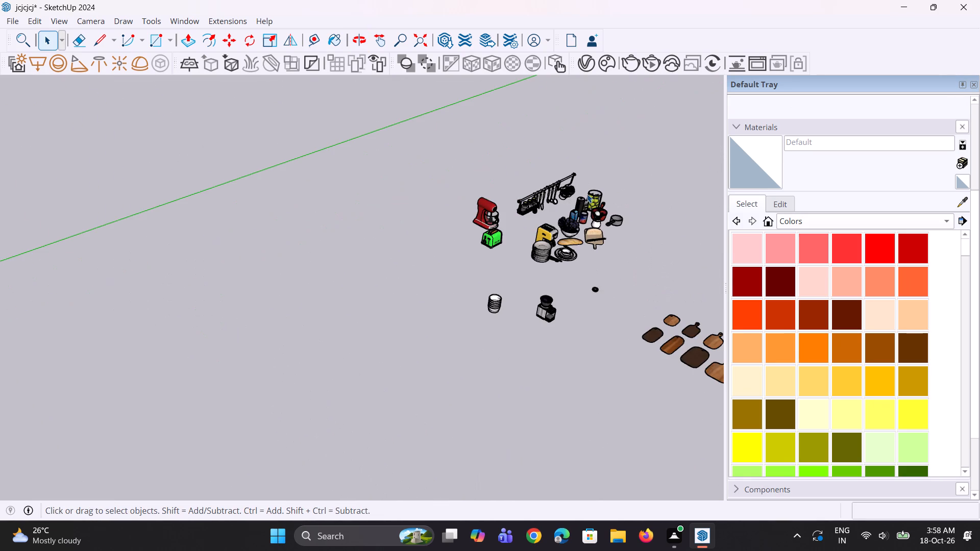
scroll(587, 194, "up", 18)
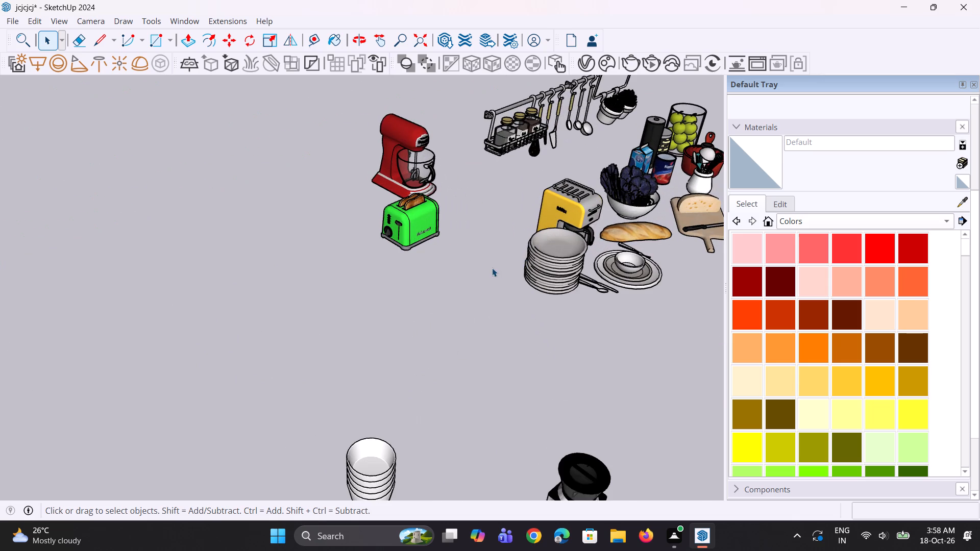
middle_click_drag(492, 268, 549, 274)
left_click(403, 226)
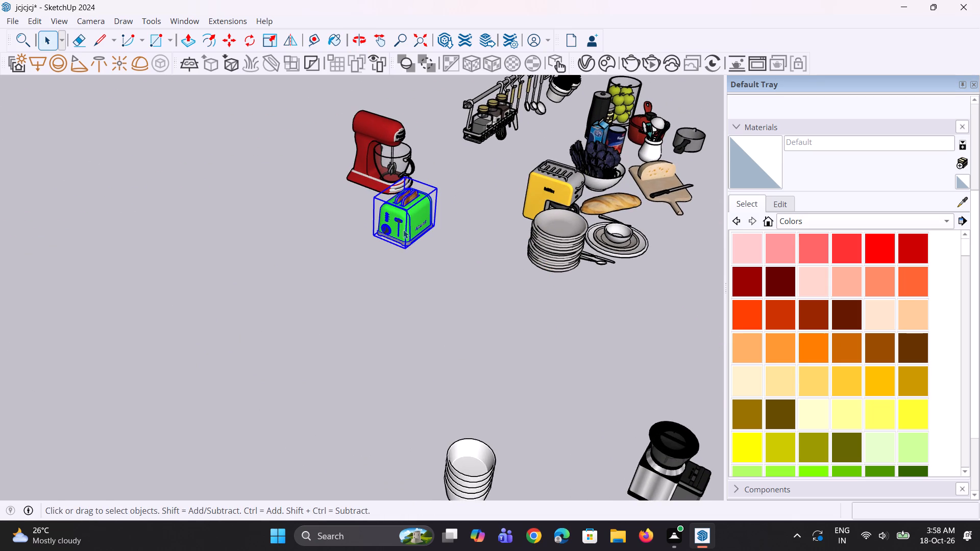
key("m")
left_click(408, 252)
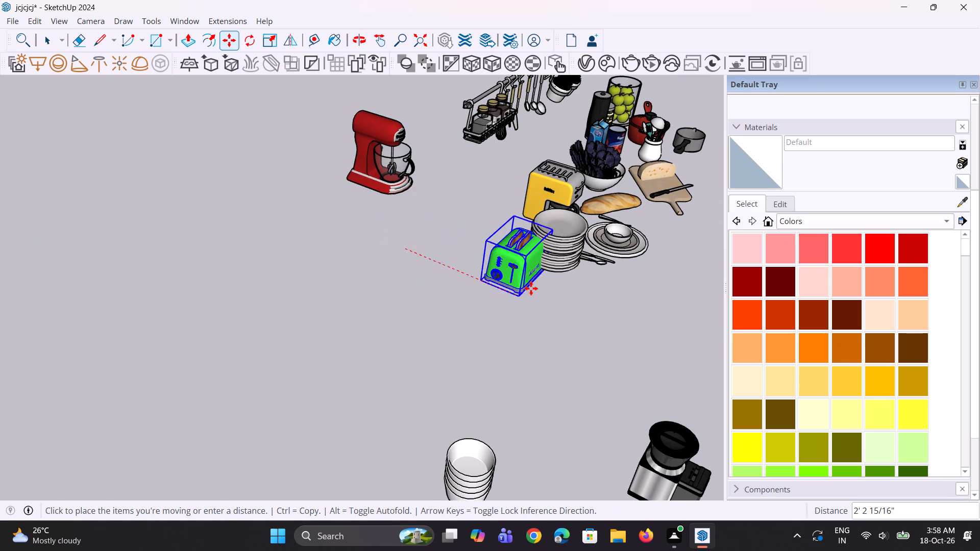
scroll(531, 286, "down", 16)
scroll(559, 264, "down", 11)
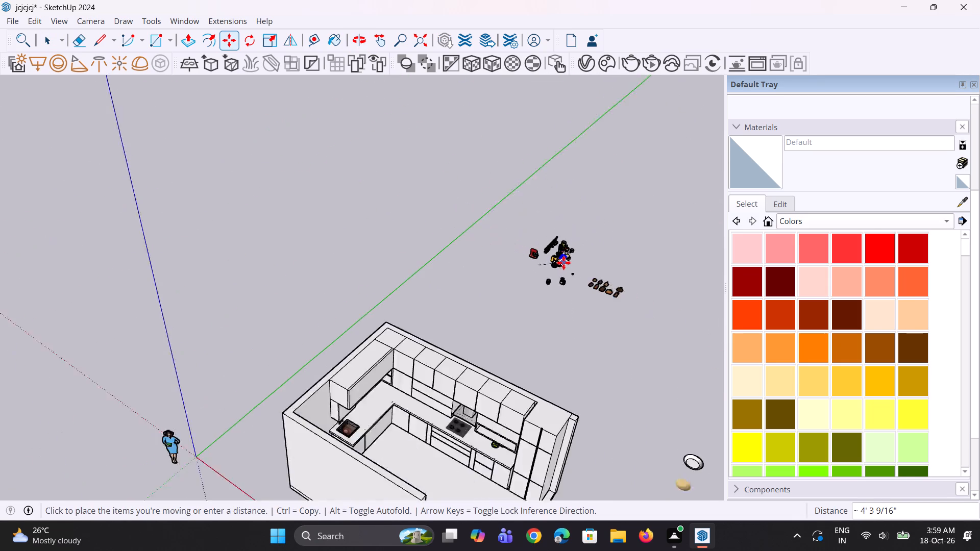
scroll(403, 404, "up", 16)
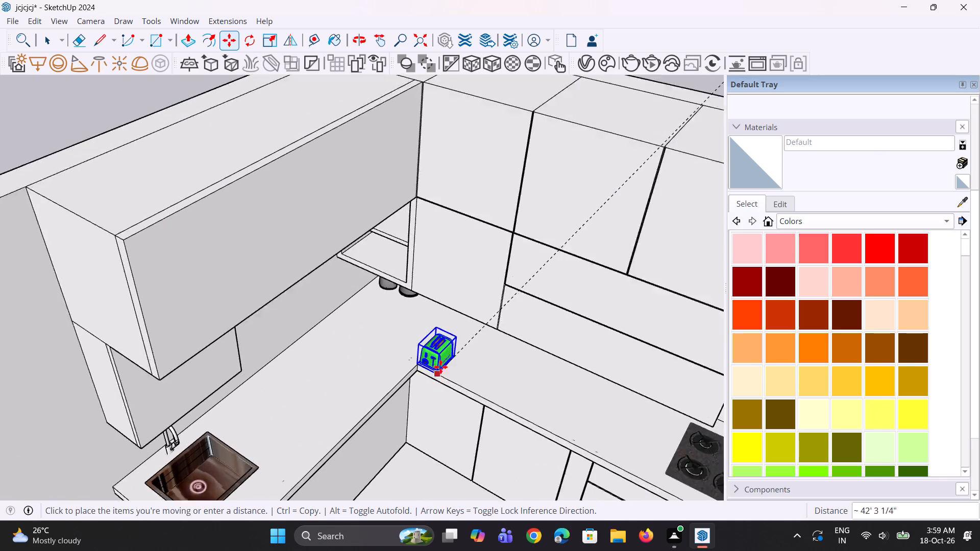
middle_click_drag(440, 366, 465, 321)
scroll(444, 325, "up", 3)
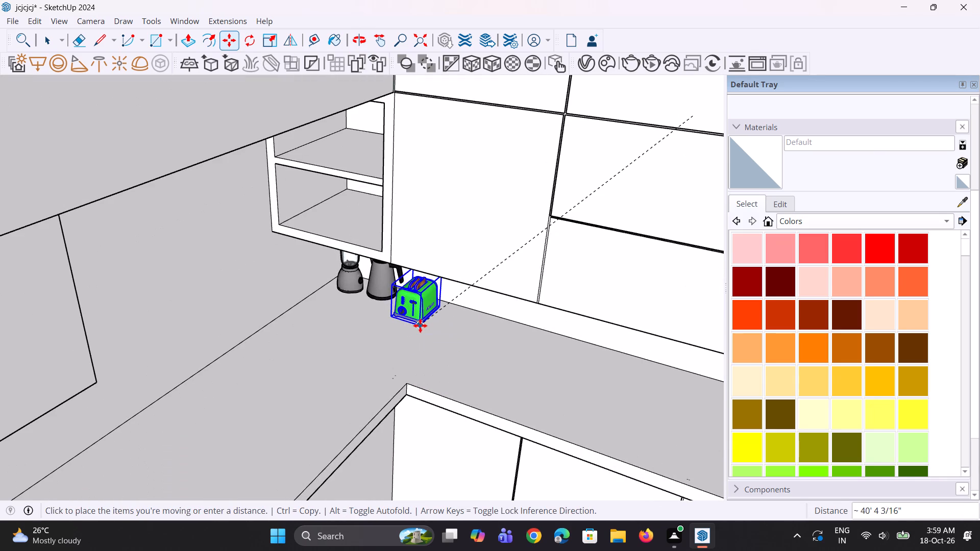
left_click(420, 325)
middle_click_drag(435, 364, 409, 313)
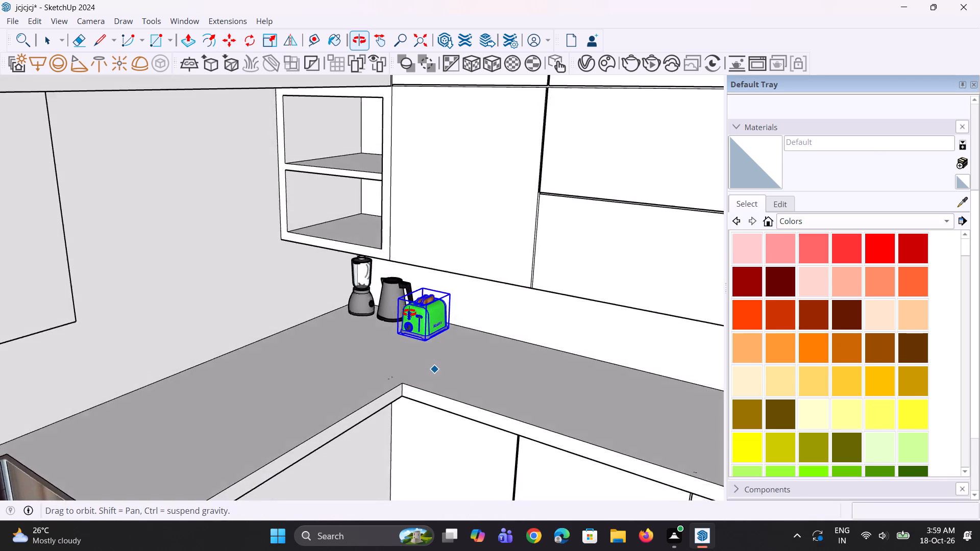
middle_click_drag(409, 313, 428, 384)
scroll(428, 384, "down", 12)
key("space")
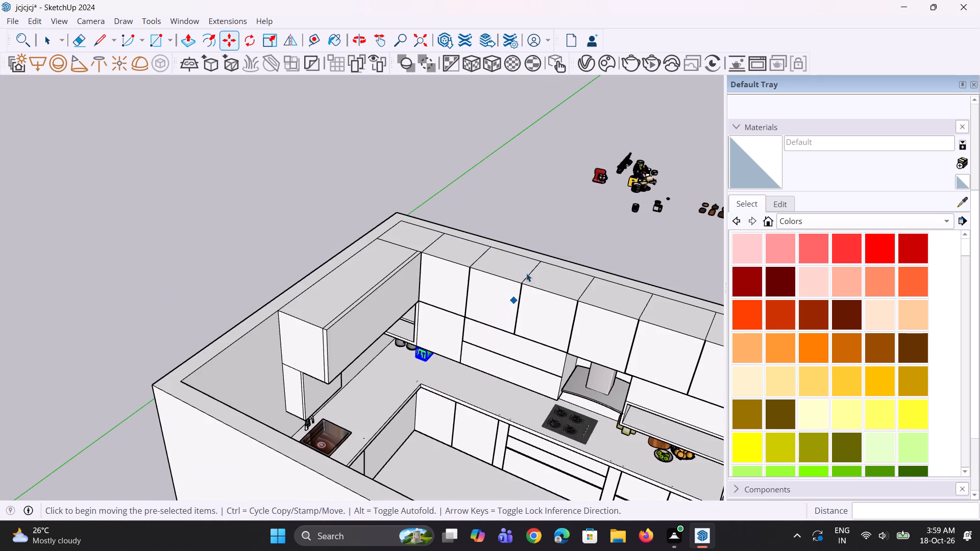
key("space")
Move the stack of white bowls from the imported accessories into the open wall shelf next to the range hood.
left_click(521, 209)
scroll(659, 189, "up", 11)
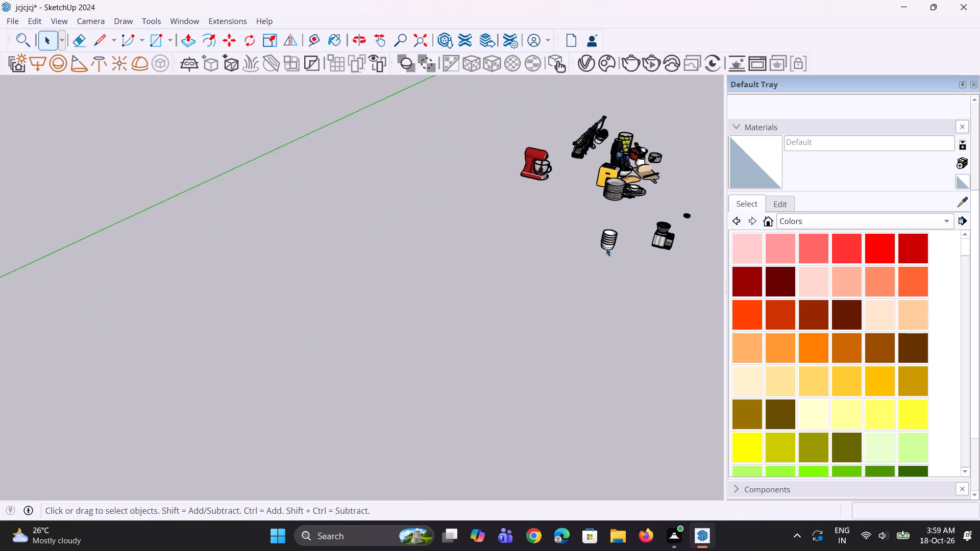
scroll(606, 247, "up", 4)
middle_click_drag(606, 252, 602, 247)
left_click(602, 242)
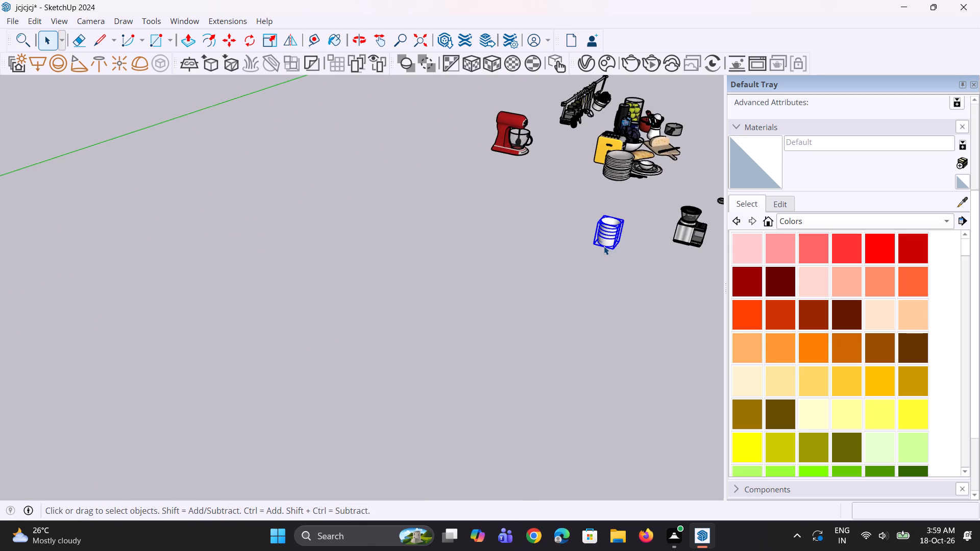
key("m")
left_click(608, 251)
scroll(642, 296, "down", 12)
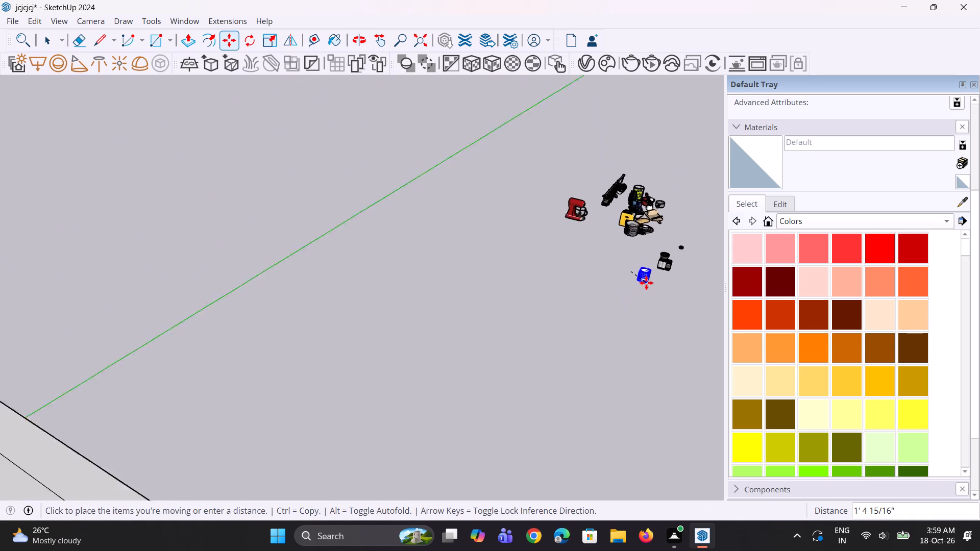
scroll(645, 278, "down", 10)
scroll(639, 356, "up", 2)
scroll(653, 462, "up", 4)
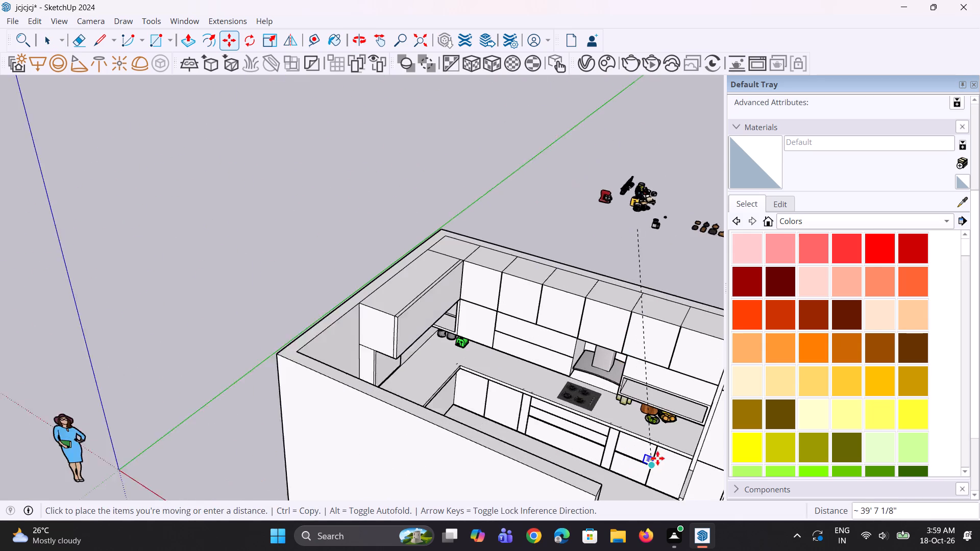
scroll(649, 444, "up", 4)
middle_click_drag(665, 415, 676, 384)
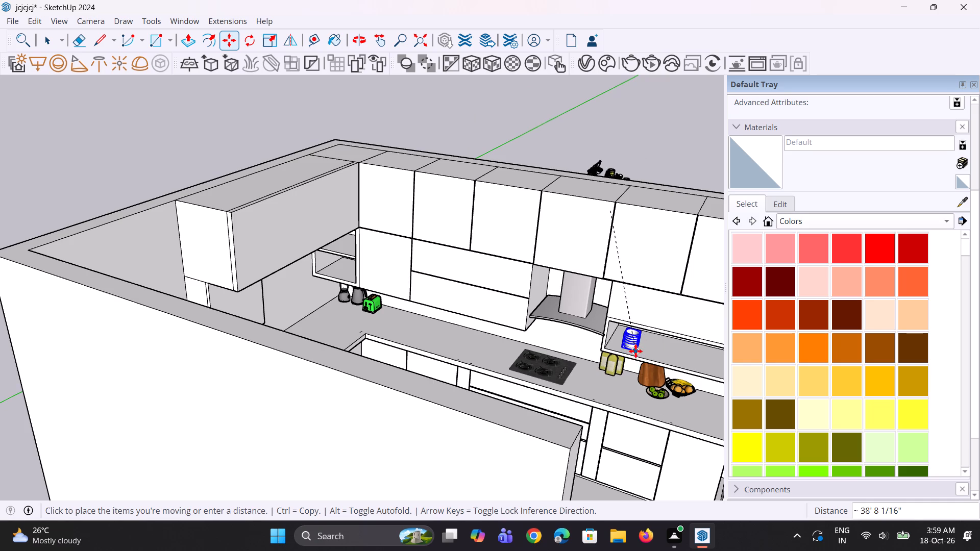
left_click(633, 352)
Shift the stack of white bowls about 3 11/16" further inside the open shelf, away from its front edge.
scroll(629, 359, "up", 8)
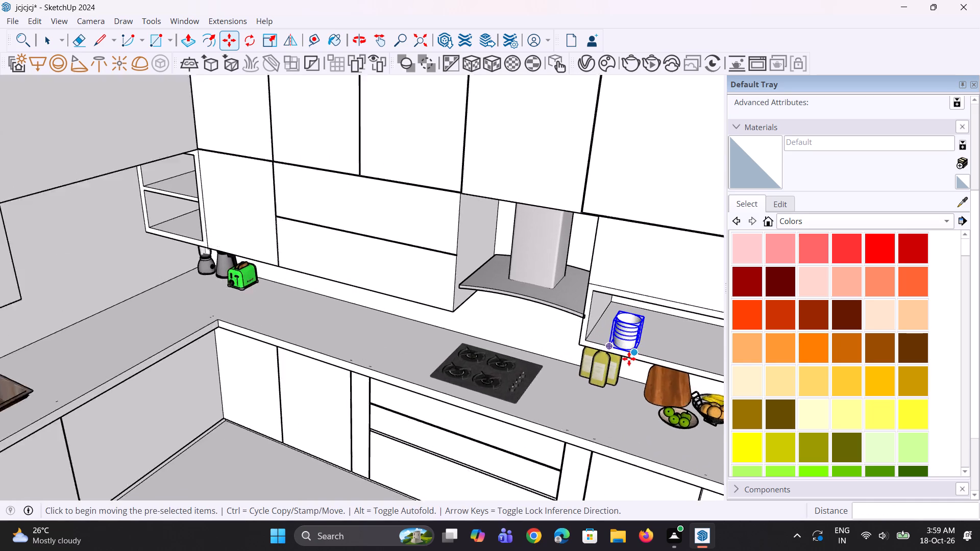
scroll(629, 359, "up", 7)
left_click(639, 349)
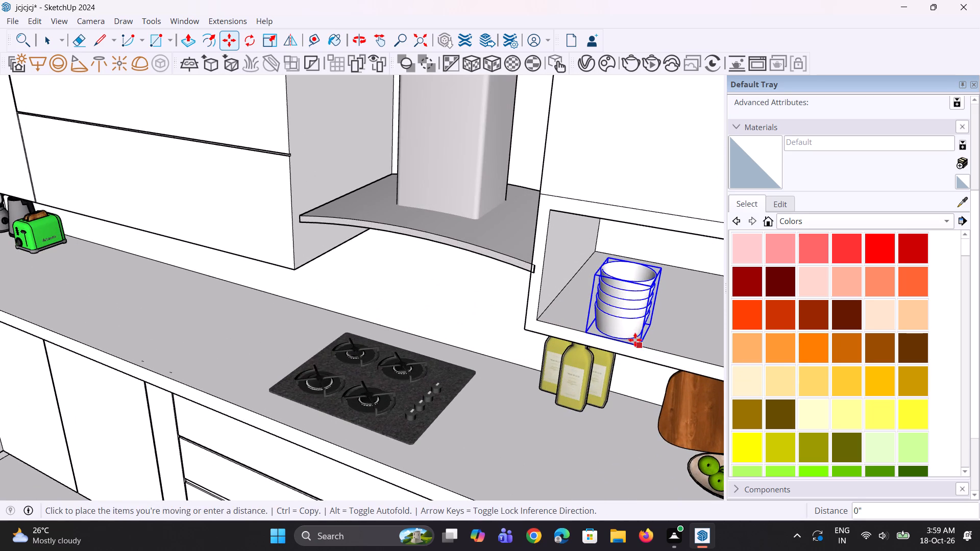
left_click(629, 331)
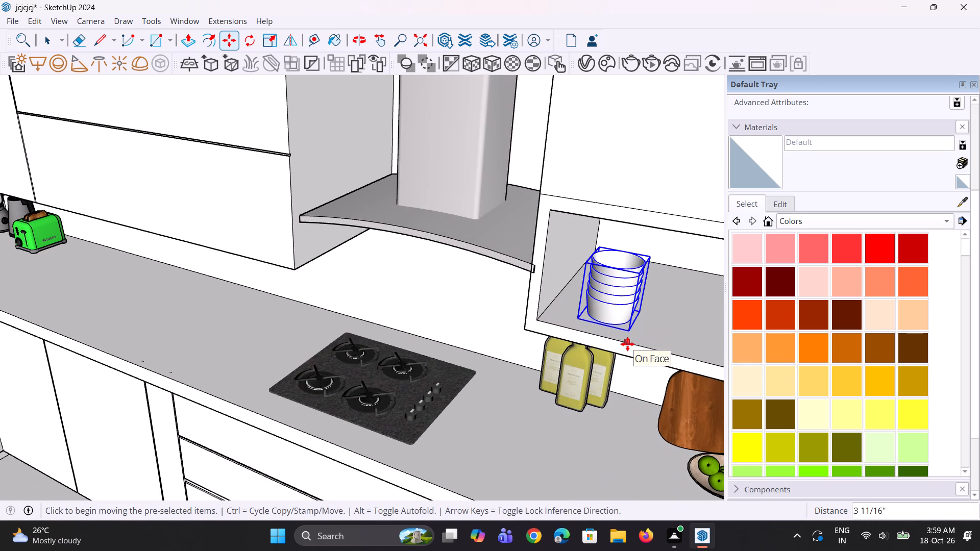
Scale the stack of white bowls in the open wall shelf uniformly by about 1.29.
key("s")
scroll(605, 251, "up", 2)
left_click(601, 246)
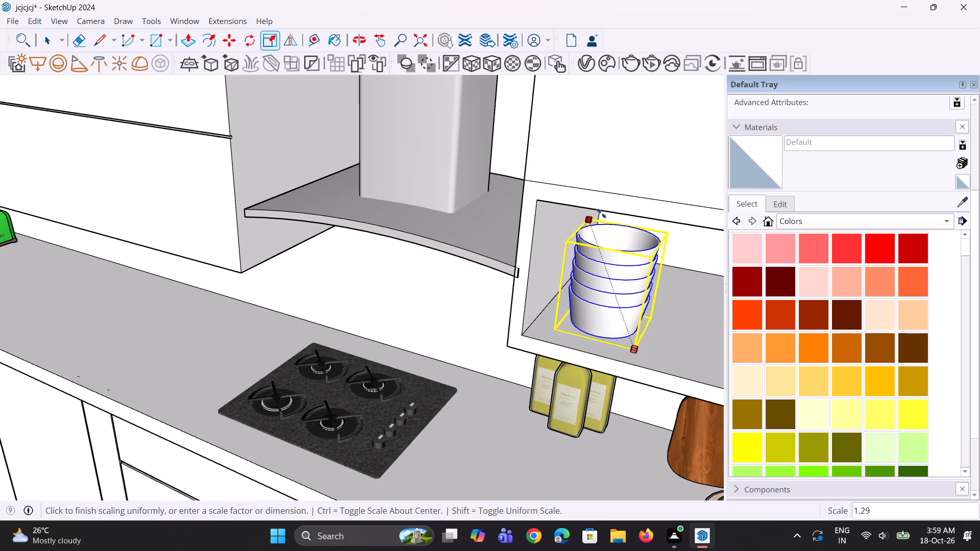
left_click(601, 211)
scroll(454, 327, "down", 6)
middle_click_drag(446, 328, 501, 322)
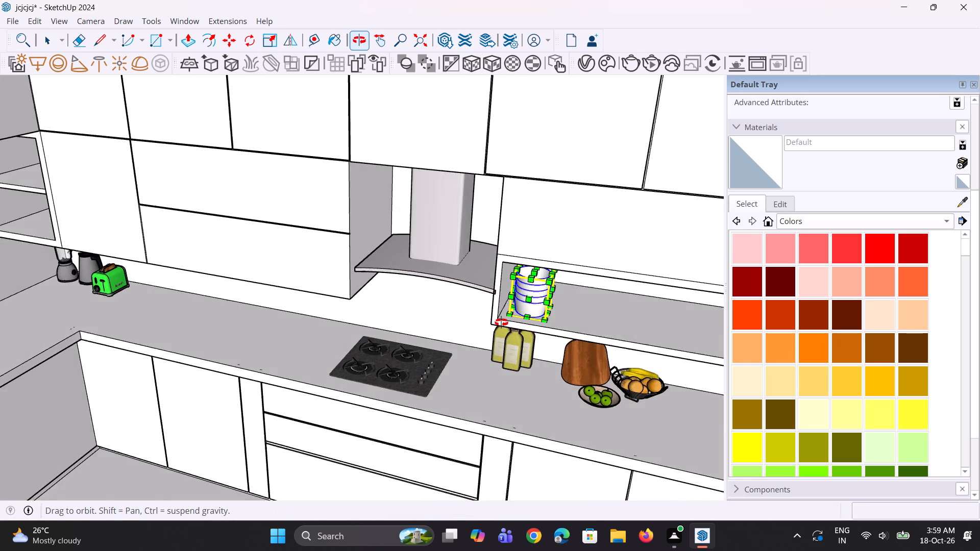
middle_click_drag(501, 322, 502, 322)
key("space")
key("space")
Shift the stack of white bowls about 2 1/2" along the open shelf, away from the side panel by the range hood.
scroll(555, 327, "up", 4)
key("m")
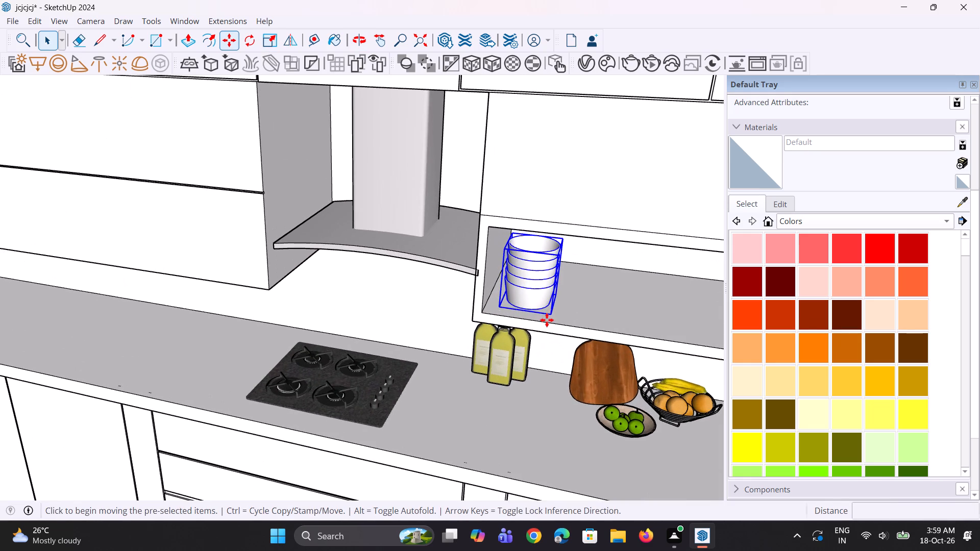
left_click(547, 320)
left_click(567, 317)
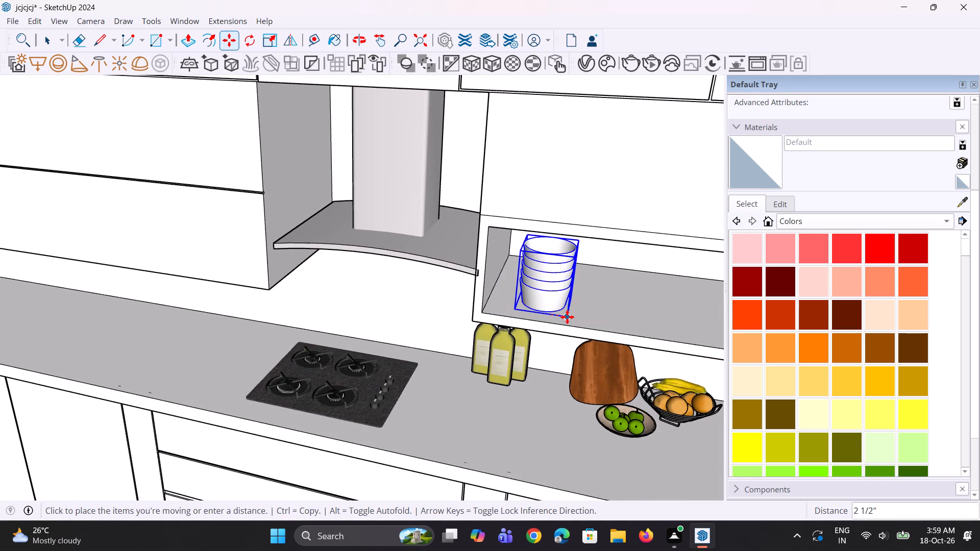
scroll(504, 349, "down", 5)
scroll(577, 340, "up", 1)
middle_click_drag(580, 335, 558, 296)
scroll(553, 304, "up", 1)
key("space")
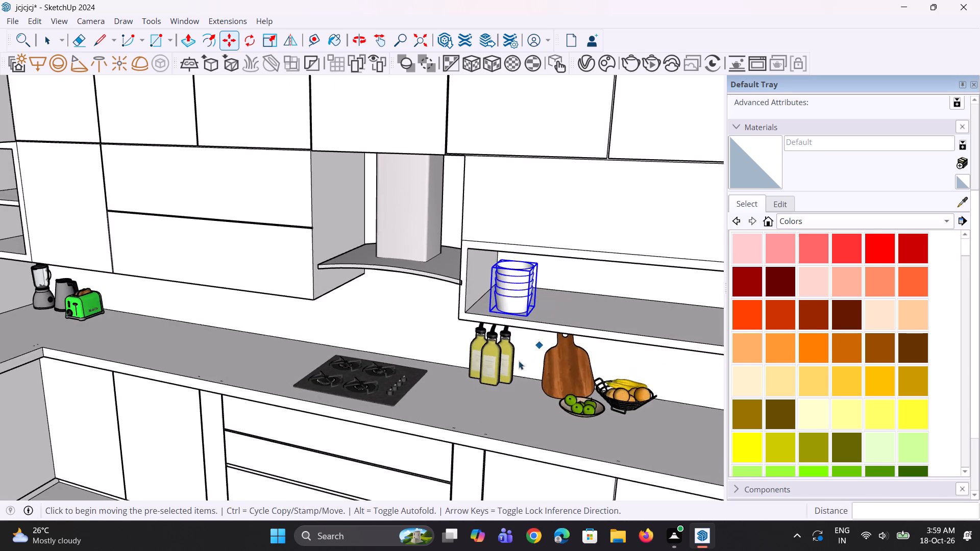
scroll(506, 367, "down", 5)
key("space")
scroll(487, 366, "down", 5)
left_click(580, 205)
Delete the leftover wooden cutting boards from the imported accessories outside the kitchen.
middle_click_drag(583, 302, 577, 316)
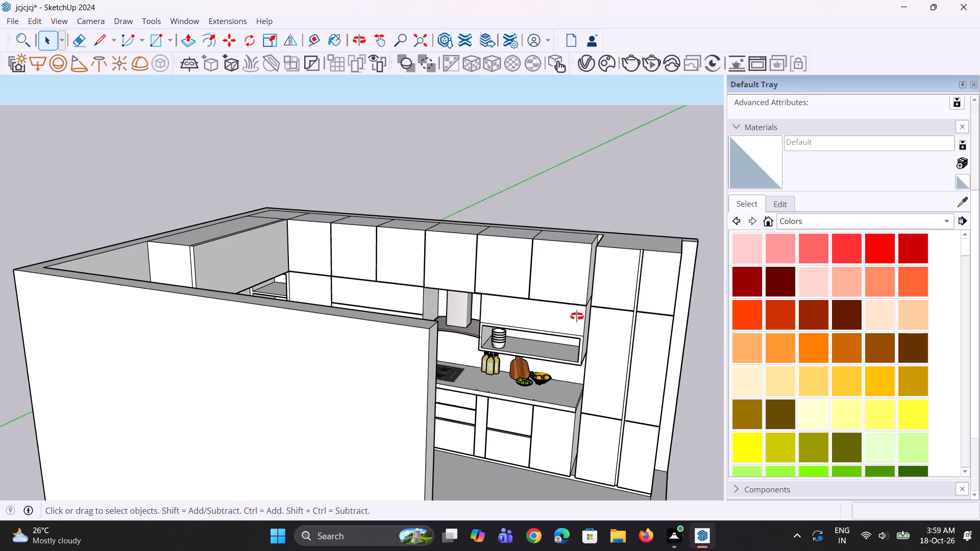
middle_click_drag(577, 316, 510, 364)
scroll(555, 294, "down", 6)
scroll(681, 236, "up", 2)
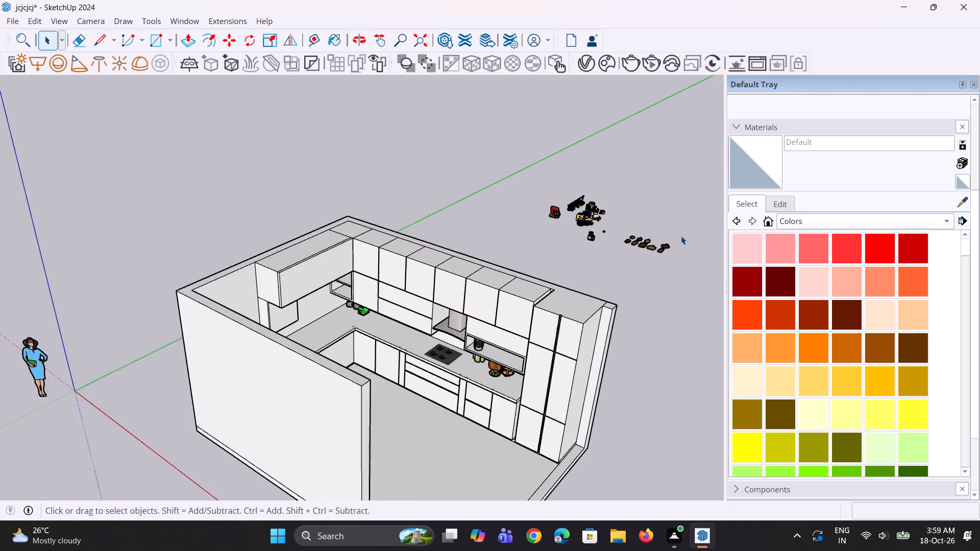
scroll(681, 236, "up", 12)
left_click_drag(601, 229, 715, 323)
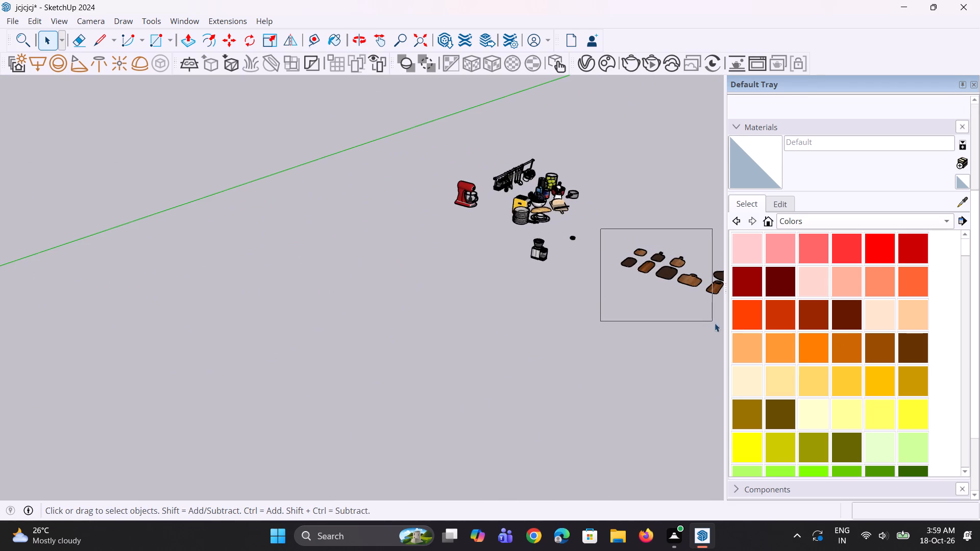
left_click_drag(715, 323, 723, 330)
key("Delete")
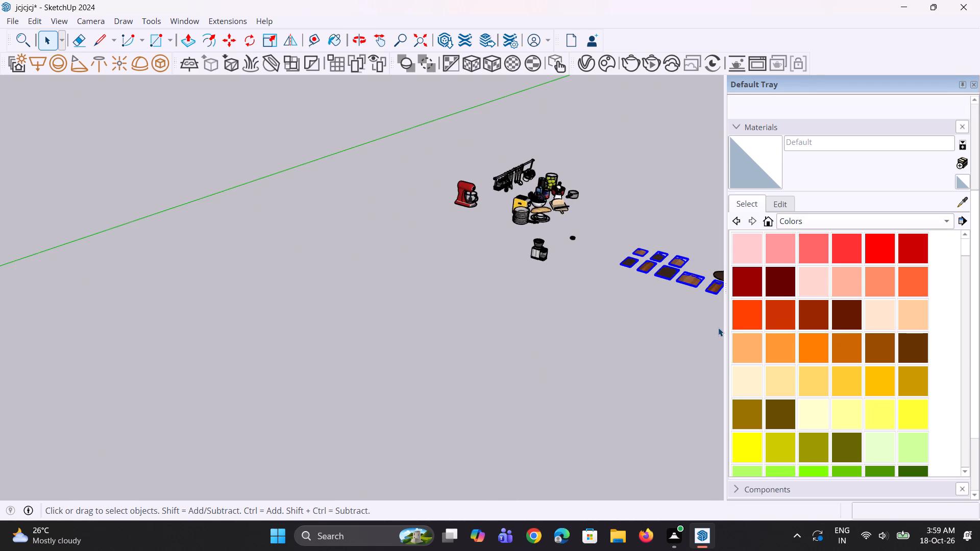
scroll(671, 351, "down", 3)
left_click_drag(648, 260, 661, 277)
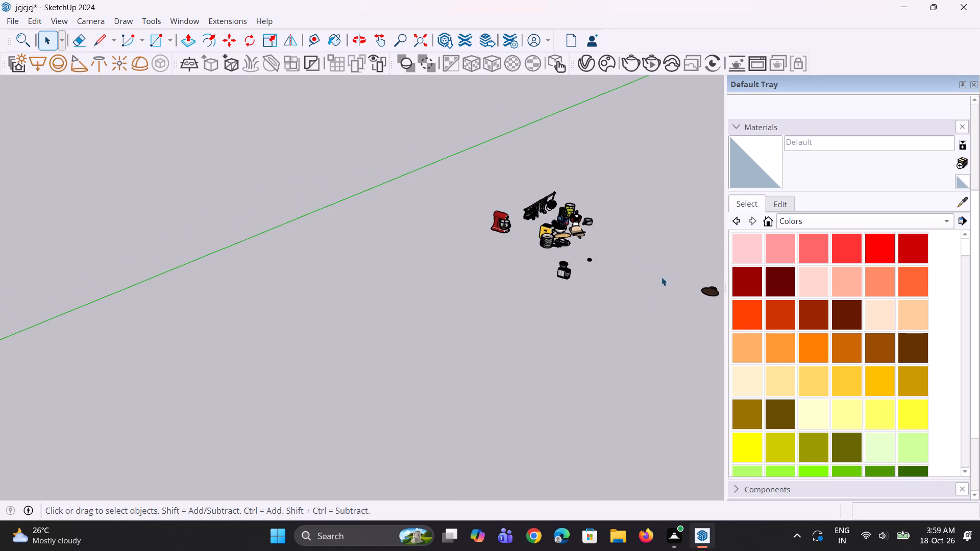
left_click_drag(661, 277, 722, 345)
key("Delete")
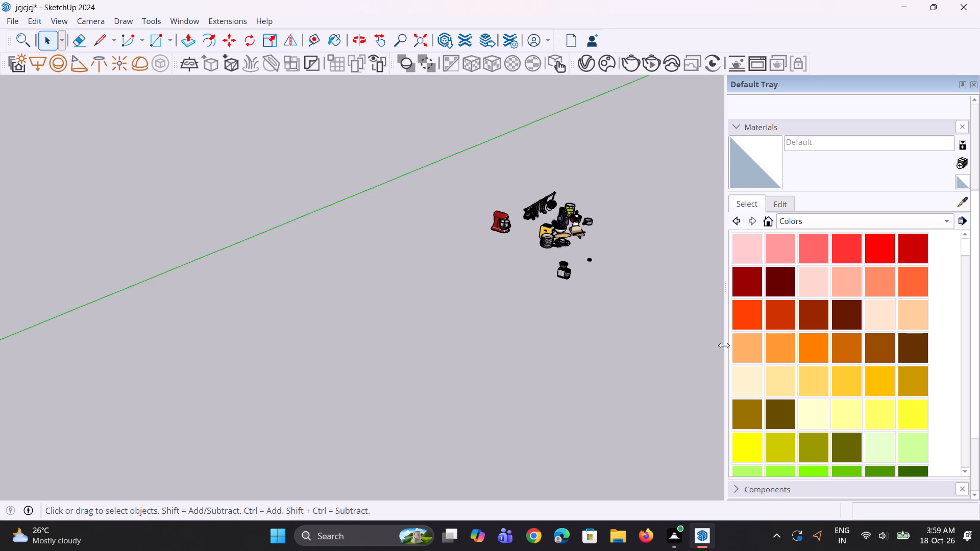
Move the place setting of plates, bowl and cutlery from the imported accessories into the open wall shelf beside the stacked bowls.
scroll(529, 226, "up", 4)
scroll(597, 239, "up", 9)
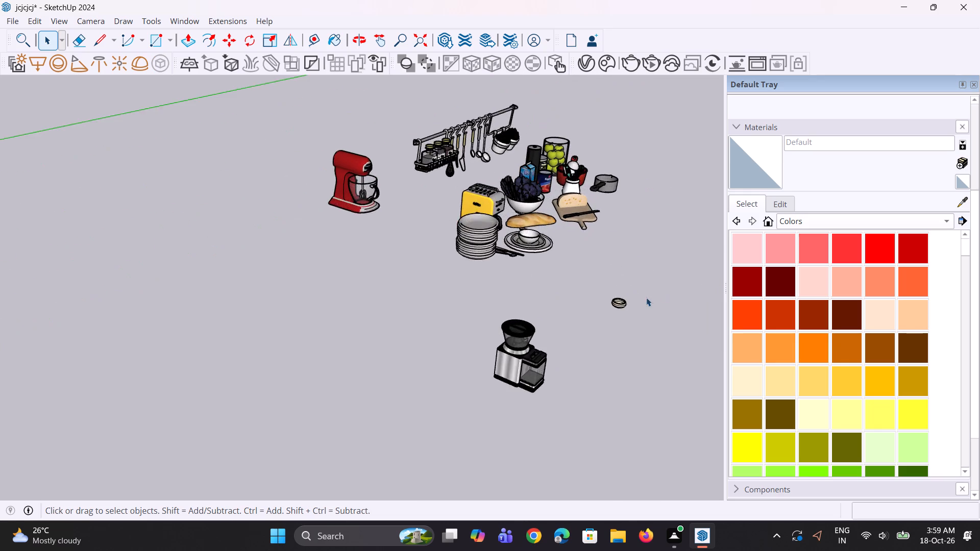
scroll(646, 297, "up", 2)
scroll(499, 174, "up", 5)
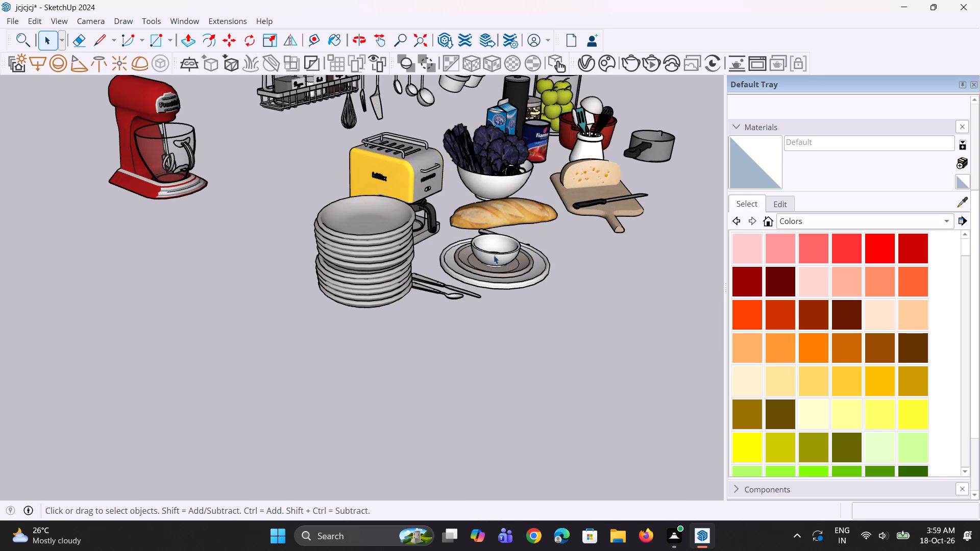
left_click(494, 269)
key("m")
left_click(496, 324)
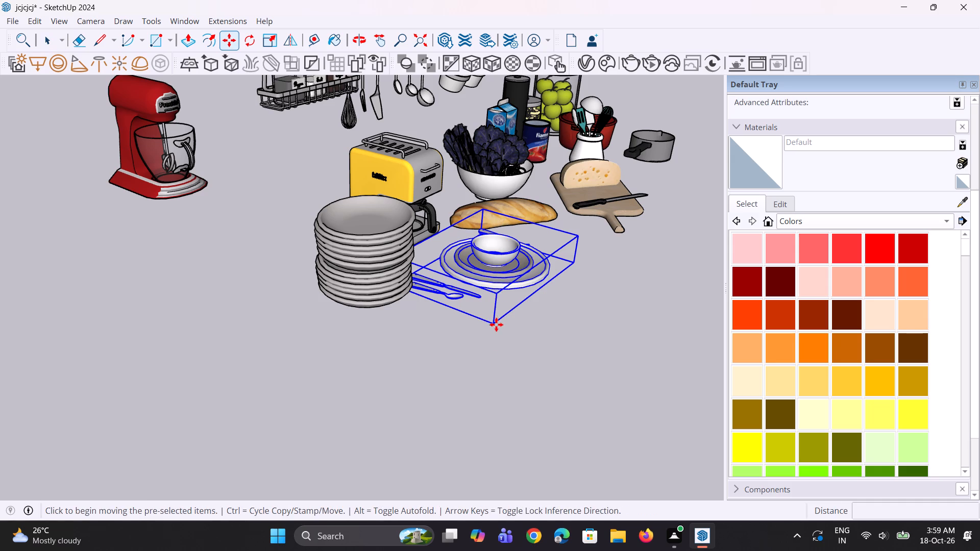
scroll(533, 334, "down", 18)
scroll(533, 327, "down", 3)
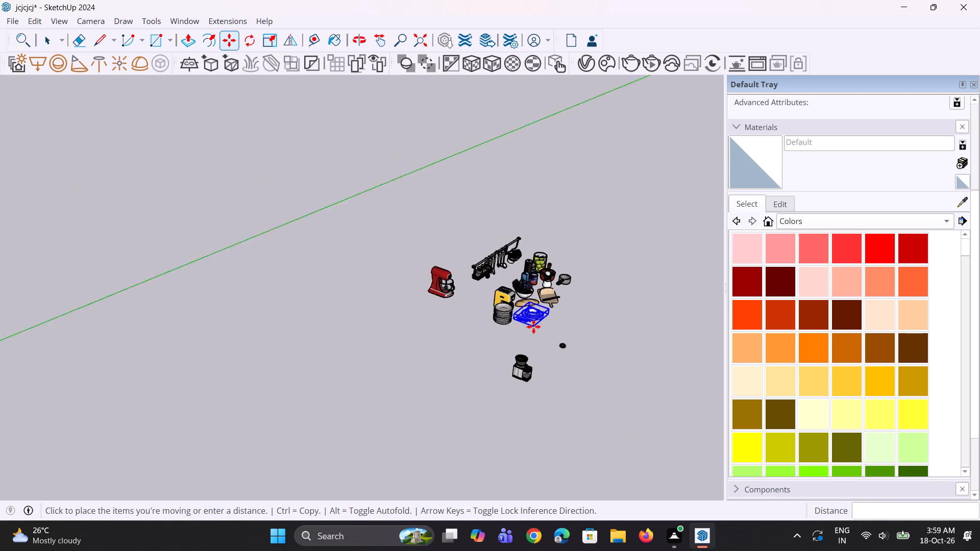
scroll(533, 327, "down", 19)
scroll(473, 410, "up", 5)
scroll(492, 362, "up", 2)
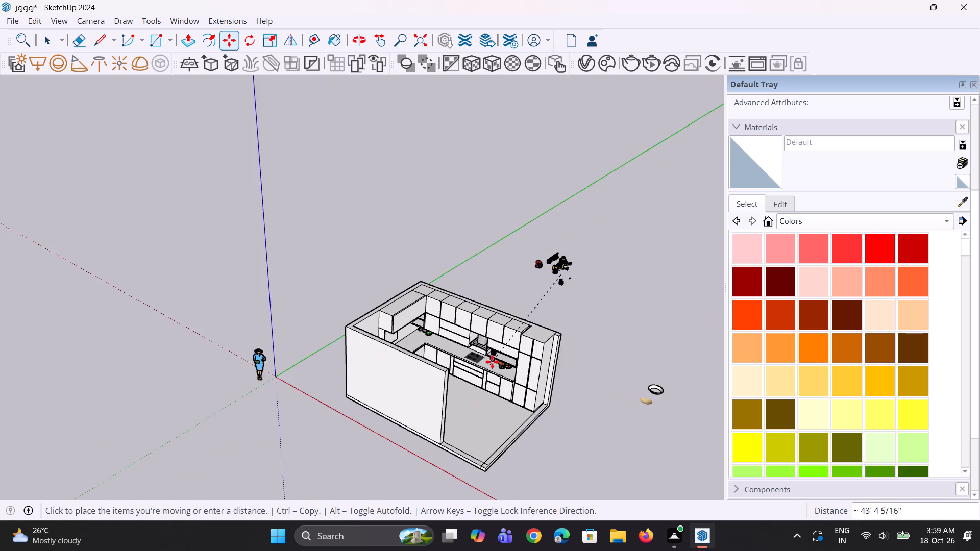
scroll(492, 362, "up", 12)
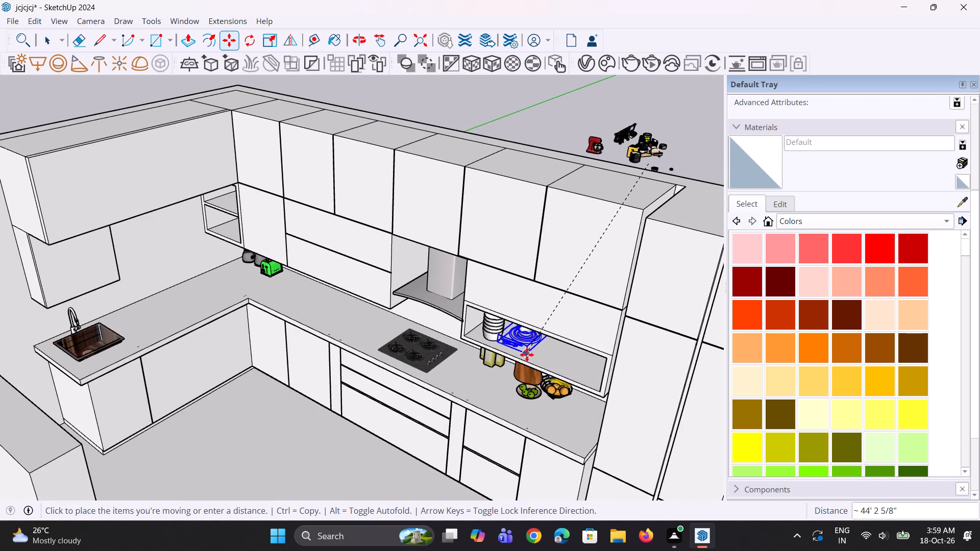
left_click(527, 358)
Scale the place setting in the open wall shelf uniformly by about 1.15.
middle_click_drag(521, 396, 578, 380)
scroll(550, 320, "up", 3)
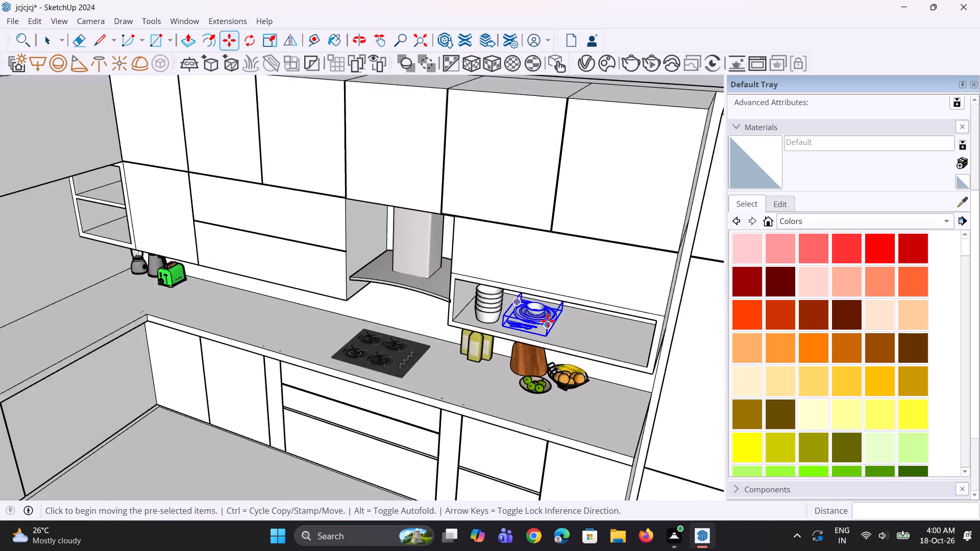
scroll(548, 321, "up", 6)
key("s")
scroll(522, 291, "up", 4)
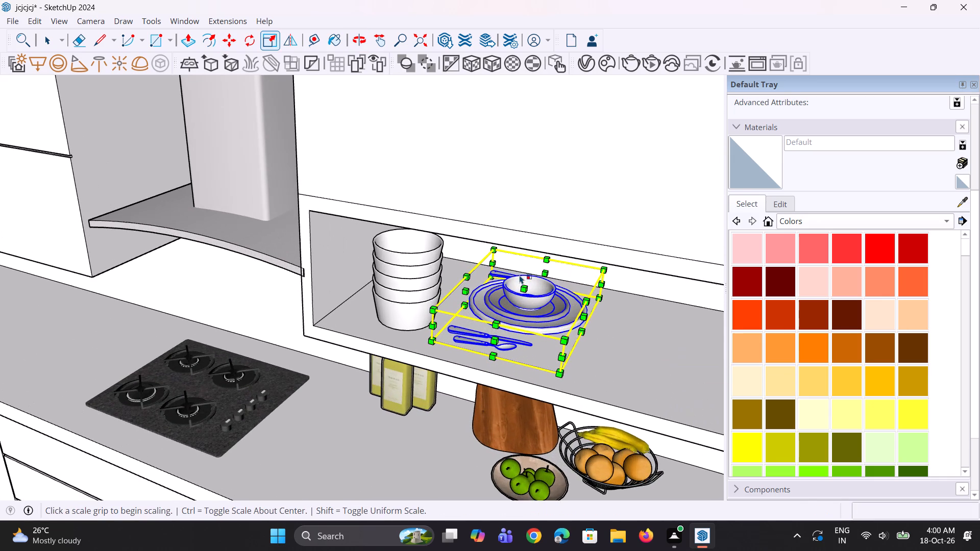
left_click(495, 253)
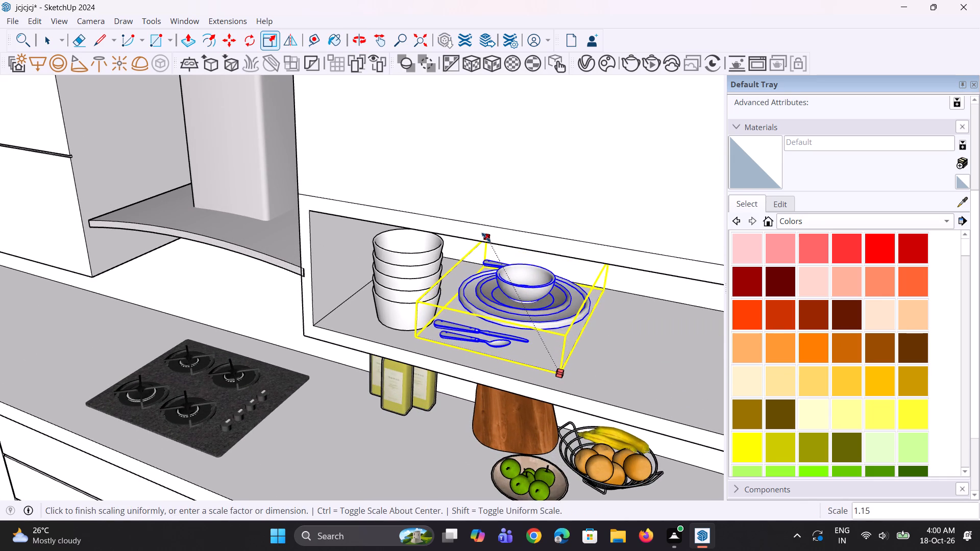
left_click(485, 237)
Stretch the place setting's height by a blue-axis scale of about 1.17.
left_click(517, 279)
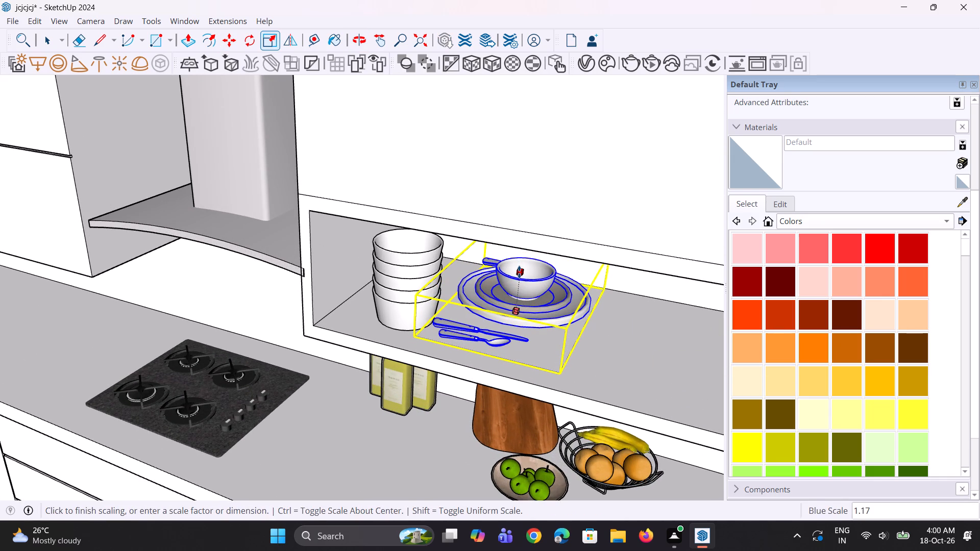
left_click(520, 270)
Shift the place setting about 5/8" toward the open shelf's front edge.
middle_click_drag(519, 336, 529, 342)
scroll(529, 342, "up", 1)
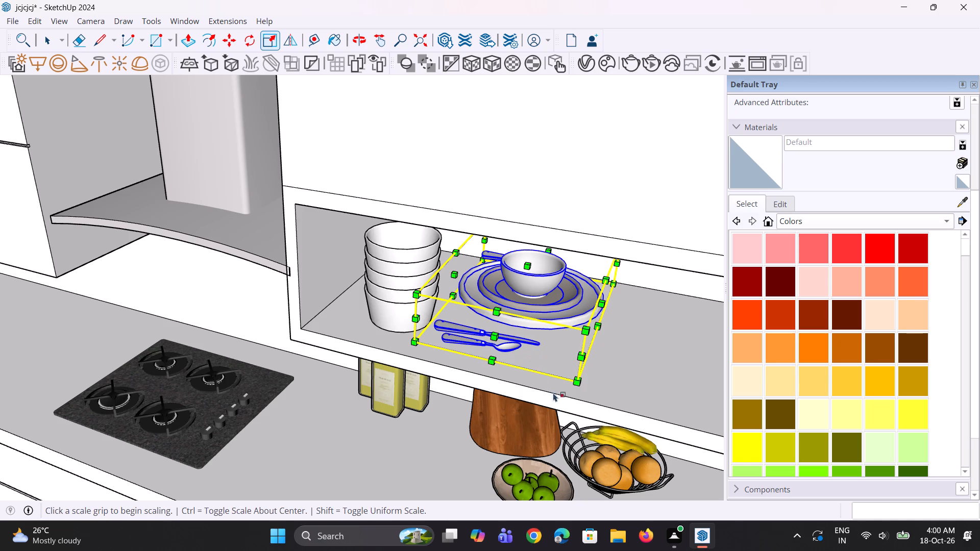
key("m")
scroll(563, 397, "up", 2)
middle_click_drag(580, 376, 553, 378)
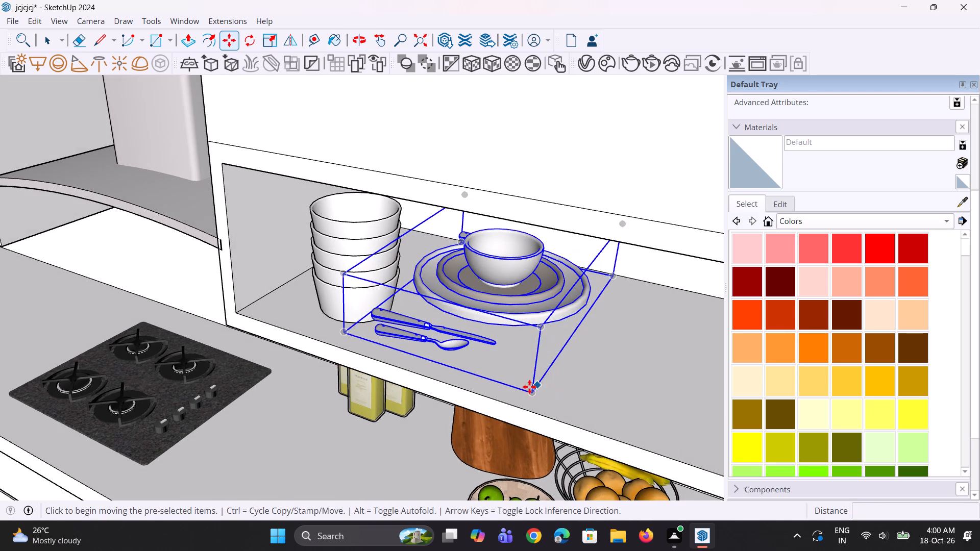
left_click(531, 391)
left_click(524, 400)
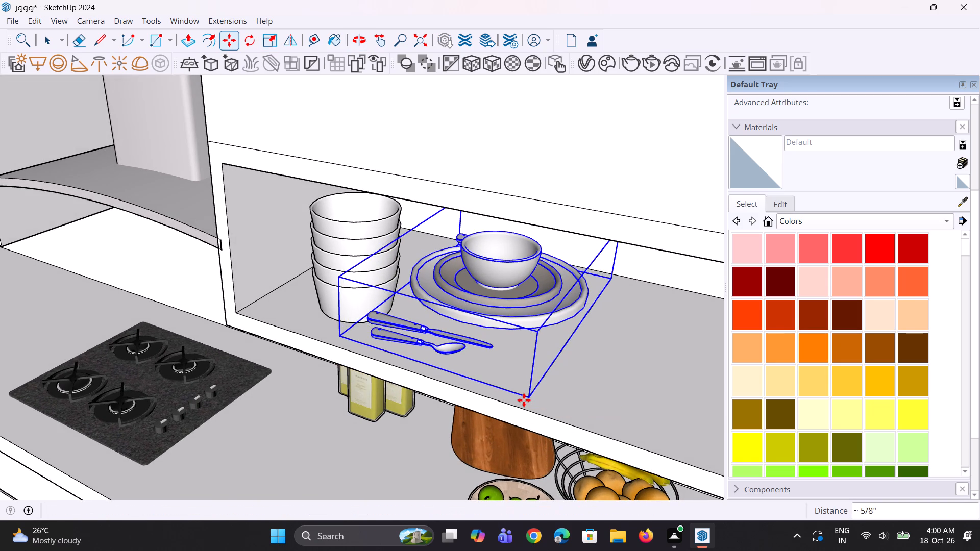
Move the place setting about 6 3/4" down onto the shelf board, with its base corner at the front edge.
middle_click_drag(525, 403, 636, 371)
key("space")
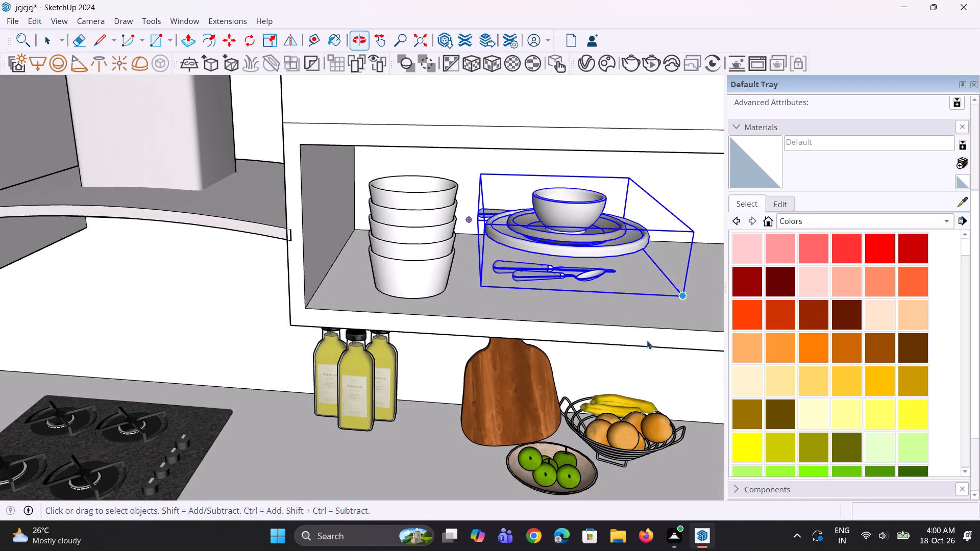
scroll(450, 308, "down", 5)
middle_click_drag(570, 303, 560, 273)
scroll(593, 279, "up", 3)
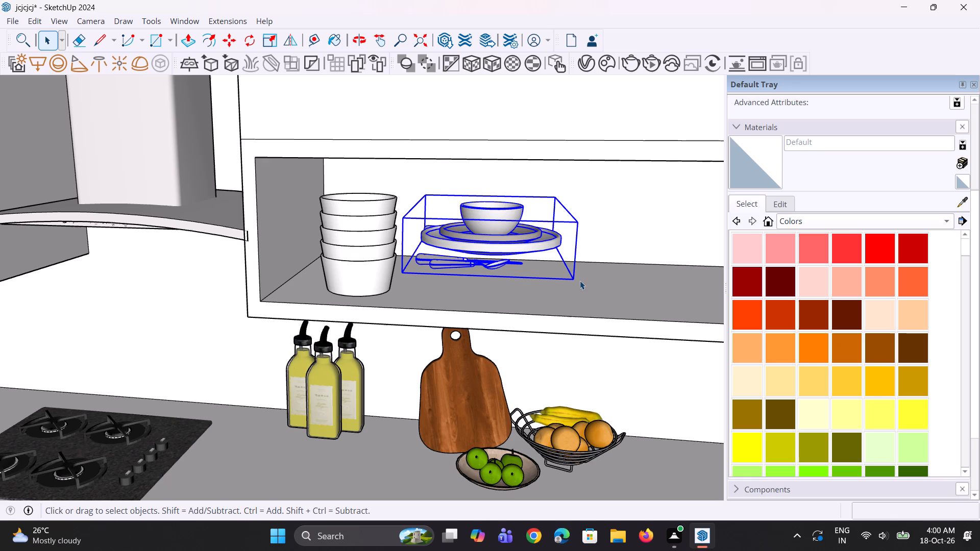
key("m")
left_click(577, 277)
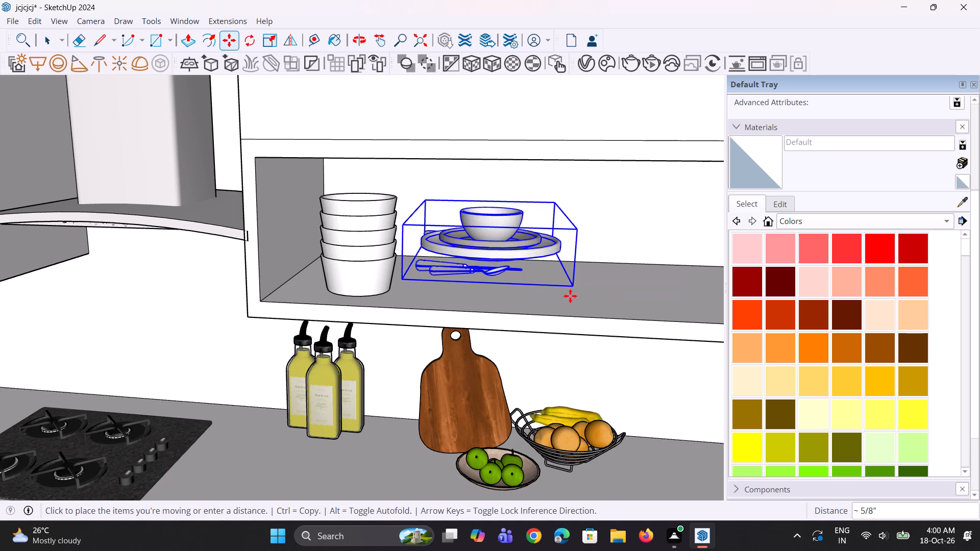
left_click(566, 316)
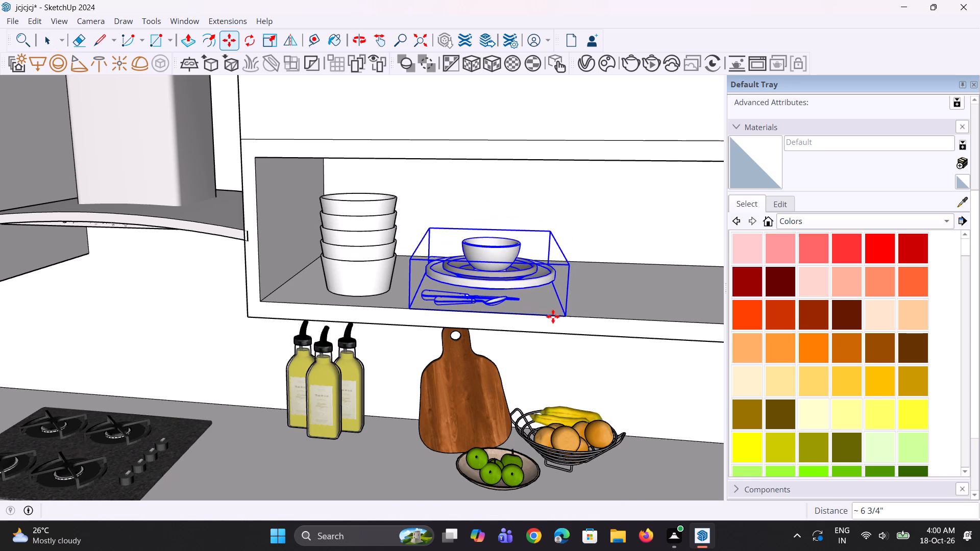
Shift the place setting about 1 1/2" along the open shelf toward the stacked white bowls.
middle_click_drag(506, 322, 502, 346)
scroll(409, 301, "down", 5)
middle_click(451, 312)
scroll(570, 340, "up", 2)
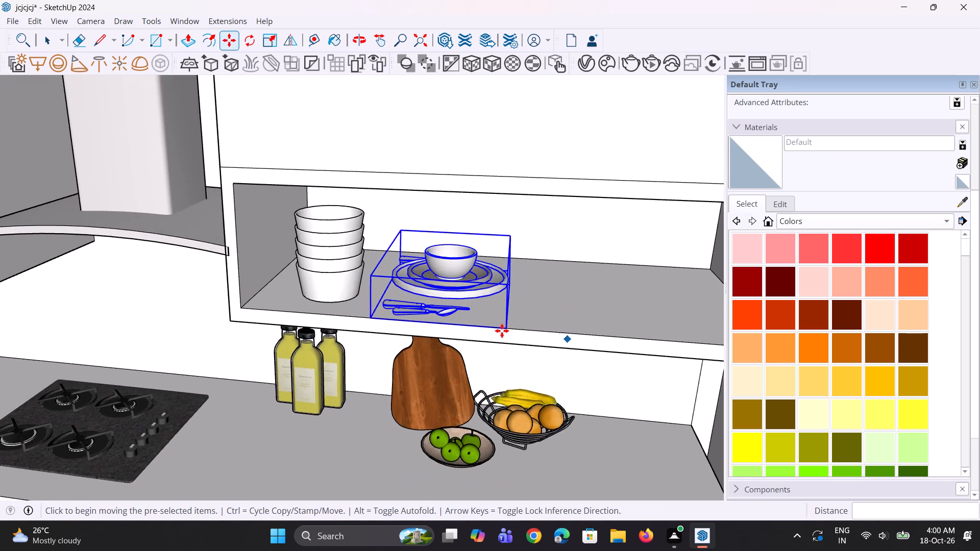
scroll(502, 331, "up", 2)
left_click(504, 331)
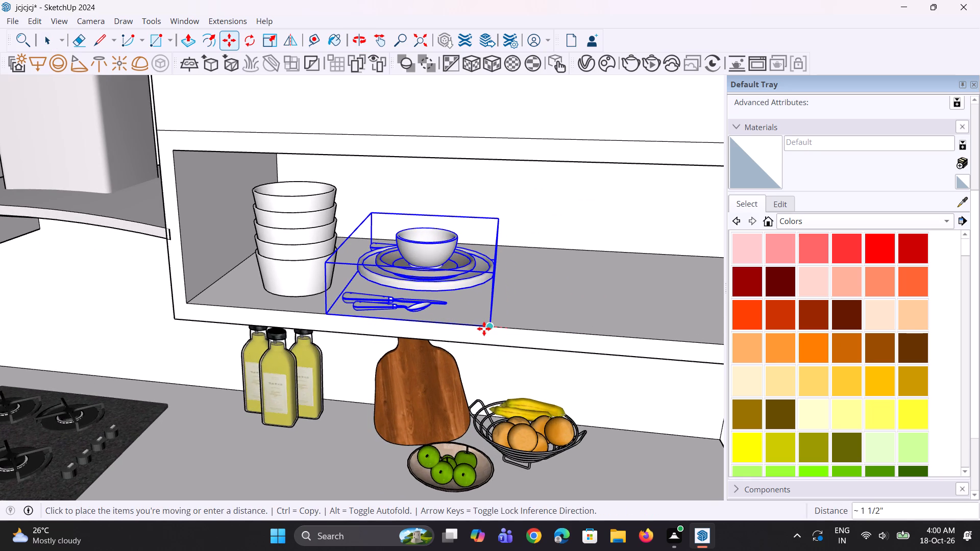
left_click(484, 329)
Examine the whole kitchen from above, including the placed accessories and the imported items still outside.
scroll(484, 329, "down", 5)
scroll(547, 329, "down", 16)
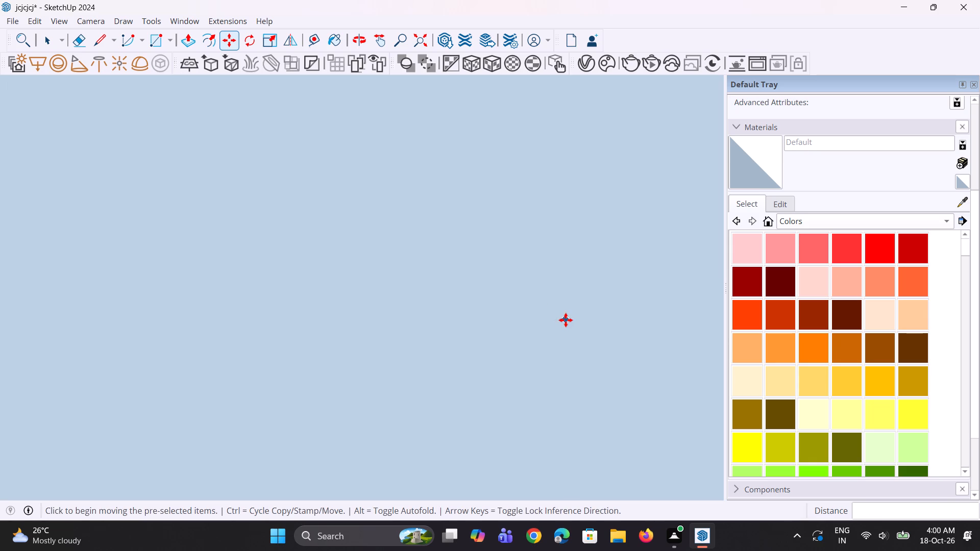
left_click(423, 45)
middle_click_drag(383, 238, 300, 293)
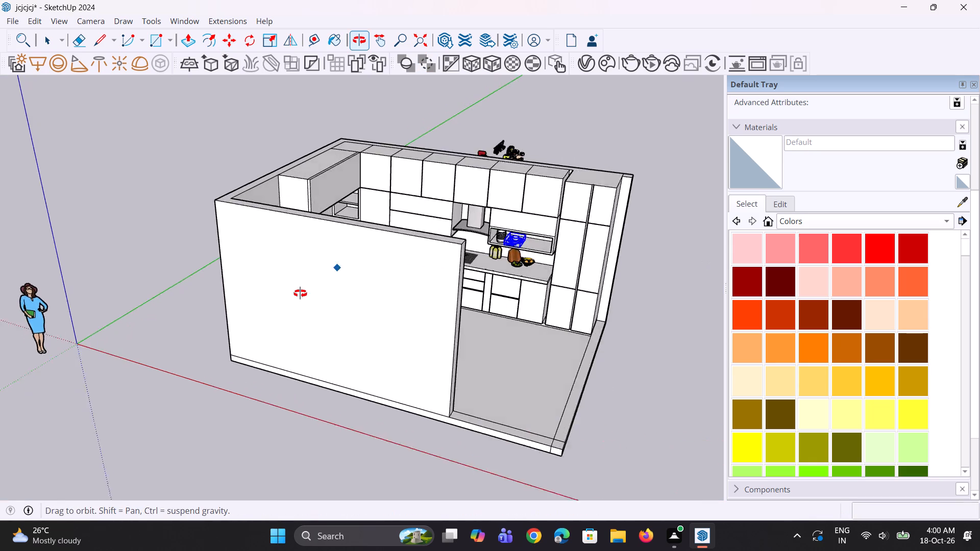
middle_click_drag(300, 293, 303, 295)
scroll(367, 206, "up", 7)
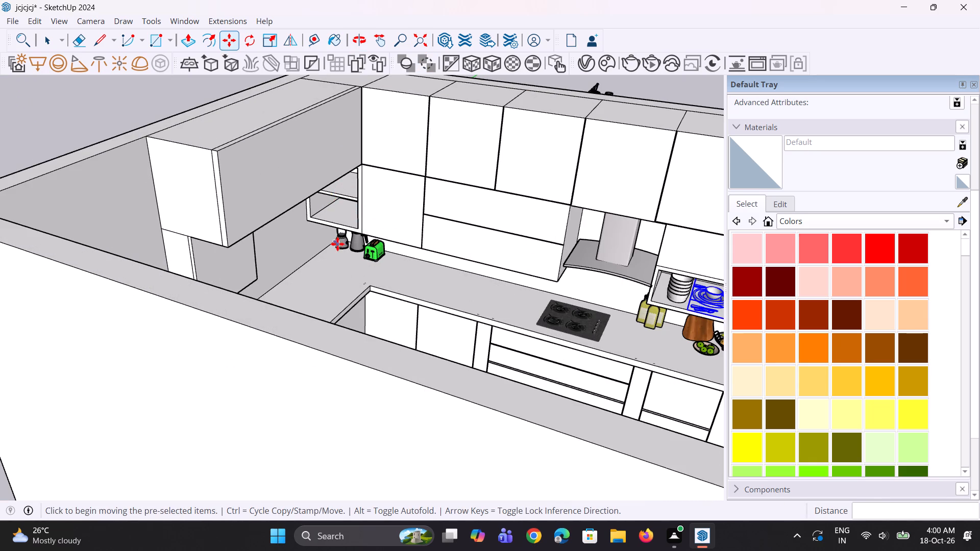
scroll(337, 244, "down", 5)
middle_click_drag(487, 321, 458, 334)
scroll(597, 293, "up", 1)
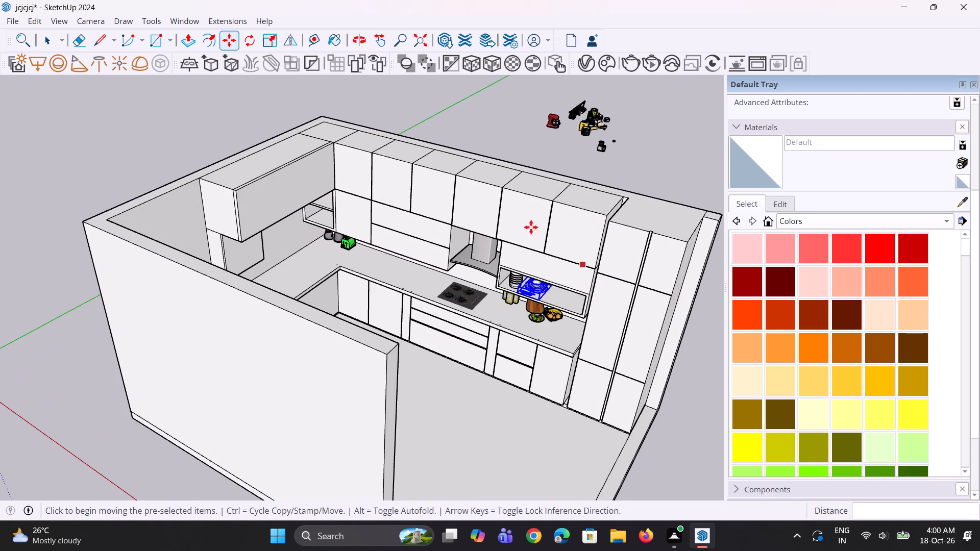
scroll(415, 247, "up", 1)
scroll(430, 307, "down", 4)
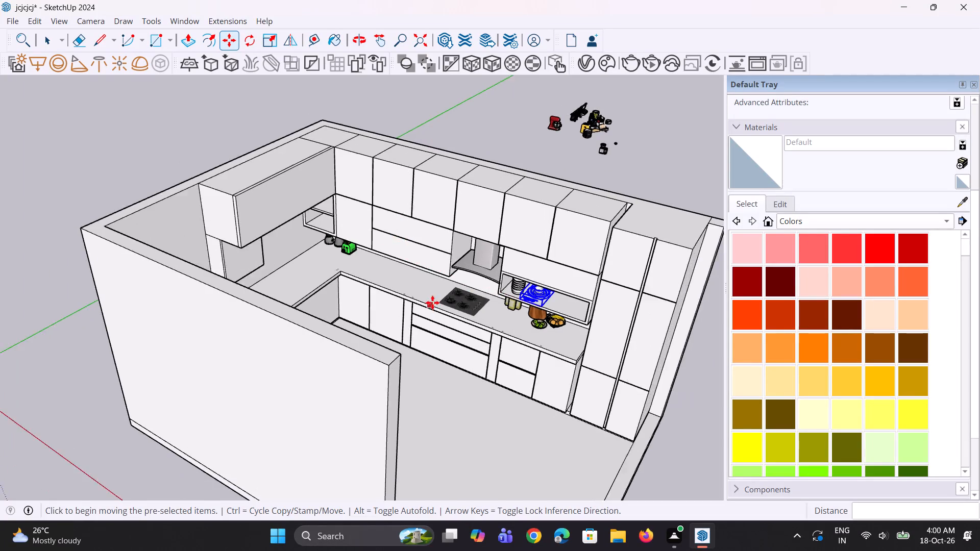
Examine the imported accessories still outside the kitchen, including the utensil rail group.
scroll(432, 303, "down", 1)
key("space")
key("space")
left_click(635, 238)
scroll(553, 244, "up", 2)
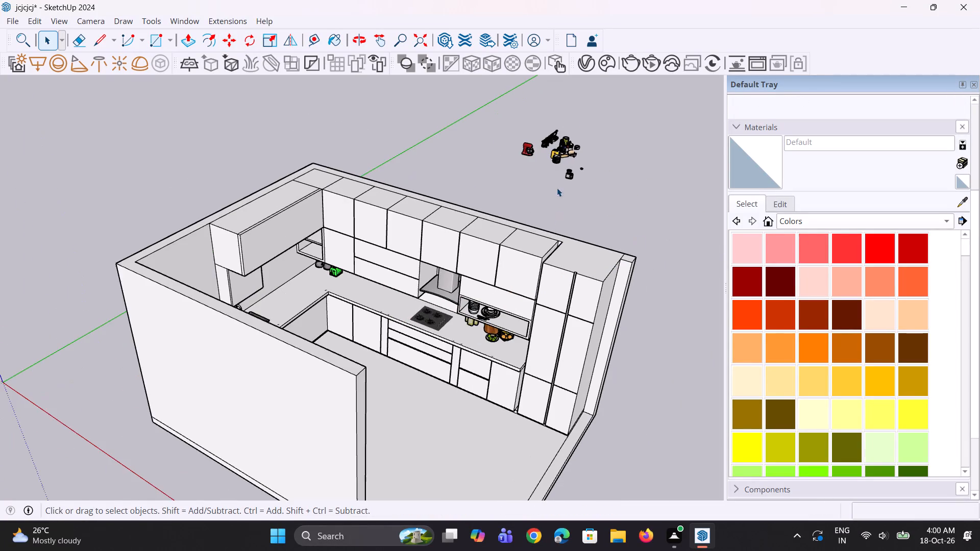
scroll(569, 155, "up", 19)
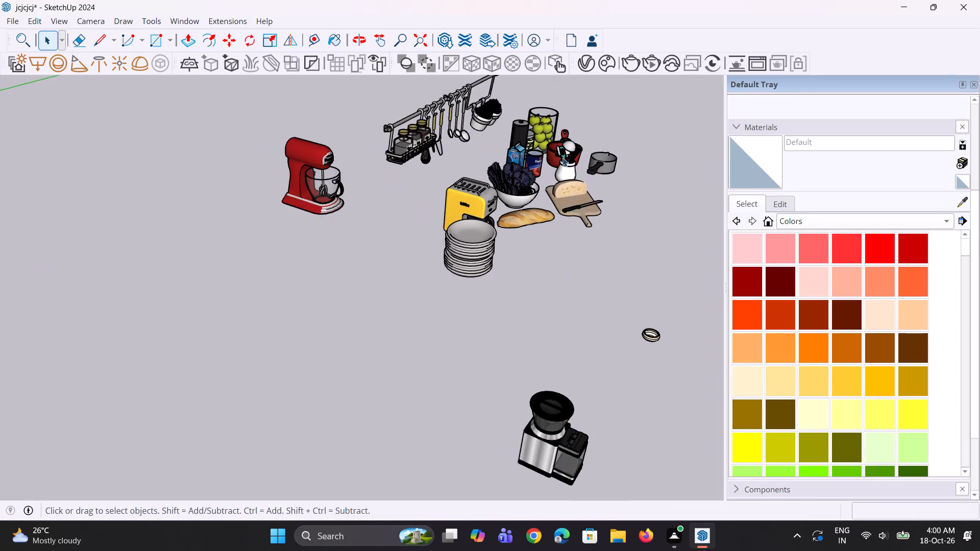
scroll(557, 177, "up", 3)
scroll(567, 222, "up", 1)
middle_click_drag(567, 223, 431, 219)
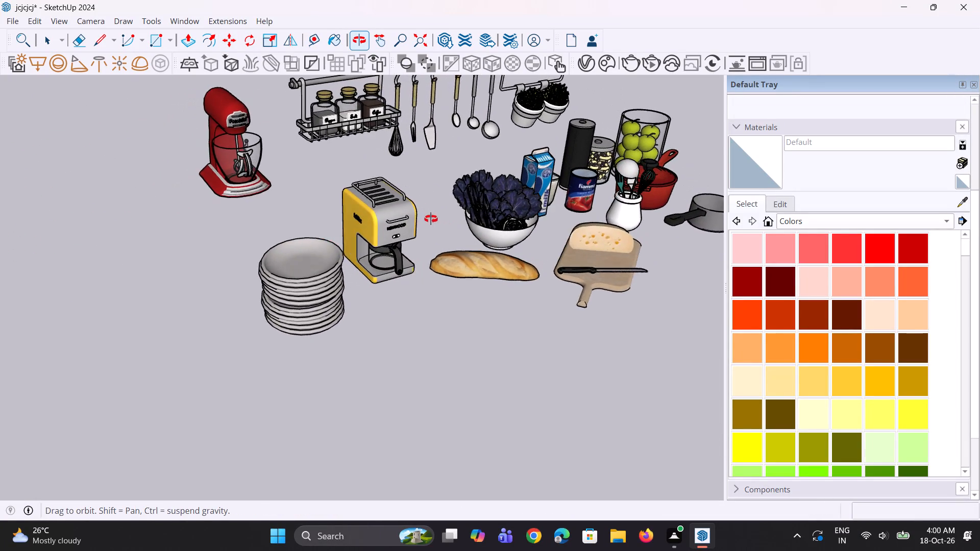
middle_click_drag(431, 219, 414, 221)
scroll(414, 221, "down", 4)
scroll(411, 151, "up", 3)
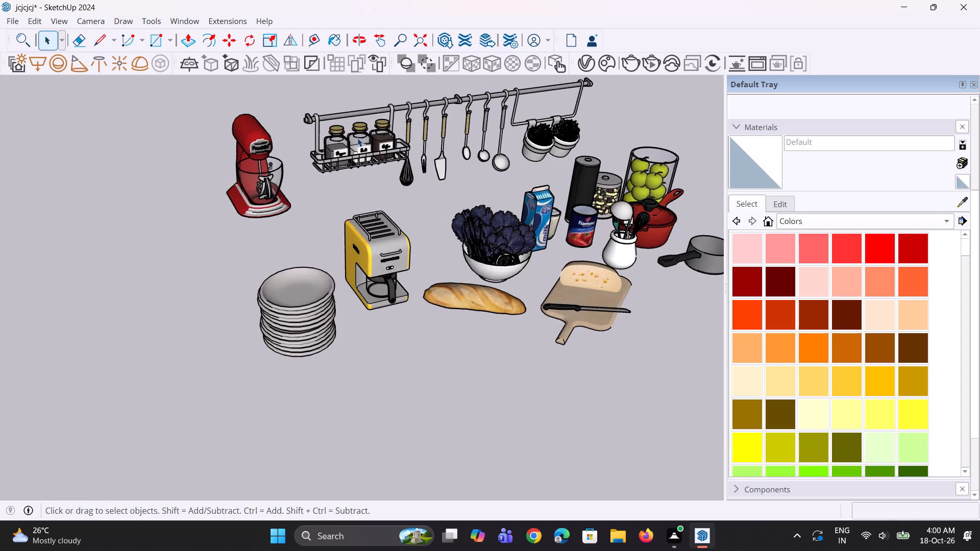
scroll(355, 139, "up", 3)
left_click(336, 150)
right_click(354, 154)
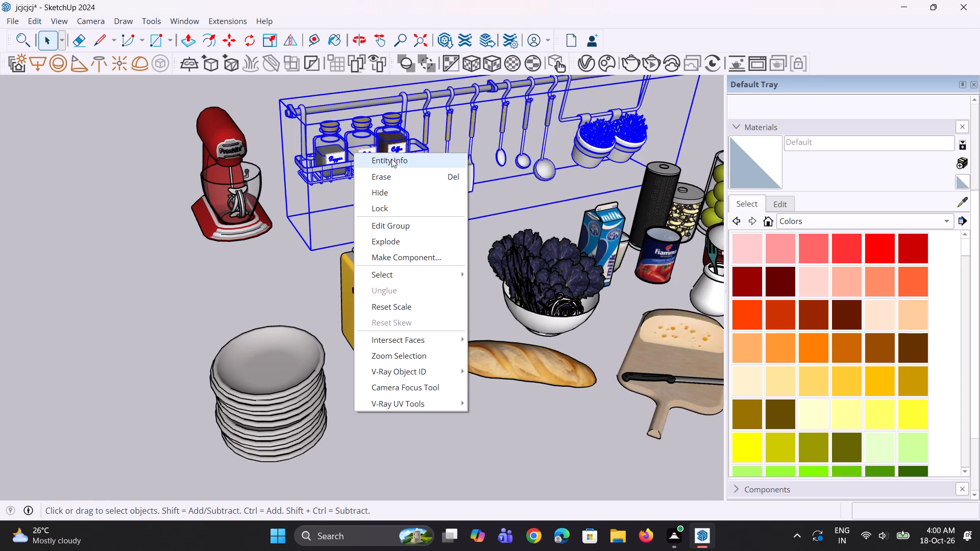
left_click(431, 238)
left_click(277, 251)
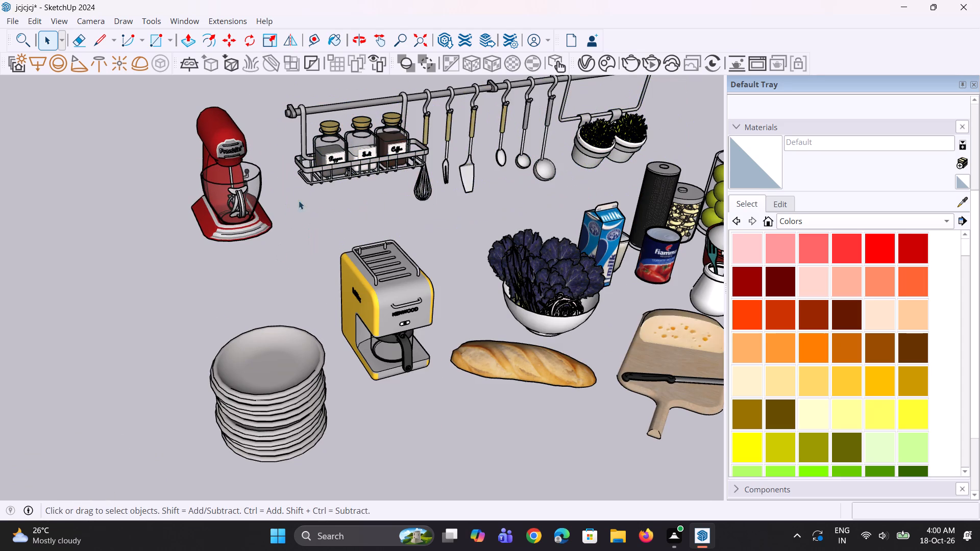
scroll(309, 157, "up", 1)
scroll(495, 219, "down", 3)
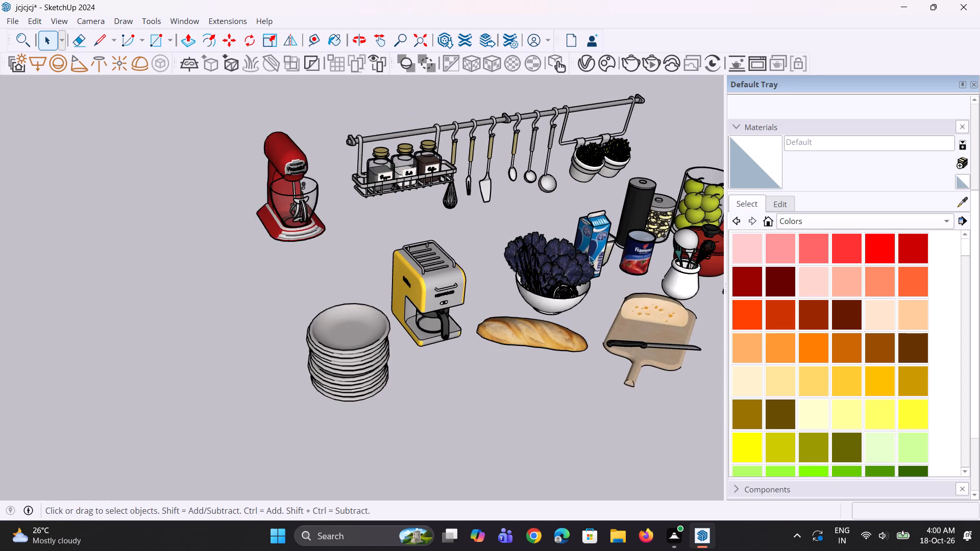
scroll(528, 236, "down", 4)
scroll(477, 243, "down", 3)
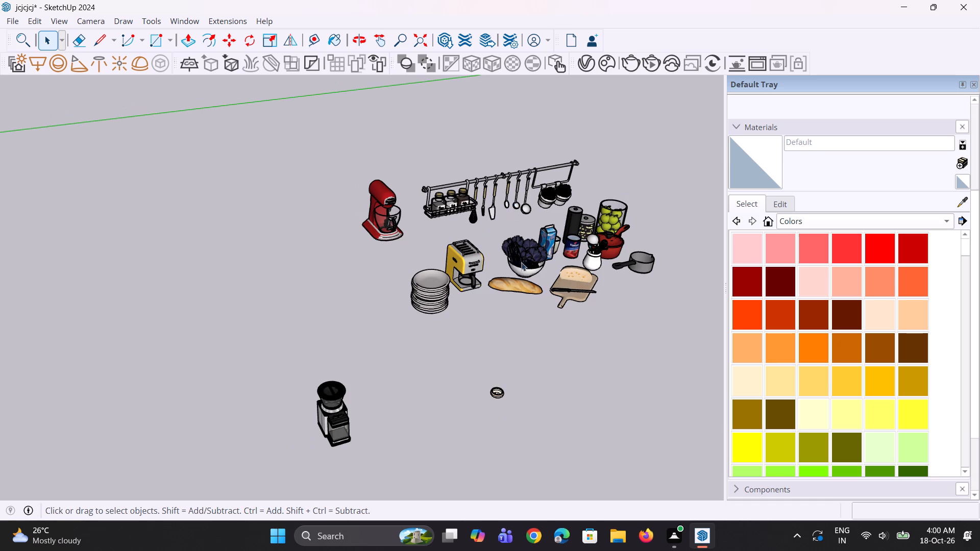
Move the small loose bowl about 42' from outside the kitchen onto the open shelf beside the place setting.
scroll(539, 366, "up", 2)
left_click(494, 404)
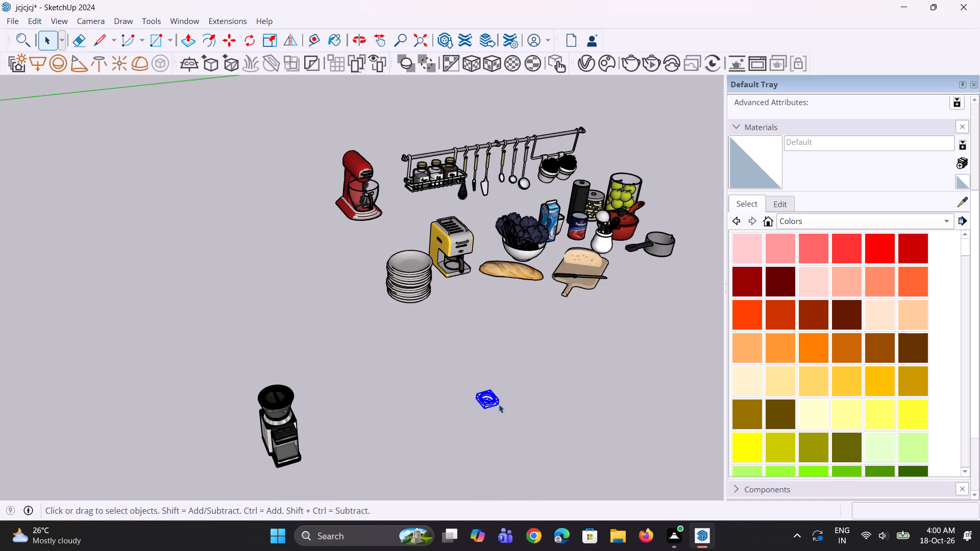
key("m")
left_click(500, 404)
scroll(586, 376, "down", 10)
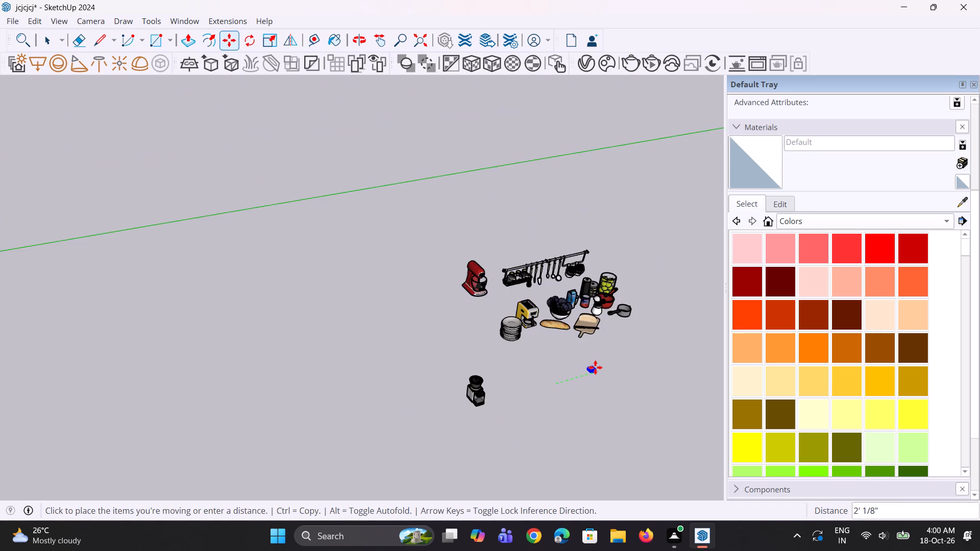
scroll(595, 367, "down", 17)
middle_click_drag(383, 470, 497, 444)
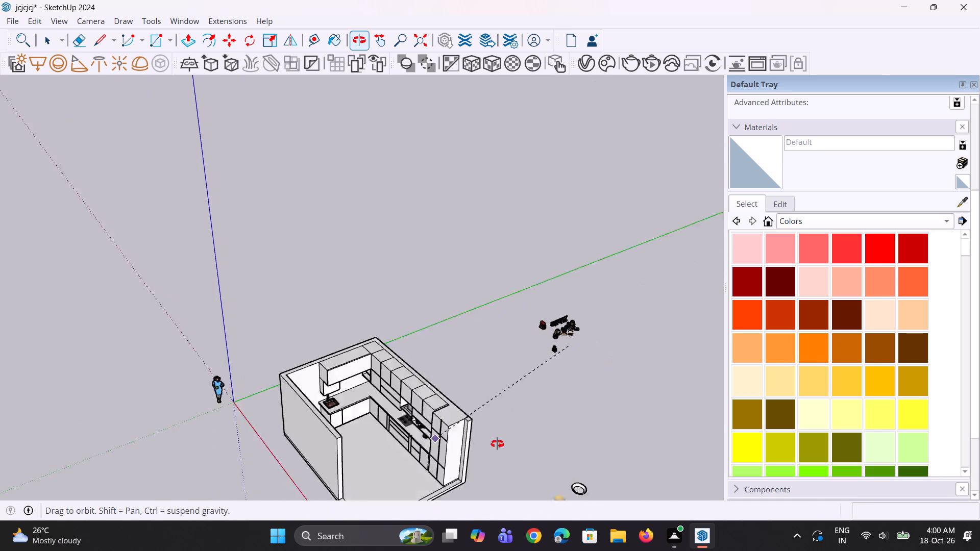
middle_click_drag(497, 444, 525, 435)
scroll(446, 406, "up", 17)
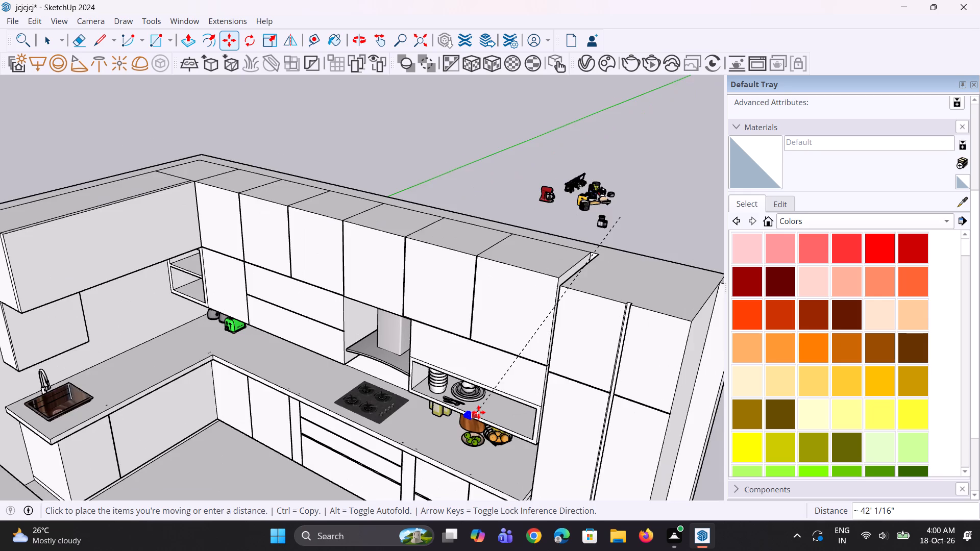
scroll(478, 412, "up", 6)
left_click(493, 405)
Scale the small bowl on the open shelf up uniformly by about 2.71.
scroll(497, 431, "up", 1)
middle_click_drag(498, 431, 567, 416)
scroll(509, 378, "up", 6)
key("s")
scroll(565, 359, "up", 2)
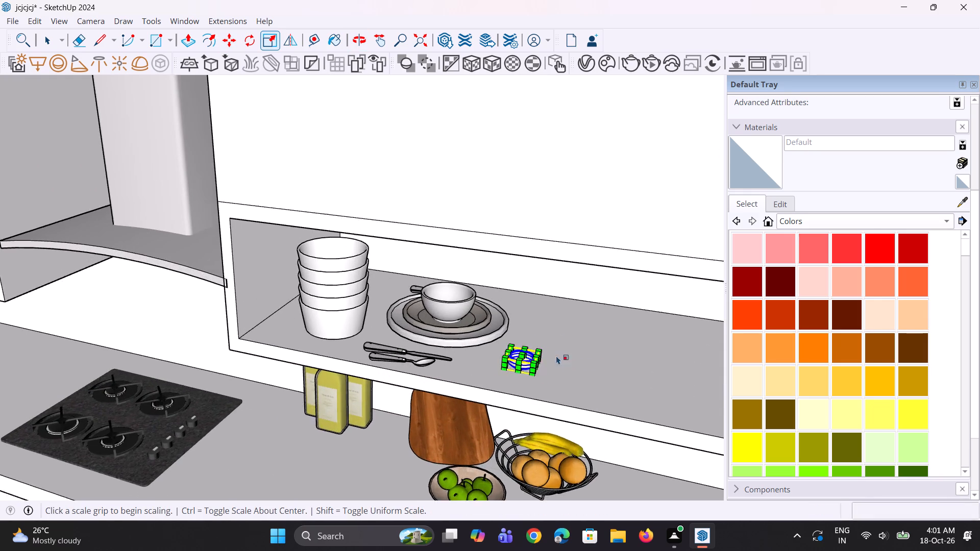
scroll(556, 356, "up", 3)
left_click(496, 345)
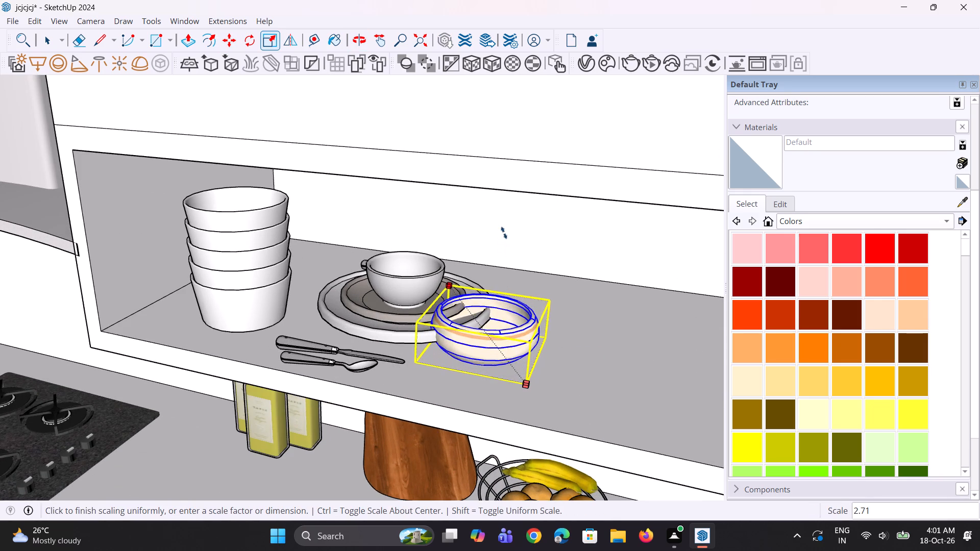
left_click(504, 233)
Shift the enlarged bowl about 3 13/16" along the open shelf, clear of the place setting.
middle_click_drag(530, 394, 592, 398)
key("m")
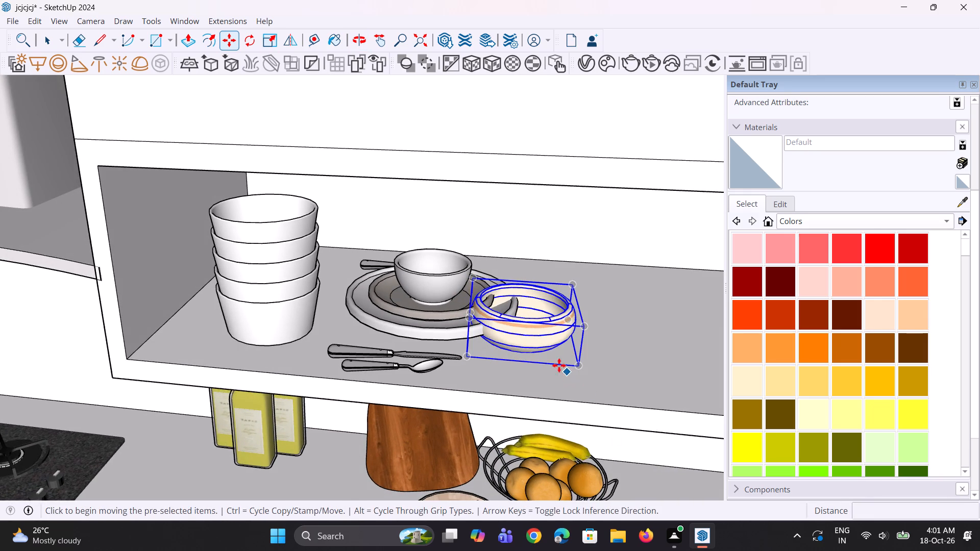
left_click(555, 359)
left_click(608, 363)
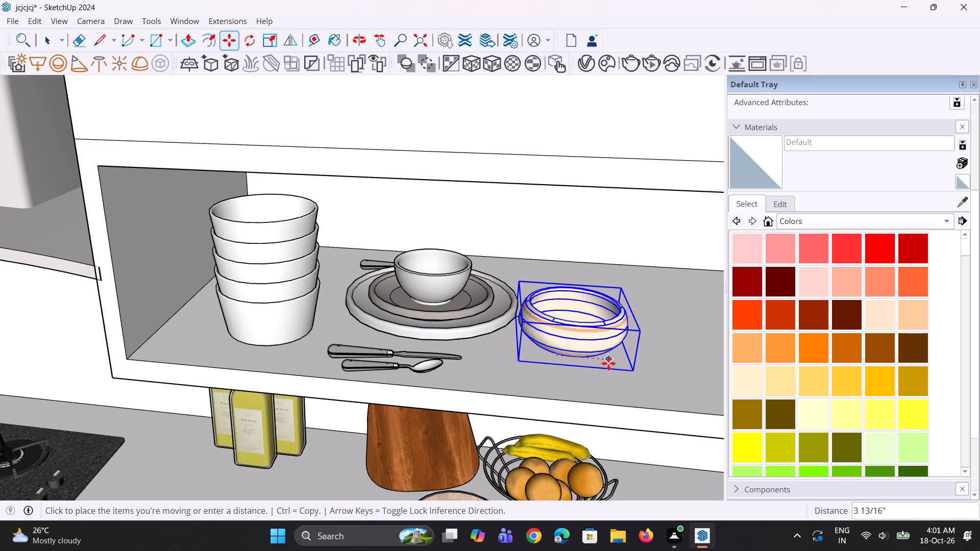
Copy the cream bowl about 8 3/4" along the shelf, away from the place setting.
key("m")
scroll(518, 372, "down", 4)
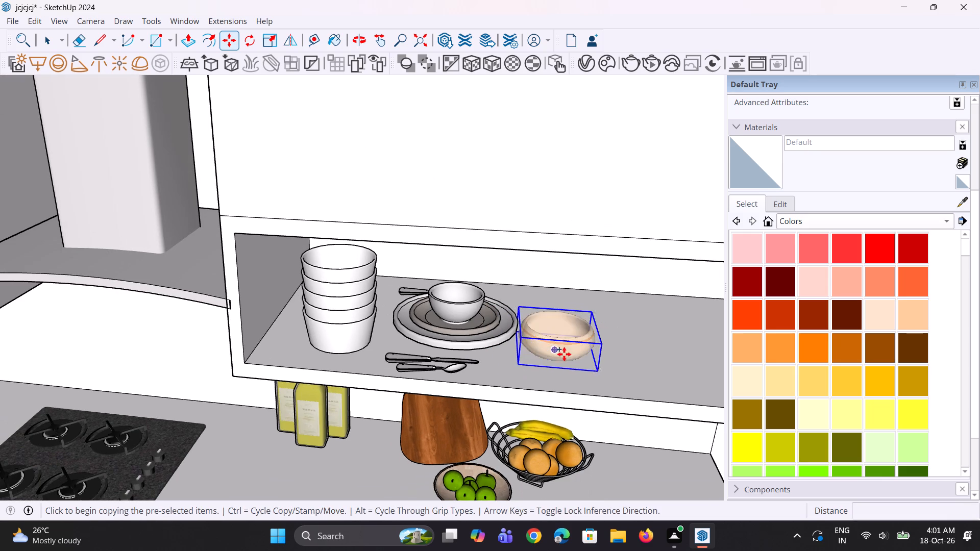
left_click(564, 354)
left_click(653, 360)
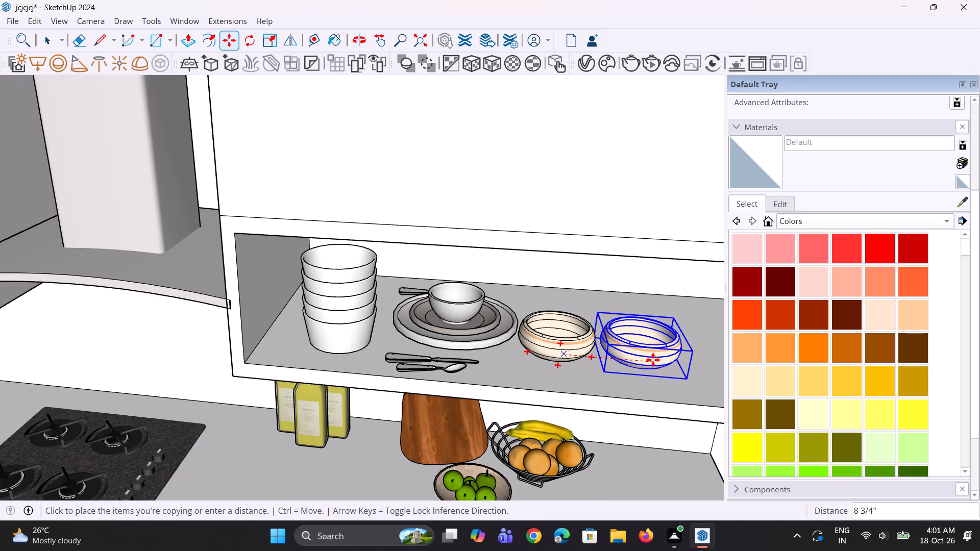
Copy the second cream bowl about 9 1/8" farther along the shelf as the third bowl in the row.
scroll(518, 377, "down", 5)
scroll(576, 380, "up", 1)
middle_click_drag(576, 380, 561, 376)
key("m")
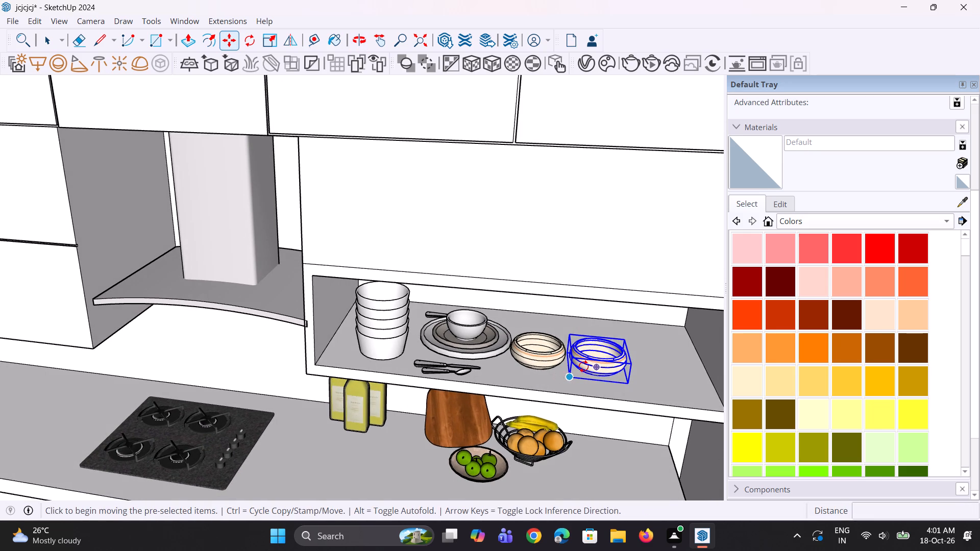
left_click(605, 365)
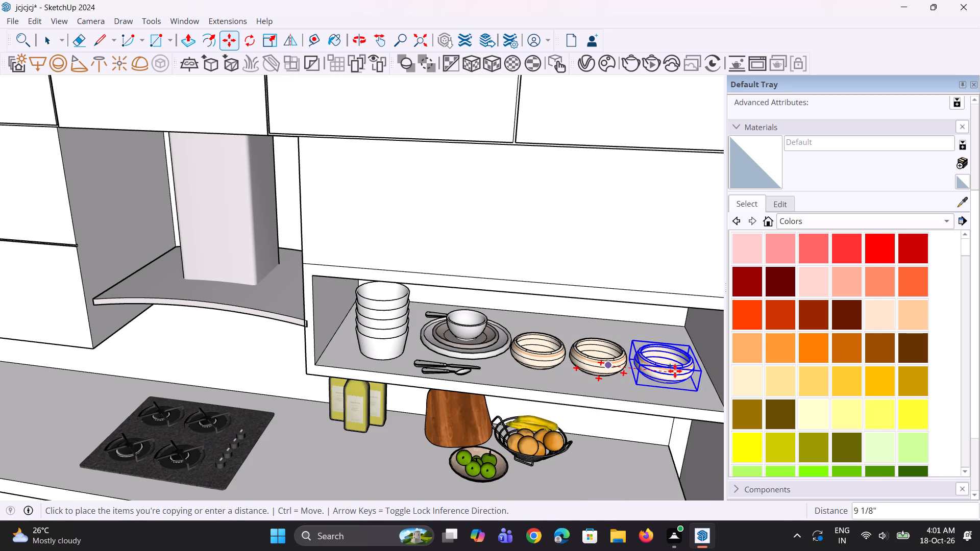
left_click(672, 371)
Copy the third cream bowl and position the copy above the gap between the second and third bowls.
key("m")
left_click(670, 371)
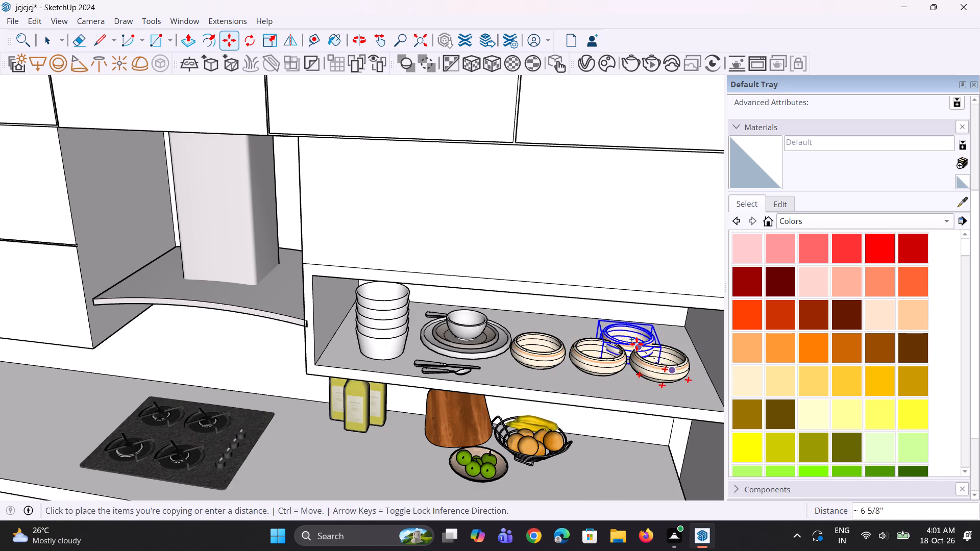
left_click(636, 345)
scroll(652, 360, "up", 6)
left_click(660, 370)
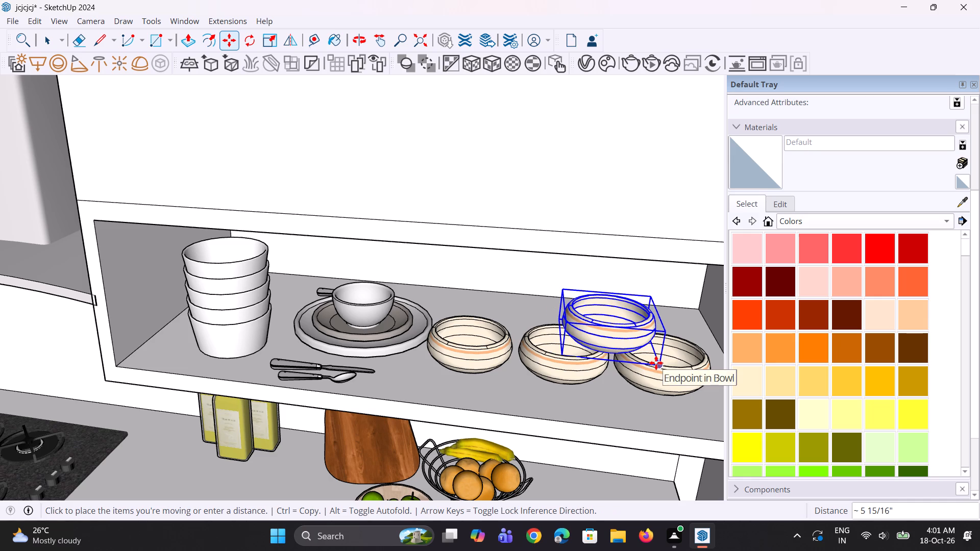
left_click(656, 363)
Copy the upper bowl about 9 3/16" toward the place setting, above the gap between the first and second bowls.
middle_click_drag(637, 373, 660, 364)
scroll(589, 334, "up", 1)
key("m")
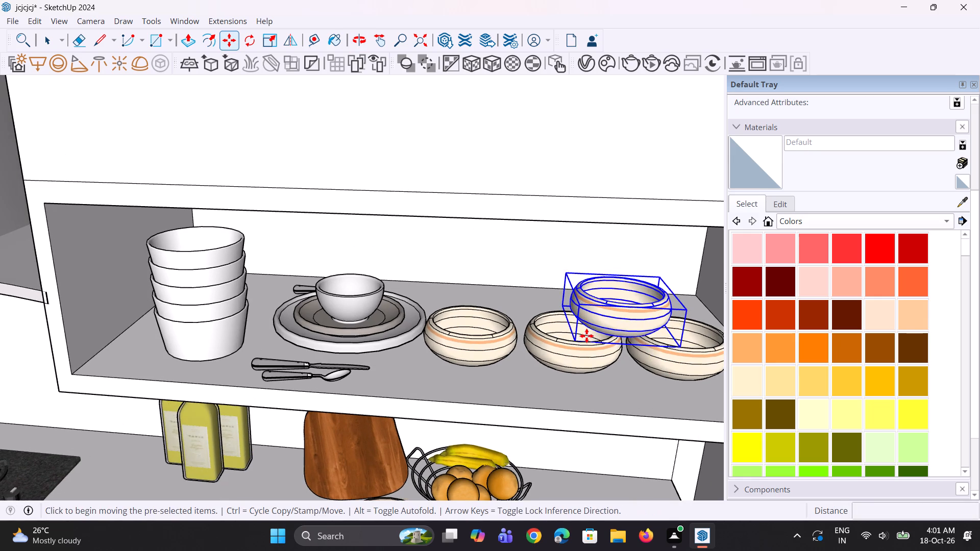
left_click(599, 316)
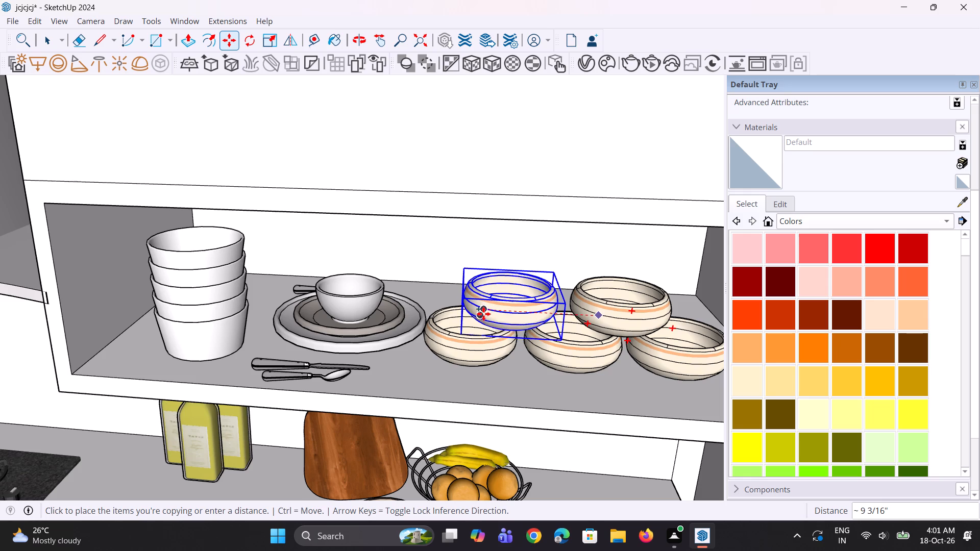
left_click(483, 314)
Copy the newest upper bowl midway between the two upper bowls and raise it about 3 5/16" to top the pyramid.
middle_click_drag(524, 332, 474, 333)
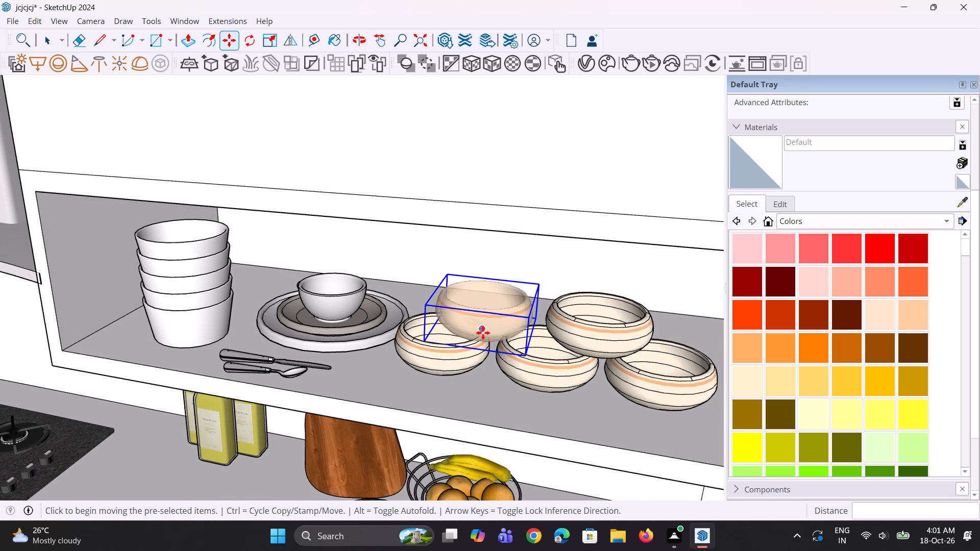
key("m")
left_click(506, 312)
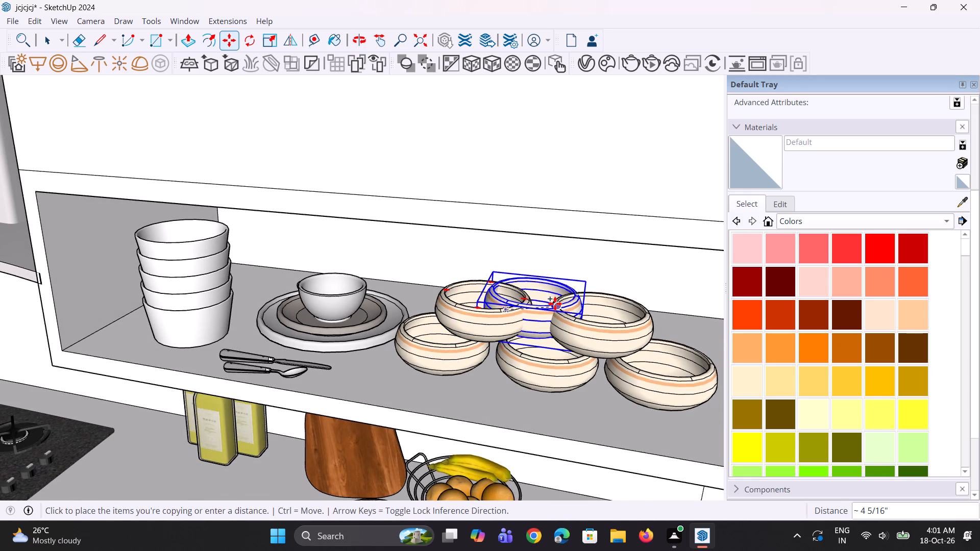
left_click(555, 303)
left_click(576, 351)
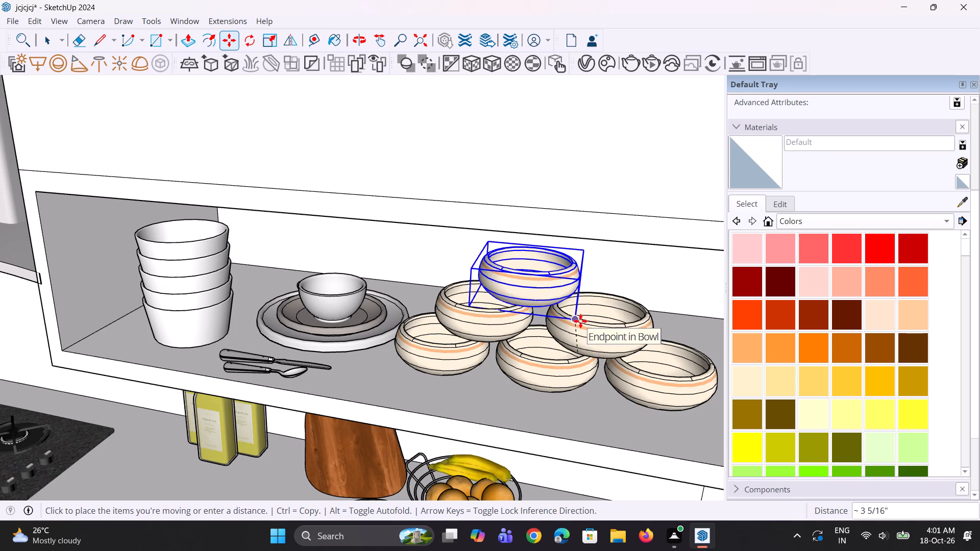
left_click(580, 321)
Examine the six-bowl pyramid in the open shelf together with the surrounding cabinets and countertop.
middle_click_drag(584, 339, 617, 329)
key("space")
key("space")
scroll(495, 357, "down", 5)
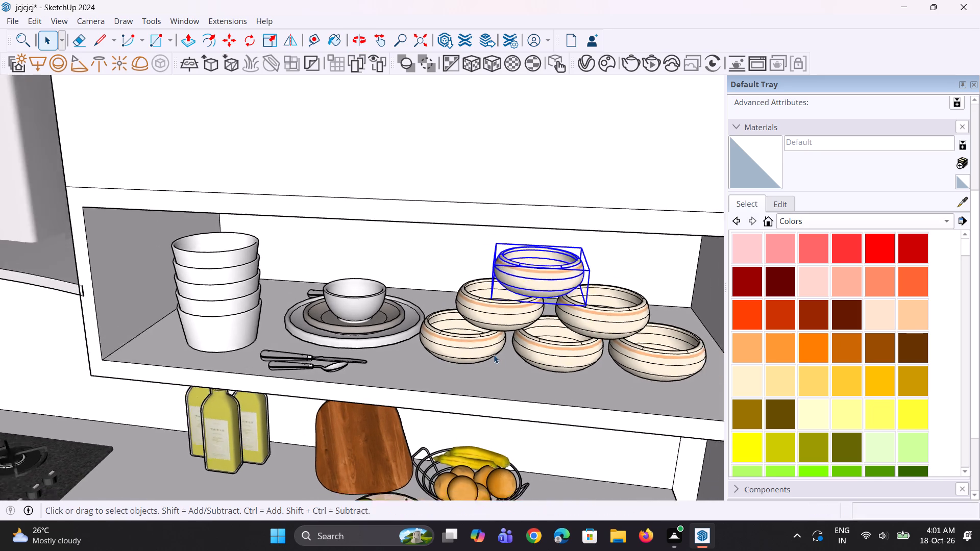
middle_click_drag(519, 352, 530, 323)
scroll(421, 360, "down", 4)
scroll(465, 352, "down", 3)
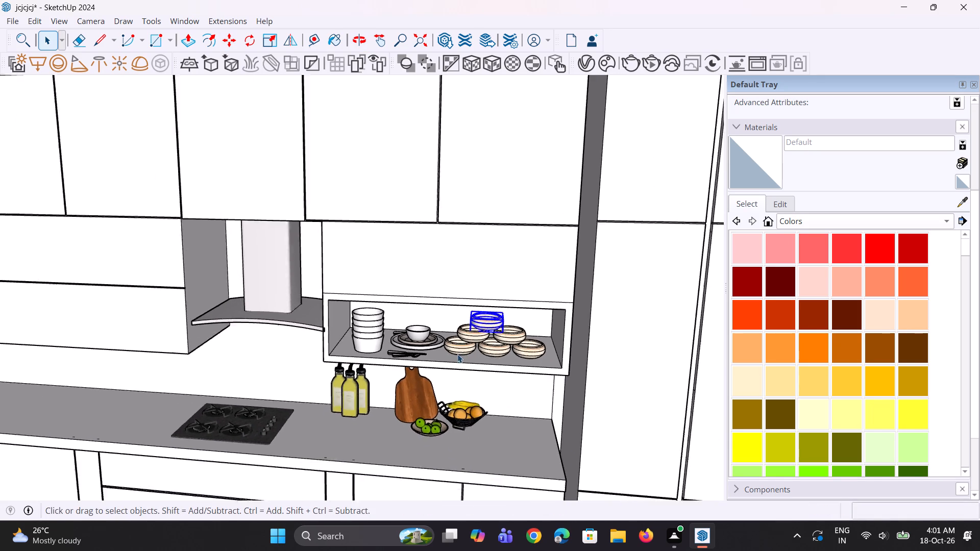
scroll(457, 354, "down", 6)
left_click(592, 165)
scroll(532, 351, "up", 8)
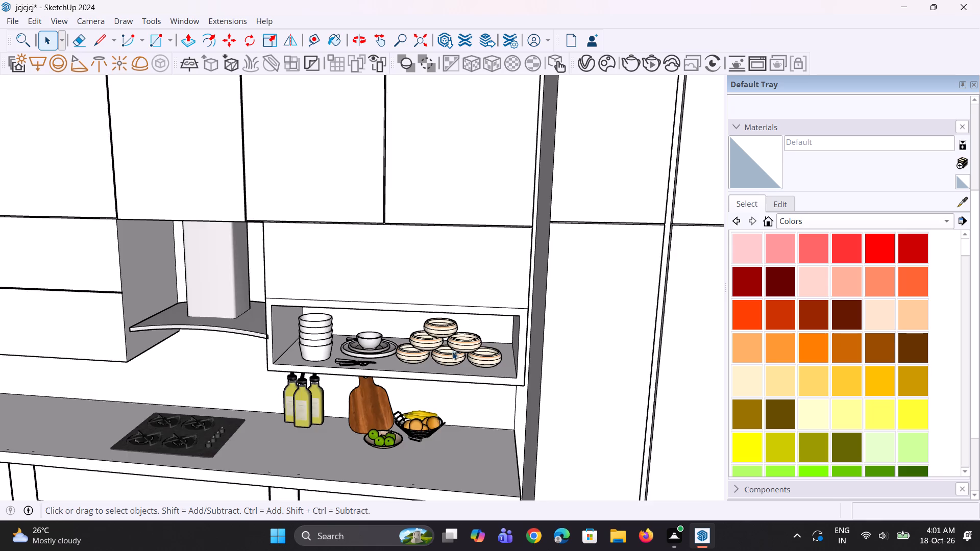
Nudge the bottom-row bowl nearest the shelf's far end slightly along the open shelf.
scroll(452, 351, "up", 6)
left_click(514, 364)
scroll(514, 364, "up", 5)
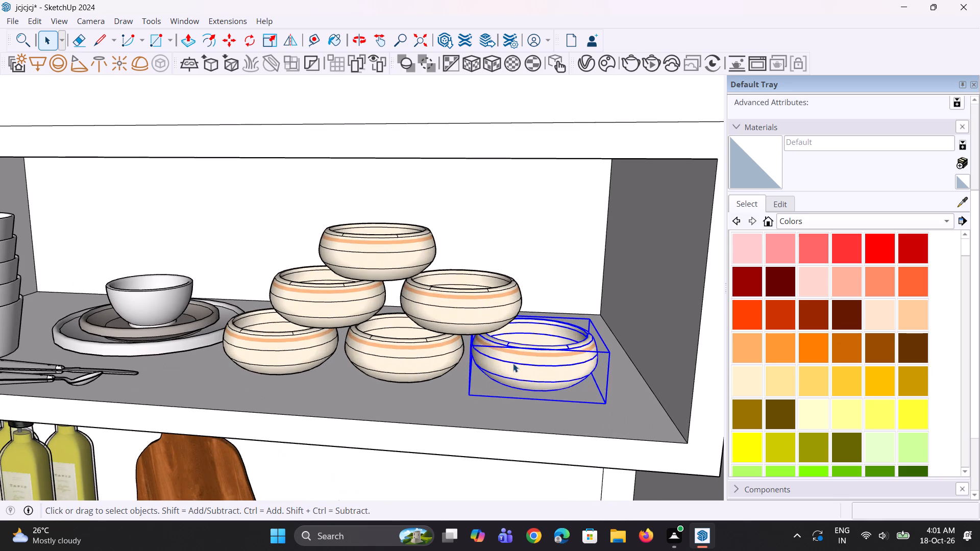
key("m")
left_click(516, 365)
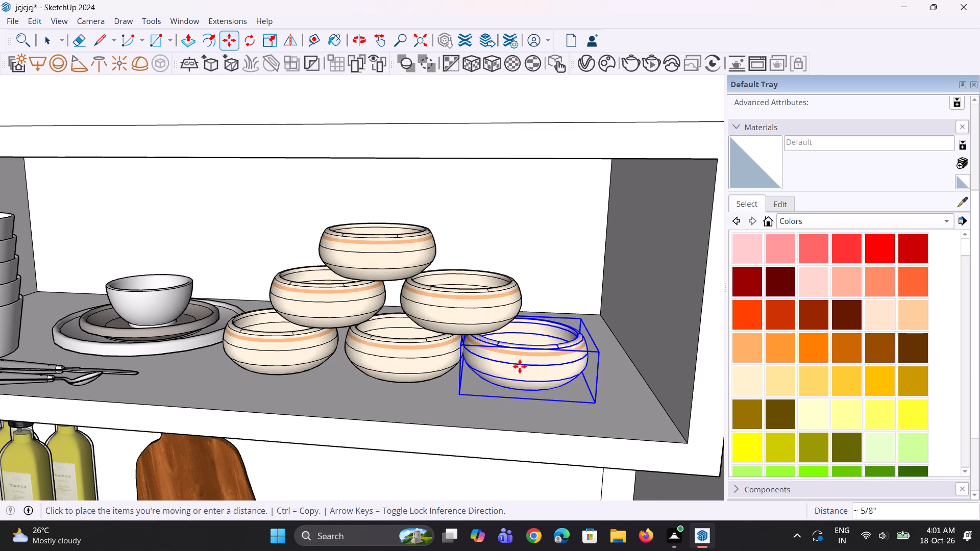
left_click(520, 366)
key("space")
key("space")
Move the top bowl of the pyramid about 15/16" along the shelf to centre it over the two upper bowls.
left_click(373, 257)
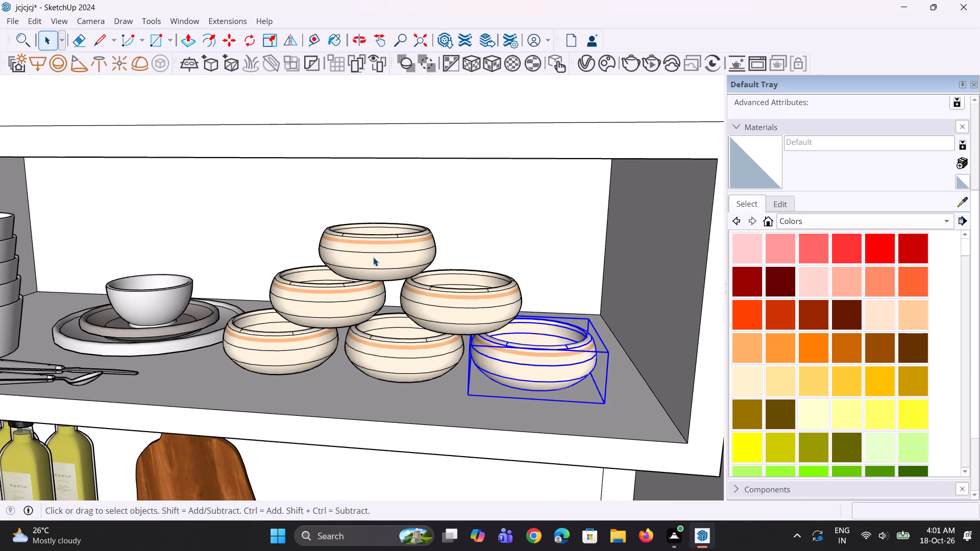
scroll(384, 267, "up", 1)
key("m")
left_click(379, 267)
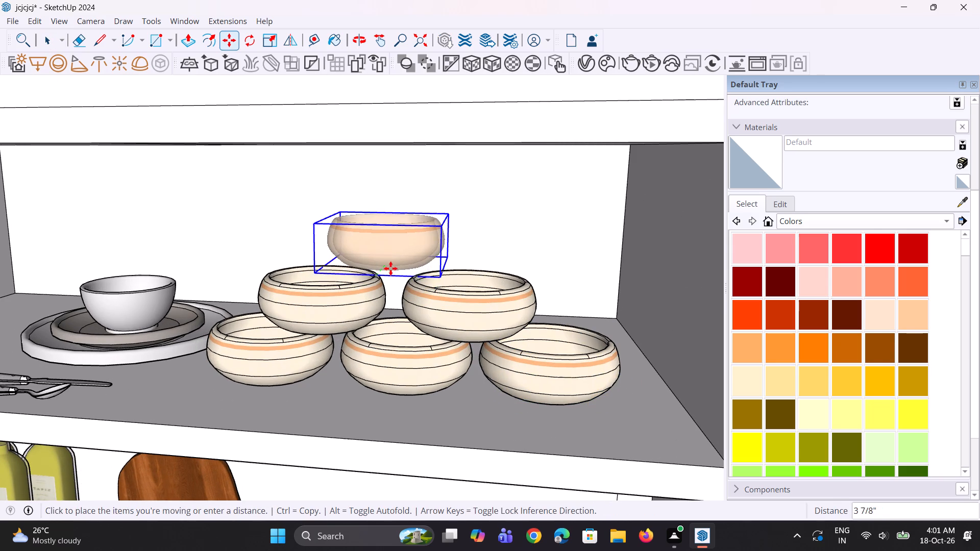
key("Escape")
scroll(390, 271, "up", 7)
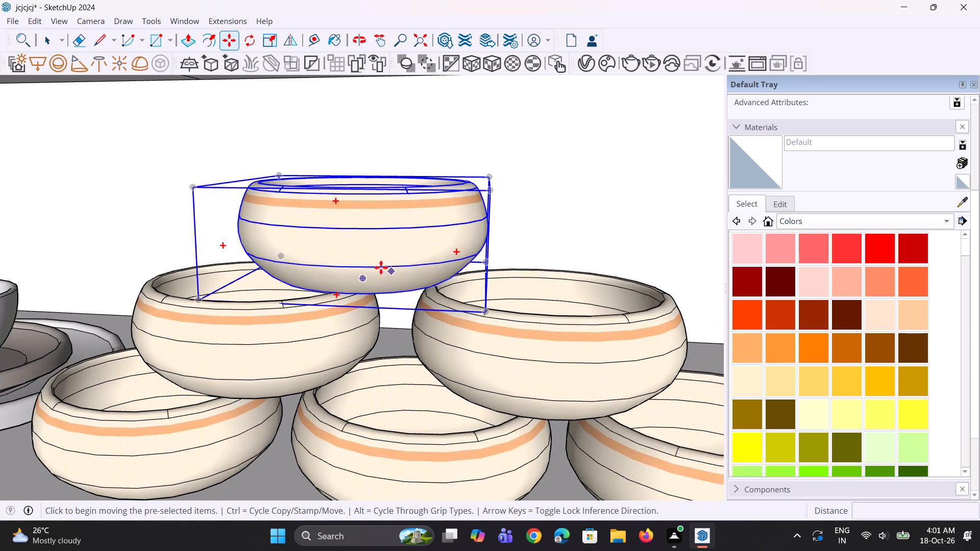
left_click(345, 256)
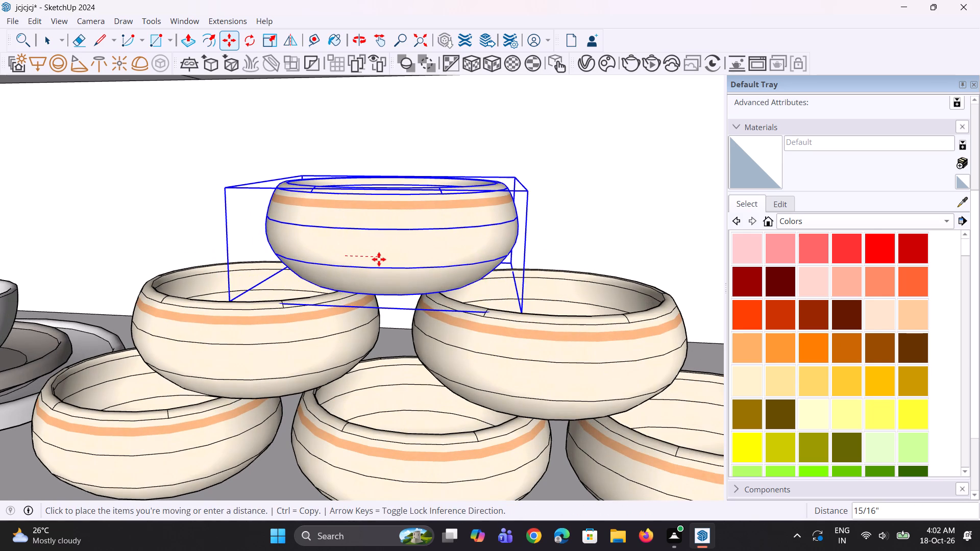
left_click(379, 259)
scroll(421, 354, "down", 5)
middle_click_drag(423, 356, 466, 343)
key("space")
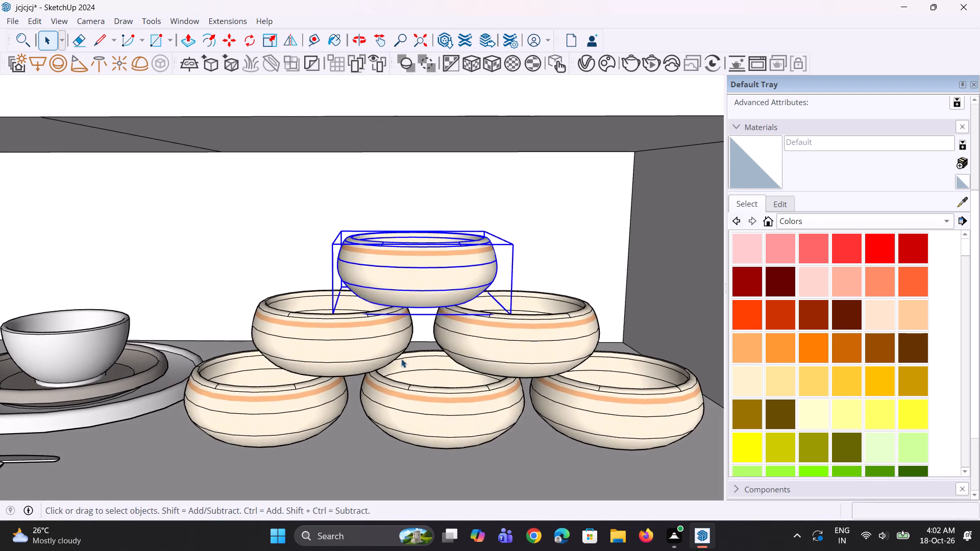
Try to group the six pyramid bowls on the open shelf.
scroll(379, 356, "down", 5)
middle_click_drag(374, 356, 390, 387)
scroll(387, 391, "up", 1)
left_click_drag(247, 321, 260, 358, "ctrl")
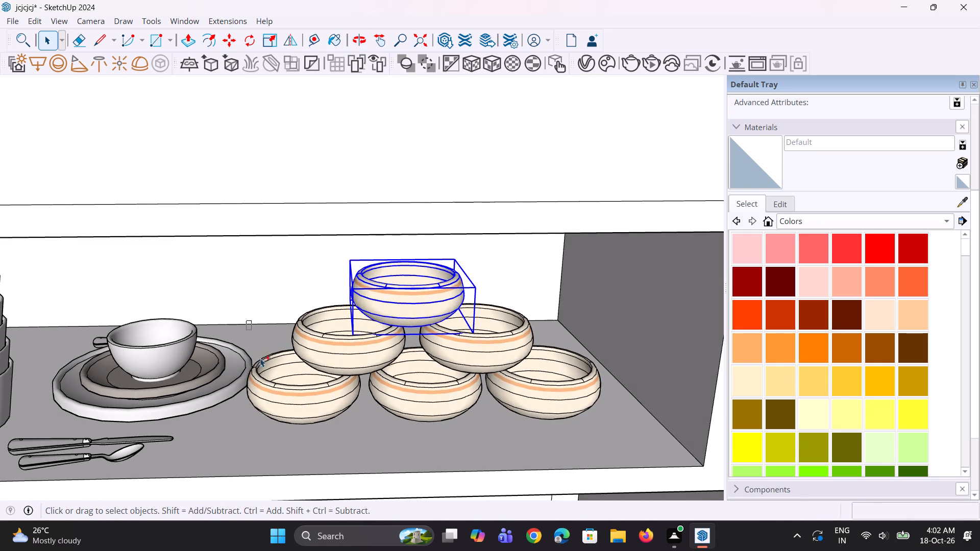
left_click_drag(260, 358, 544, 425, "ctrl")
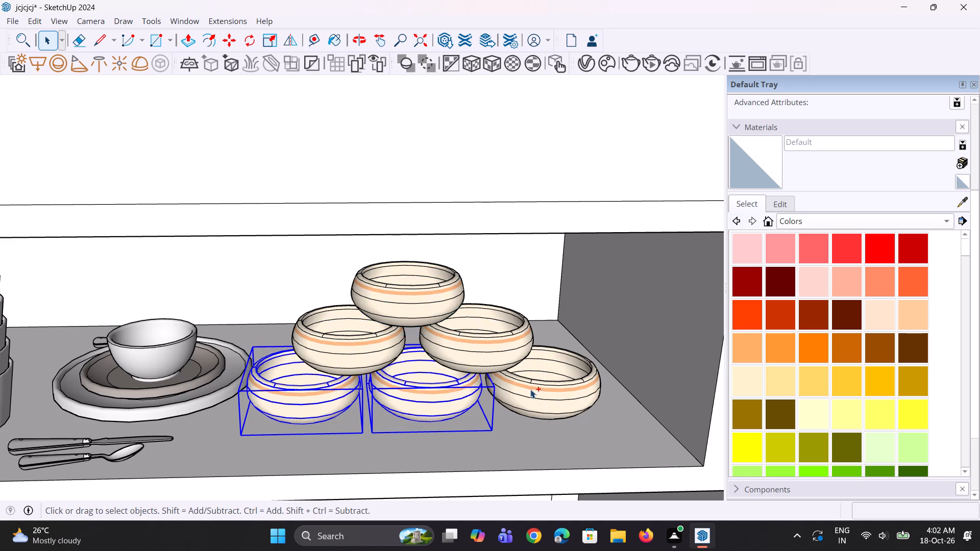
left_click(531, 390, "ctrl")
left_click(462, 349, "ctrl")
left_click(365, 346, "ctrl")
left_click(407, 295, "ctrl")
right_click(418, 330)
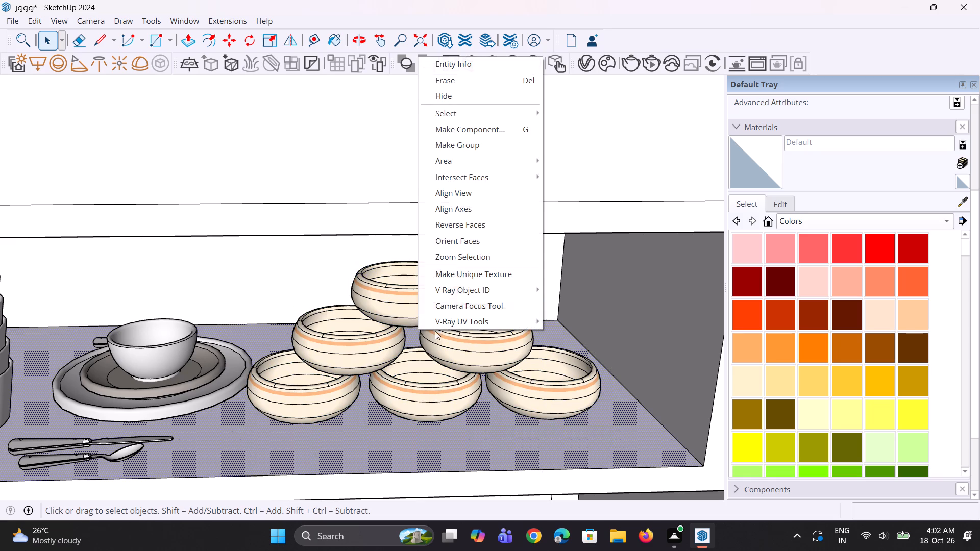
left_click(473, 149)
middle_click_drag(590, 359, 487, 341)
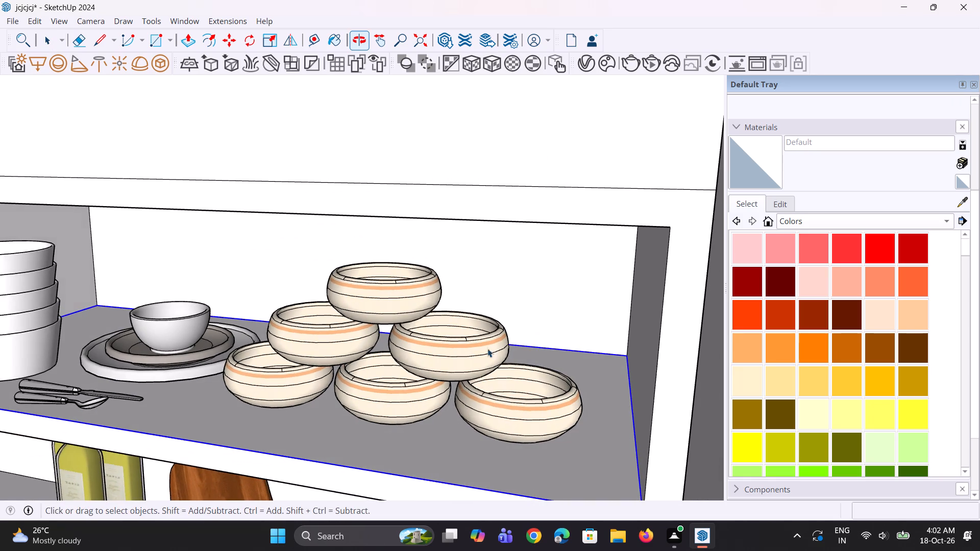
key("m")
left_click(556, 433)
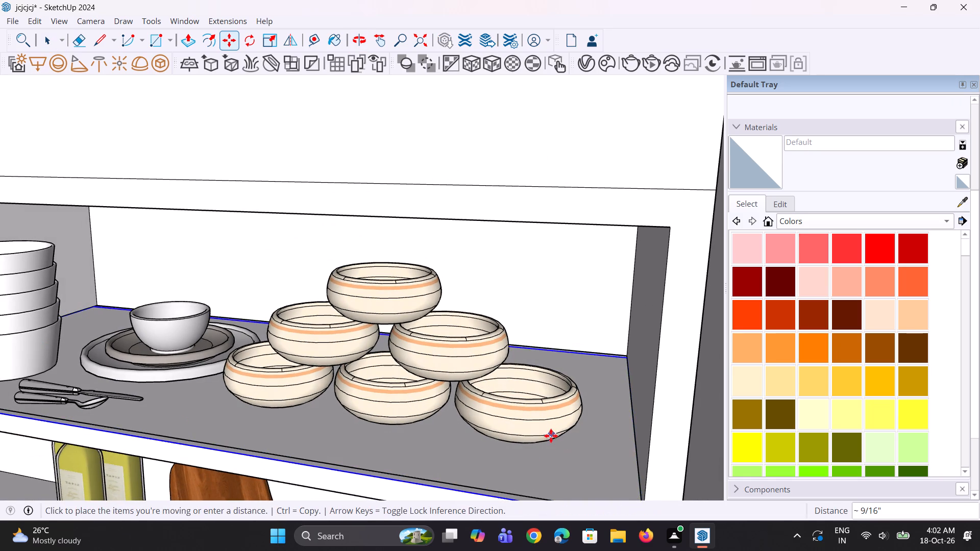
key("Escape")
Select all six bowls of the pyramid individually and make them one group.
key("space")
left_click(538, 421)
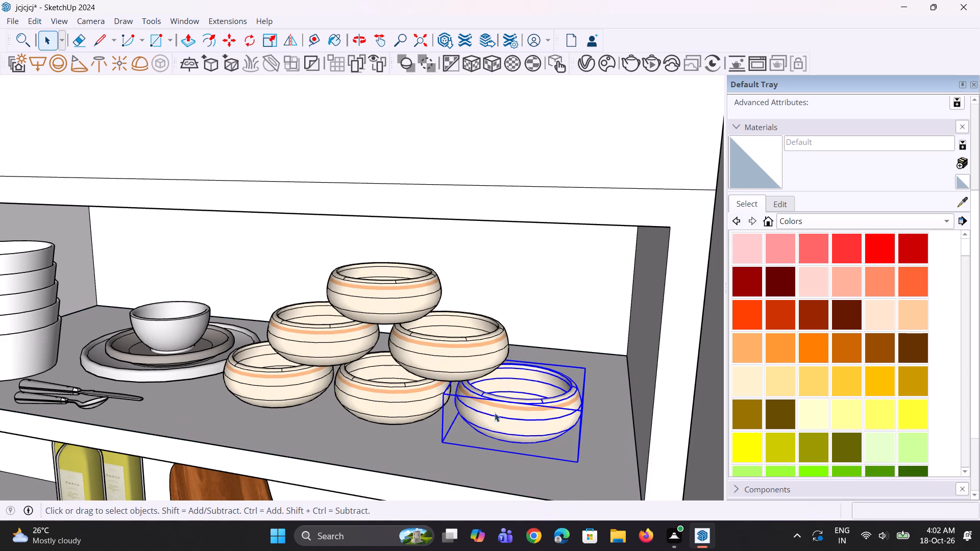
left_click(391, 403)
left_click(298, 383, "ctrl")
left_click(315, 336, "ctrl")
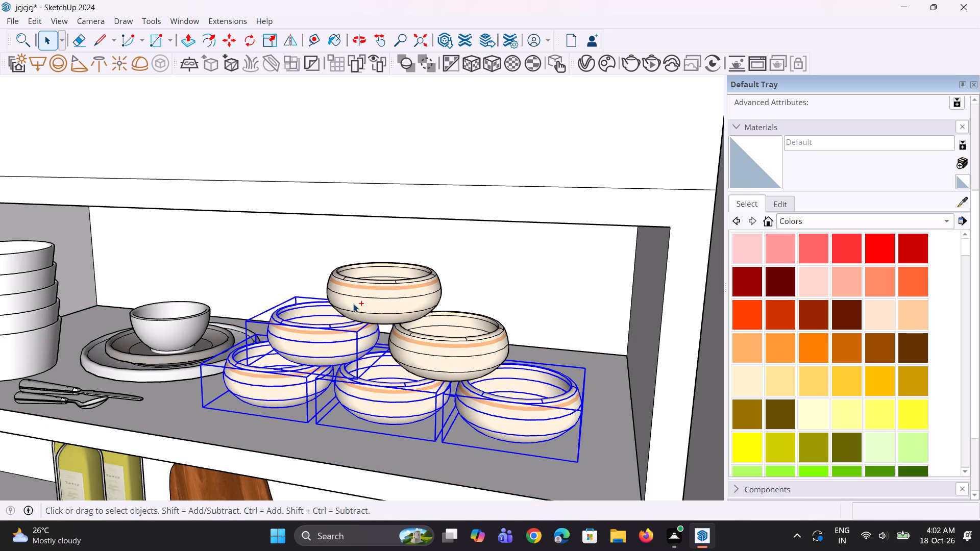
left_click(359, 299, "ctrl")
left_click(410, 345, "ctrl")
right_click(410, 345)
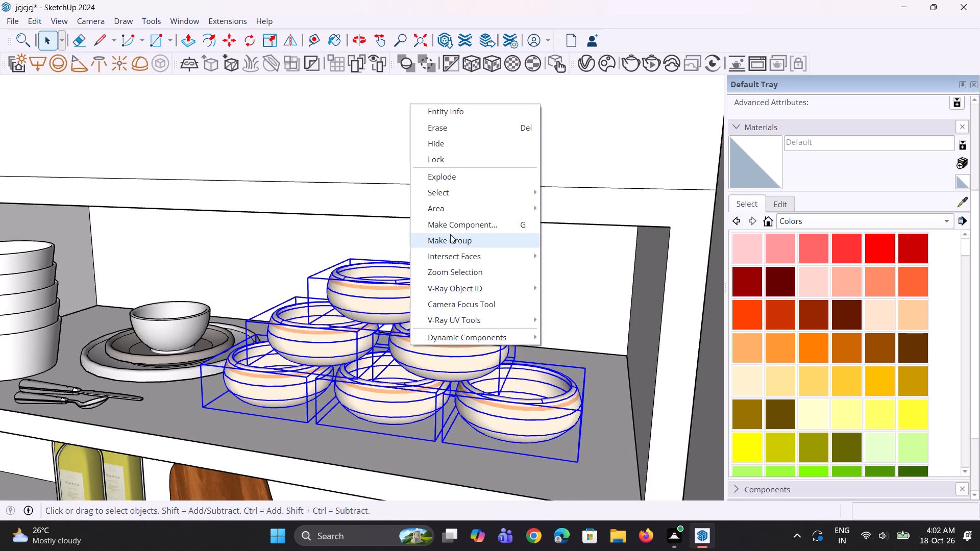
left_click(455, 246)
Move the grouped bowl pyramid about 3" toward the front edge of the open shelf.
scroll(457, 412, "down", 2)
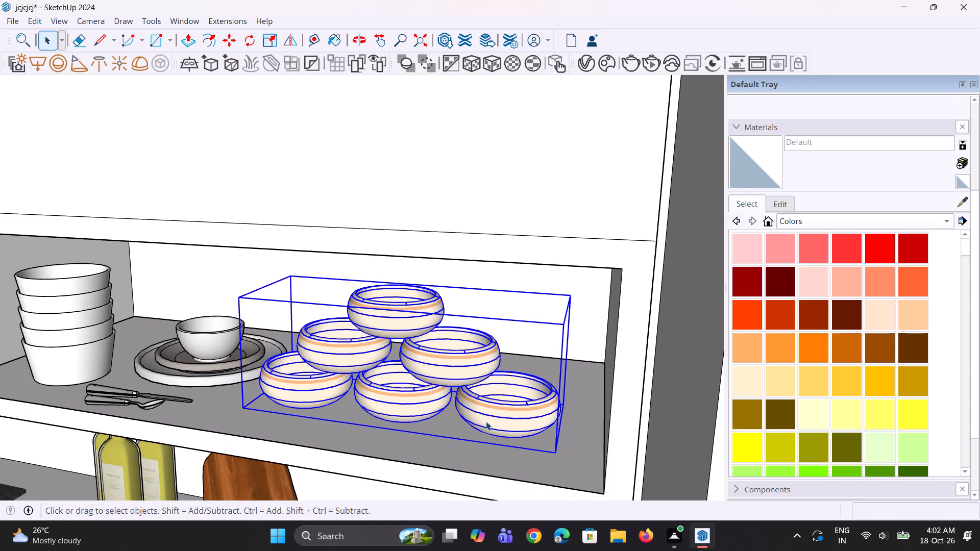
key("m")
scroll(538, 452, "up", 1)
left_click(562, 457)
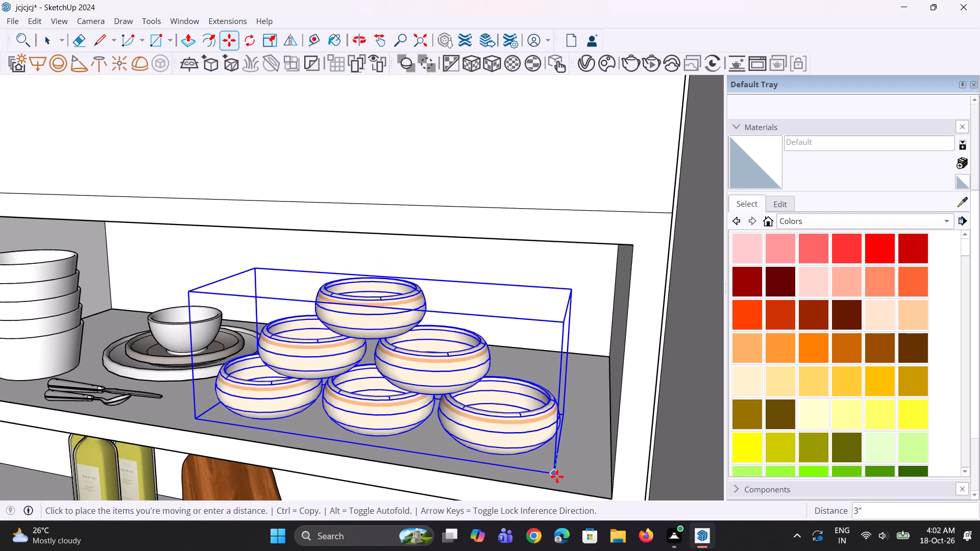
left_click(555, 479)
middle_click_drag(571, 468, 687, 450)
key("space")
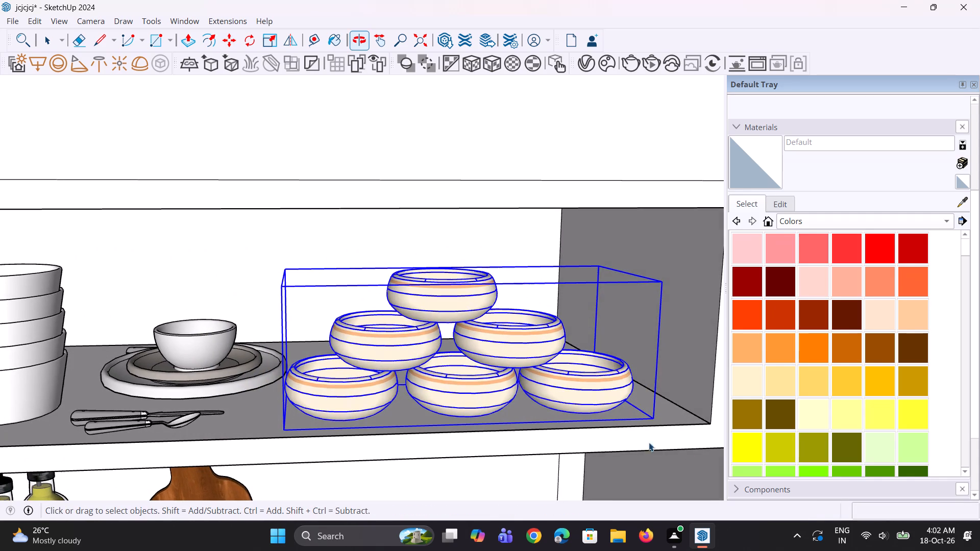
Explode the place setting beside the bowl pyramid into separate dish and cutlery pieces.
key("space")
left_click(203, 374)
middle_click(209, 421)
right_click(207, 377)
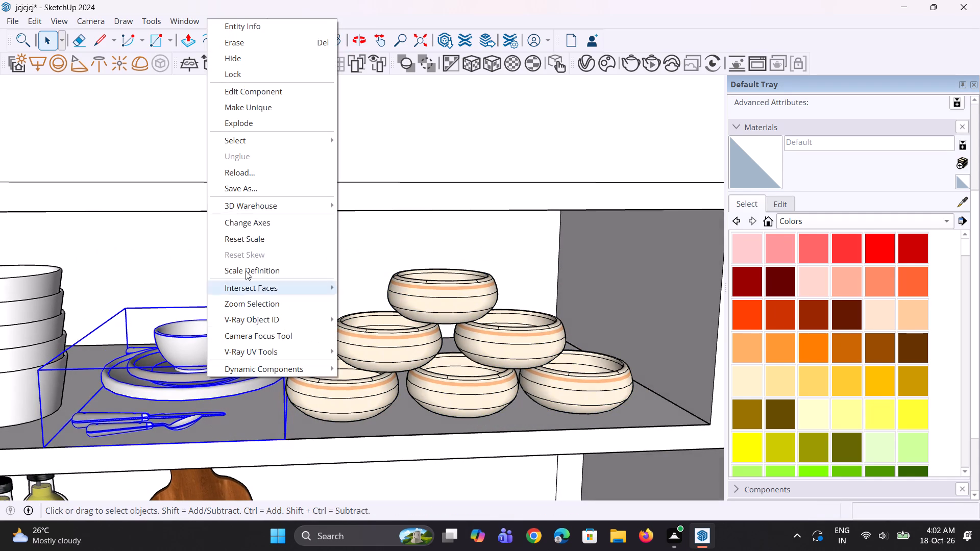
left_click(260, 124)
middle_click_drag(289, 356, 296, 378)
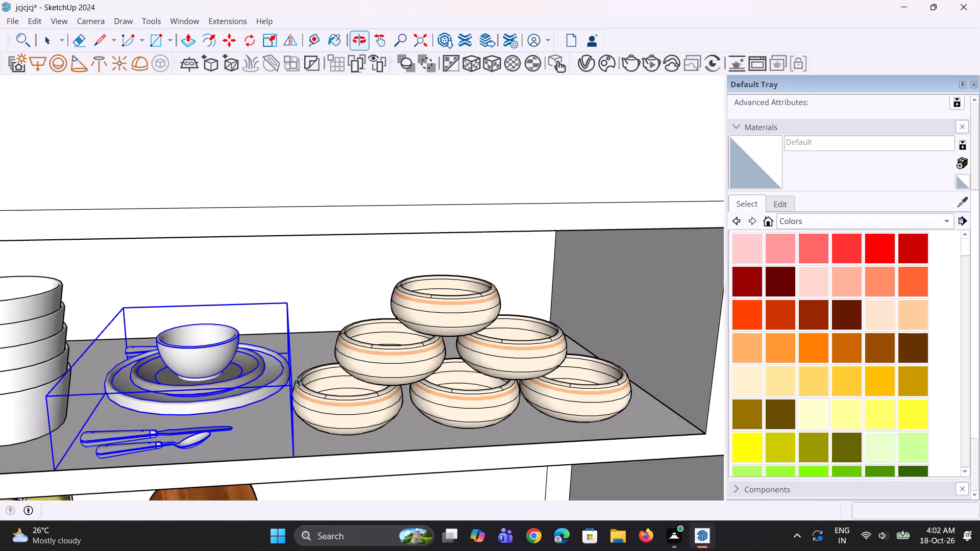
right_click(240, 367)
left_click(295, 113)
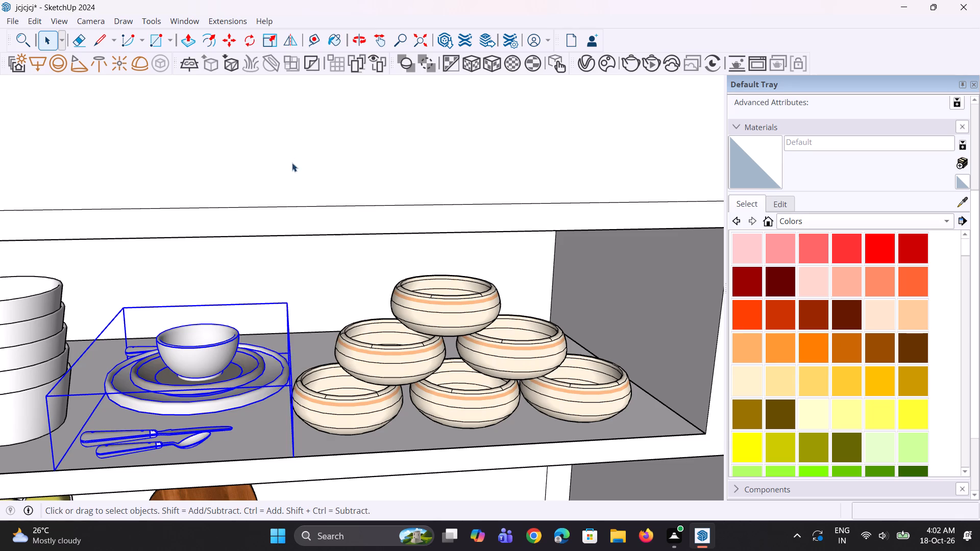
Delete the spoon and the knife lying in front of the plates on the open shelf.
scroll(250, 358, "down", 3)
key("space")
key("space")
left_click(185, 422)
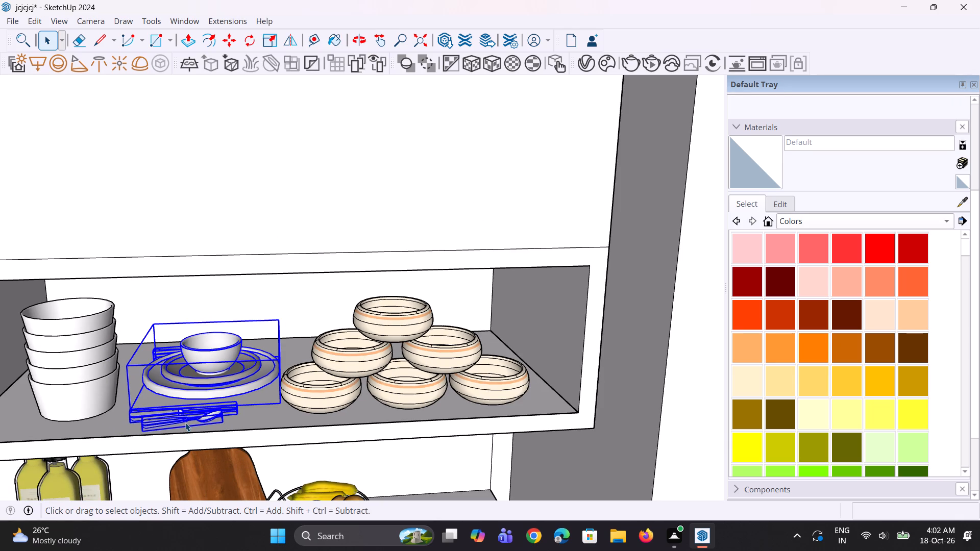
left_click(190, 416)
left_click(190, 416)
left_click(191, 421)
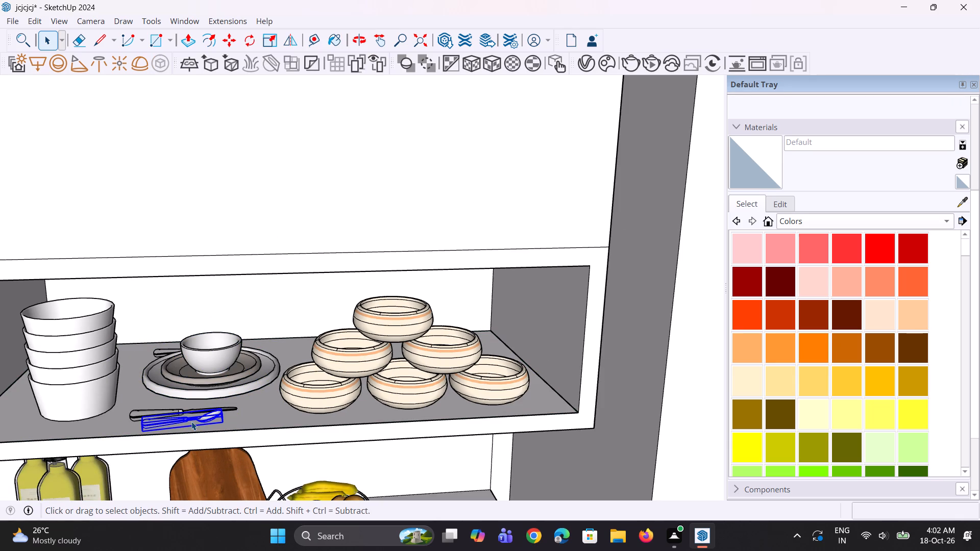
key("Delete")
left_click(191, 411)
key("Delete")
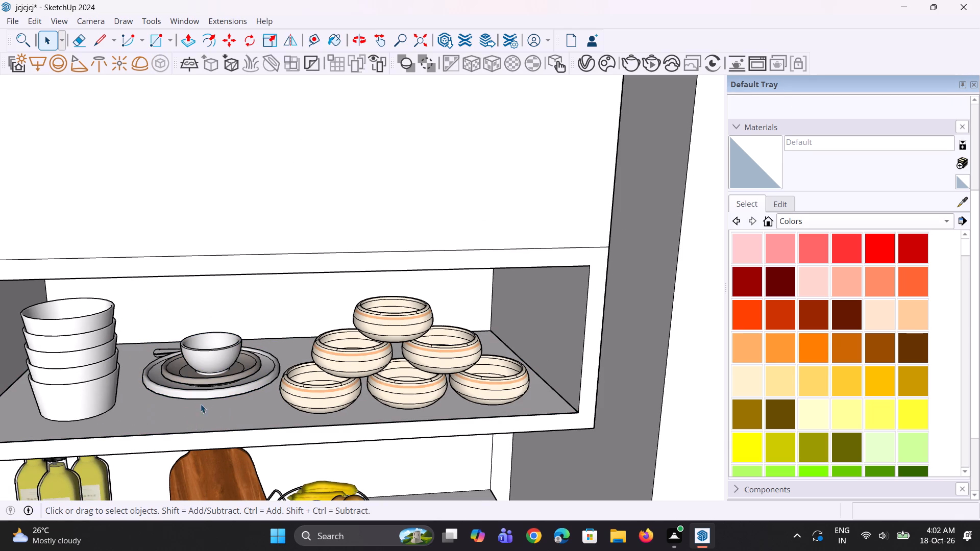
Move the stacked plates with their bowl about 3 3/8" toward the front edge of the shelf.
middle_click_drag(203, 404, 206, 433)
left_click(188, 373)
scroll(188, 373, "up", 2)
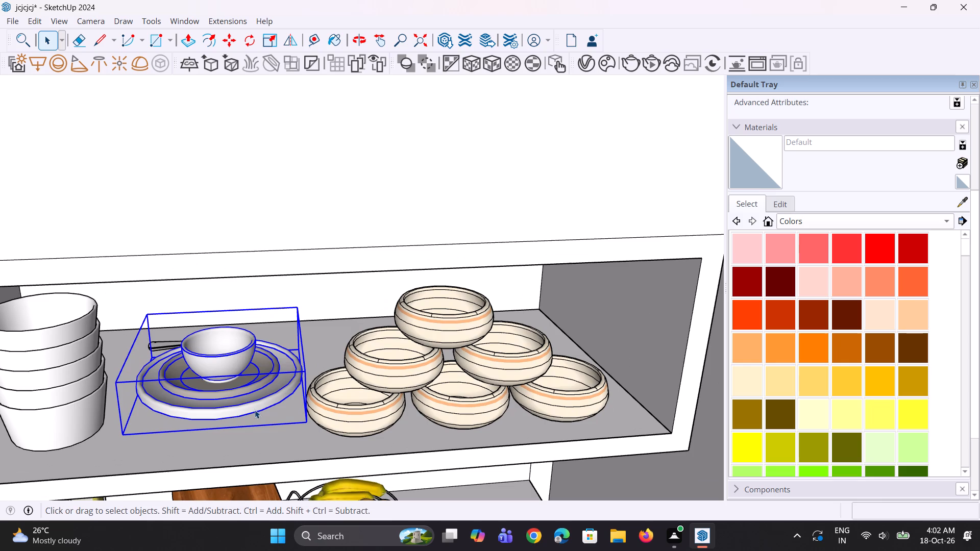
key("m")
left_click(307, 423)
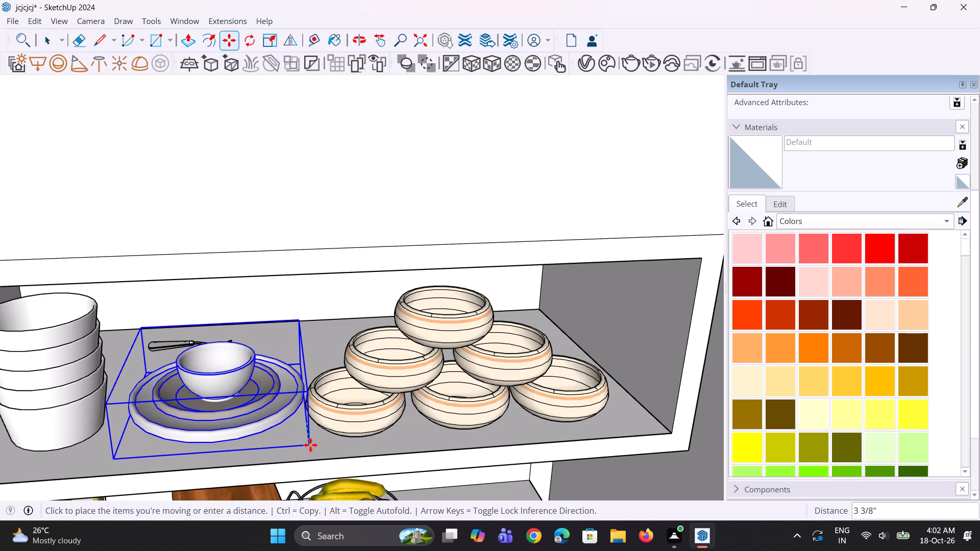
left_click(310, 445)
key("space")
Delete the remaining cutlery behind the stacked plates.
left_click(179, 340)
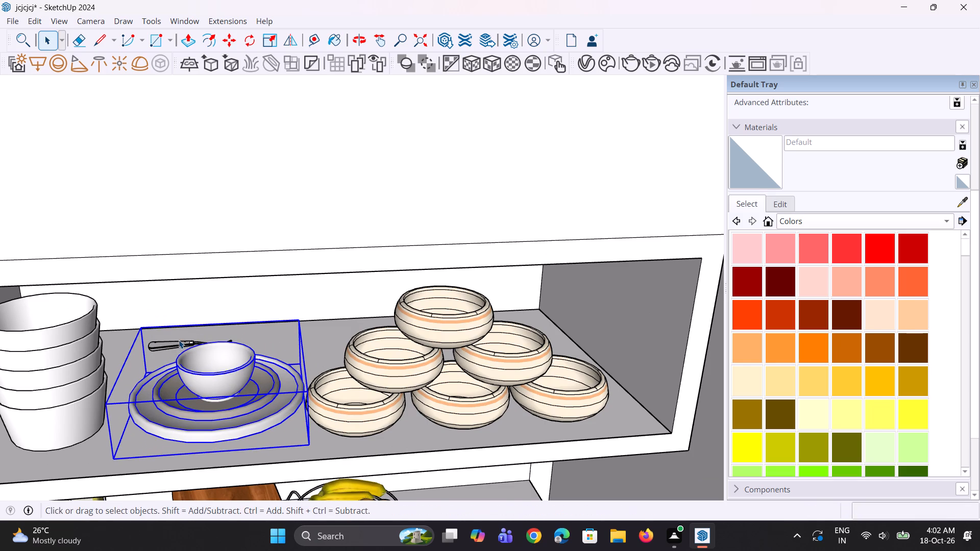
left_click(181, 348)
key("Delete")
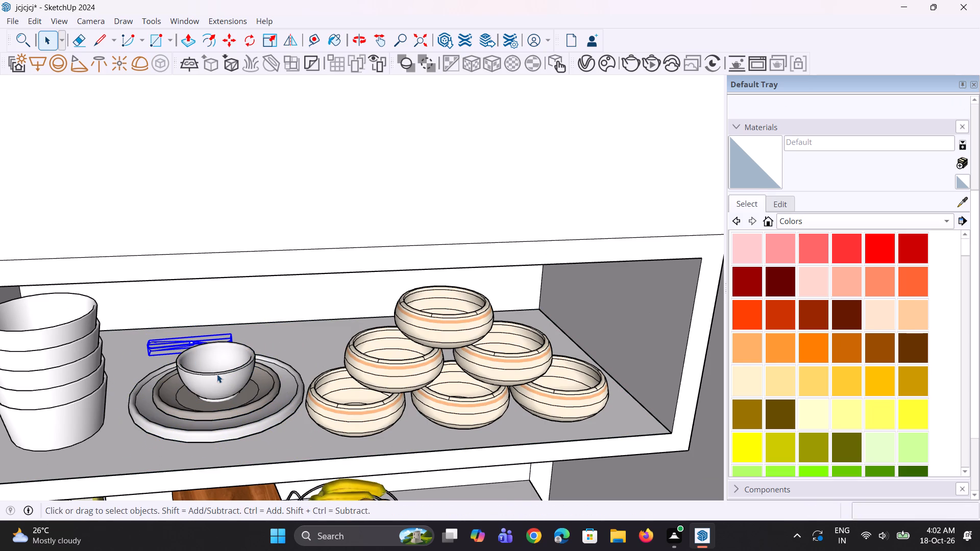
Nudge the stacked plates and bowl slightly further toward the front edge of the shelf.
scroll(210, 385, "down", 4)
middle_click_drag(210, 401, 200, 375)
scroll(203, 403, "up", 5)
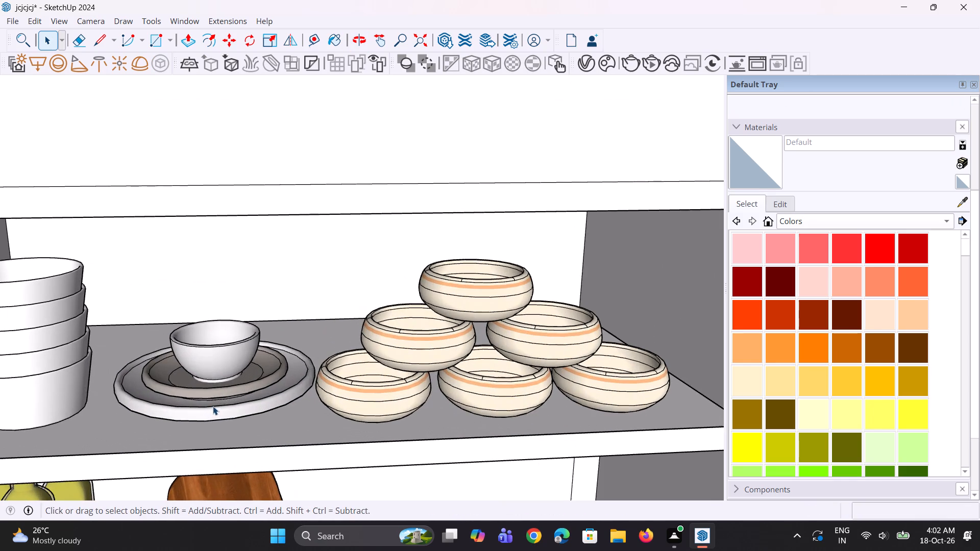
left_click(214, 408)
middle_click_drag(250, 429, 248, 440)
key("m")
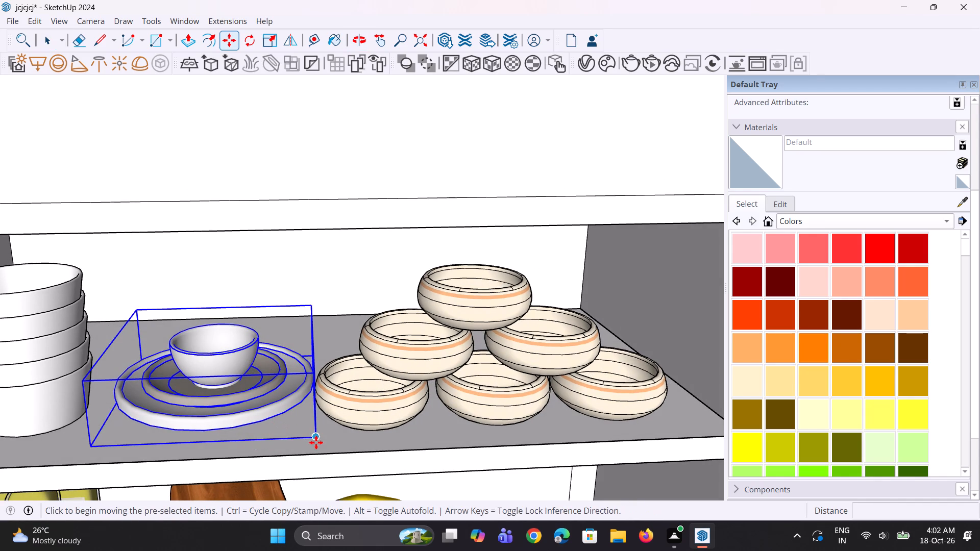
left_click(316, 442)
left_click(318, 448)
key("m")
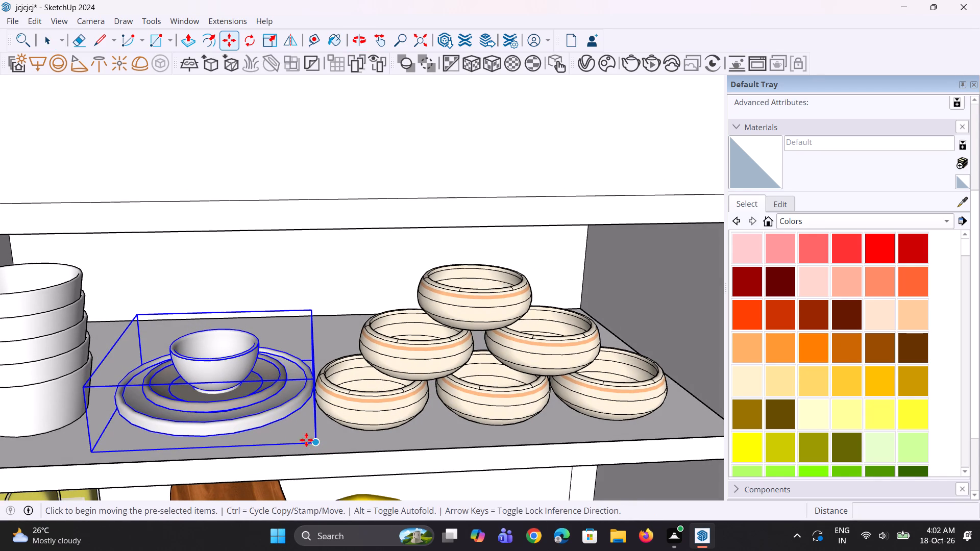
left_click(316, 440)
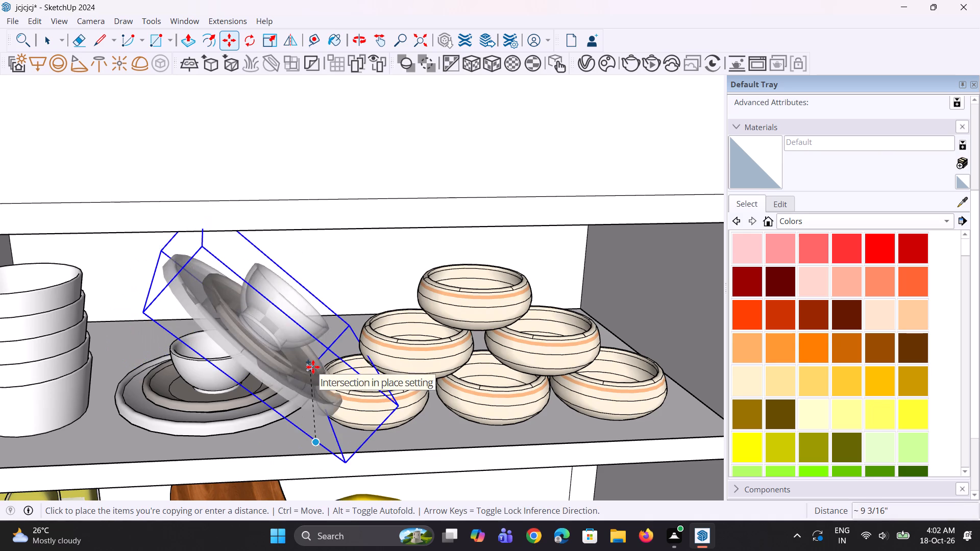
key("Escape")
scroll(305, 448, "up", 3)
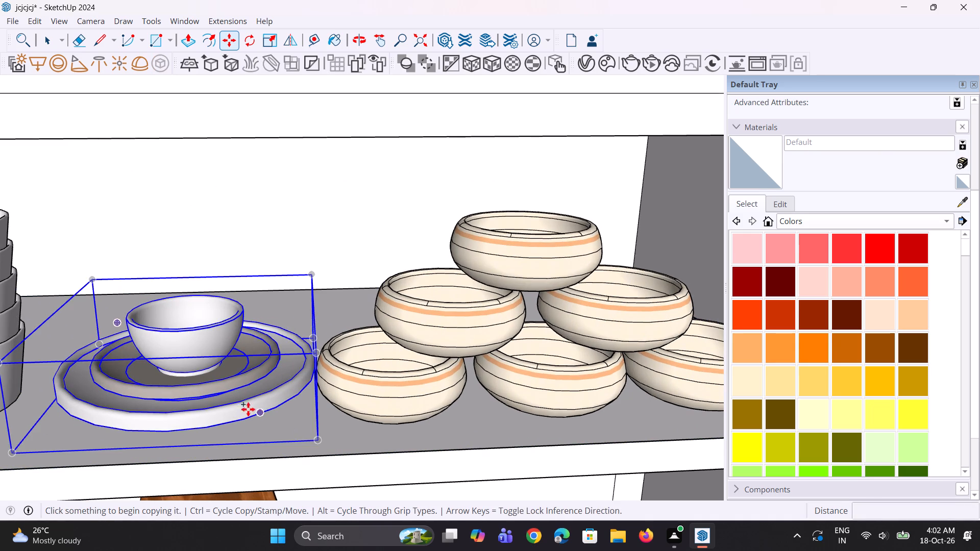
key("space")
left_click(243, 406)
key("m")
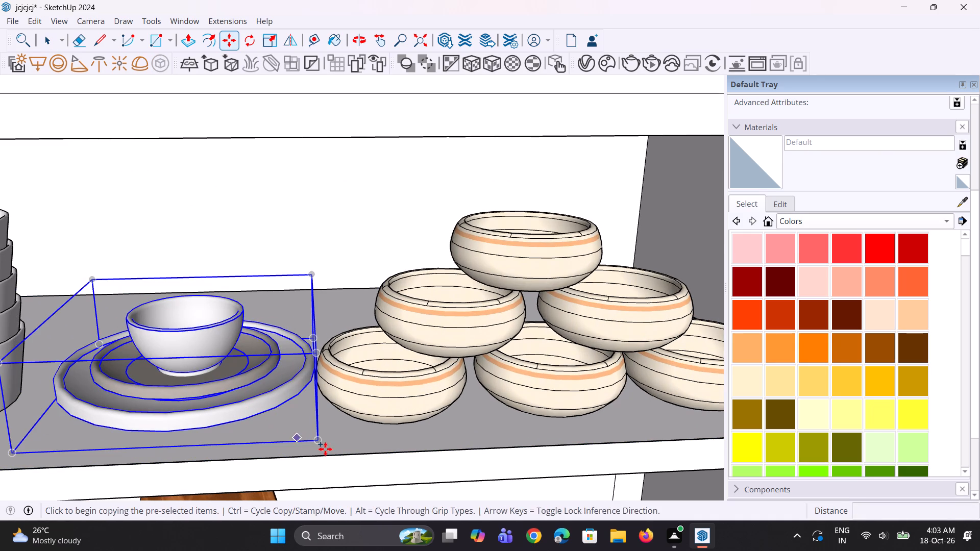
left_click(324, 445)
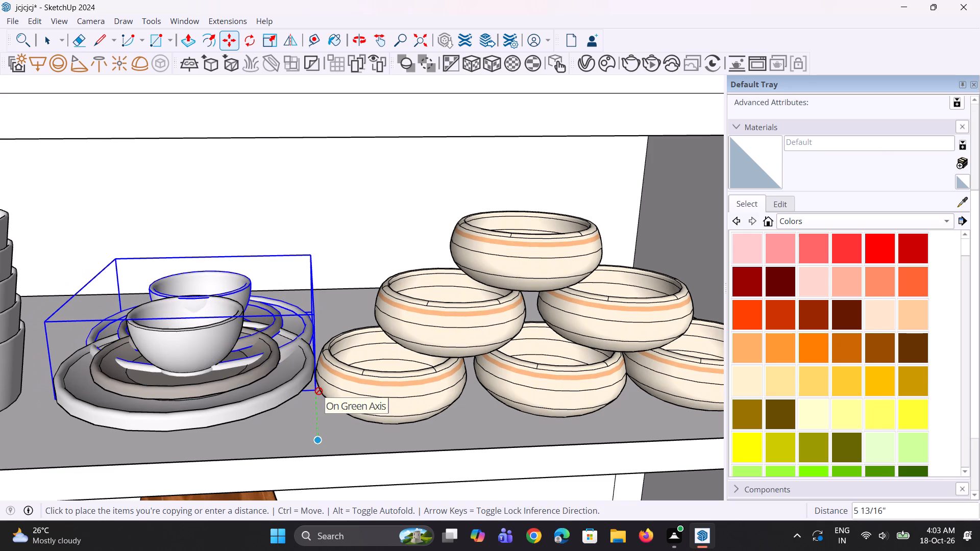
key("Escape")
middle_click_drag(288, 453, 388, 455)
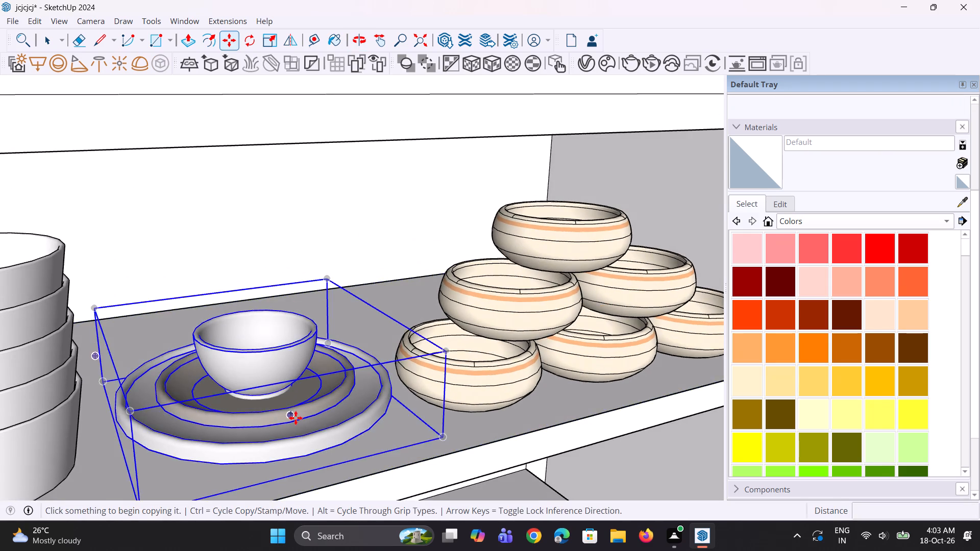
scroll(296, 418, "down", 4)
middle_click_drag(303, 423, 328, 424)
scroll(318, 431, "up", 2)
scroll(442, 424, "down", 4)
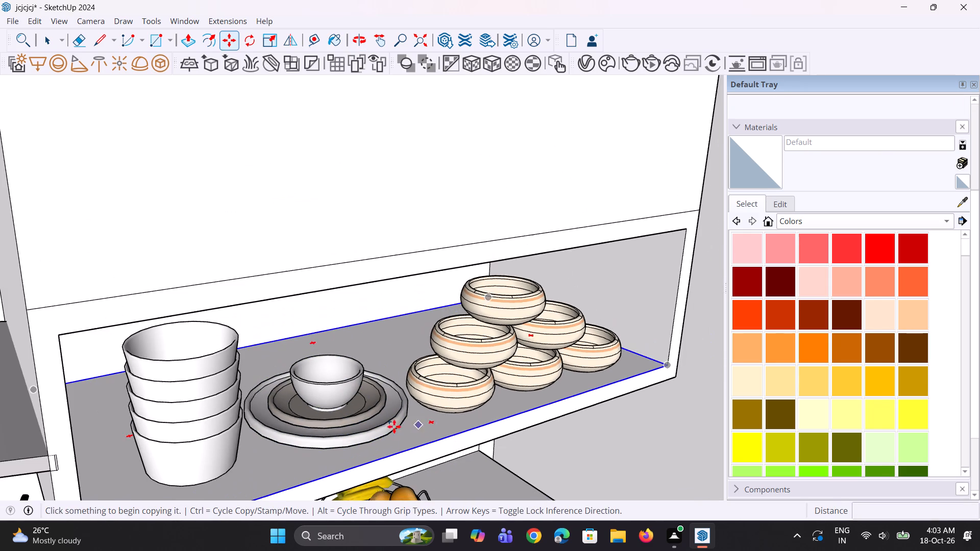
Copy the stacked plates and bowl straight up so it rests on the original, multiplied to two copies (*2).
key("space")
key("space")
left_click(357, 421)
scroll(366, 434, "up", 1)
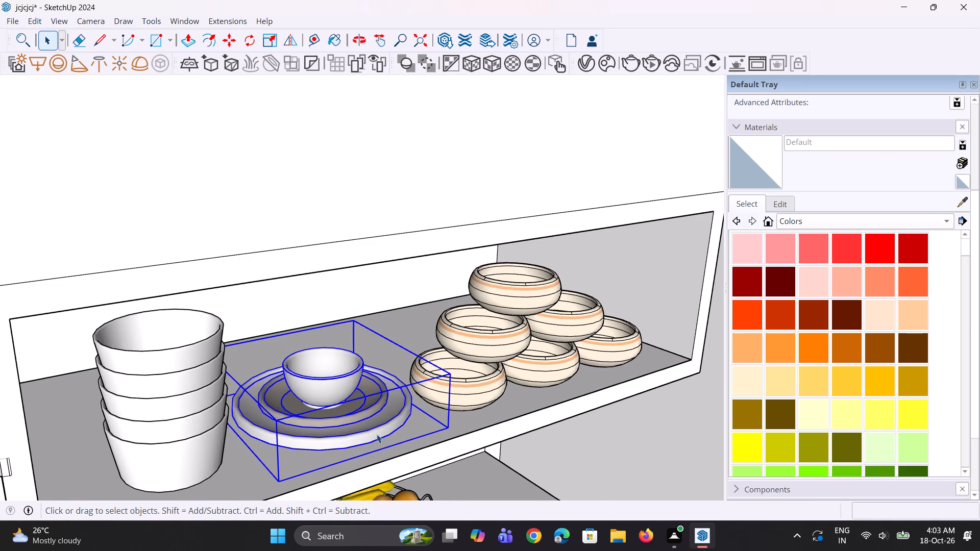
key("m")
scroll(416, 422, "up", 3, "ctrl")
left_click(463, 431)
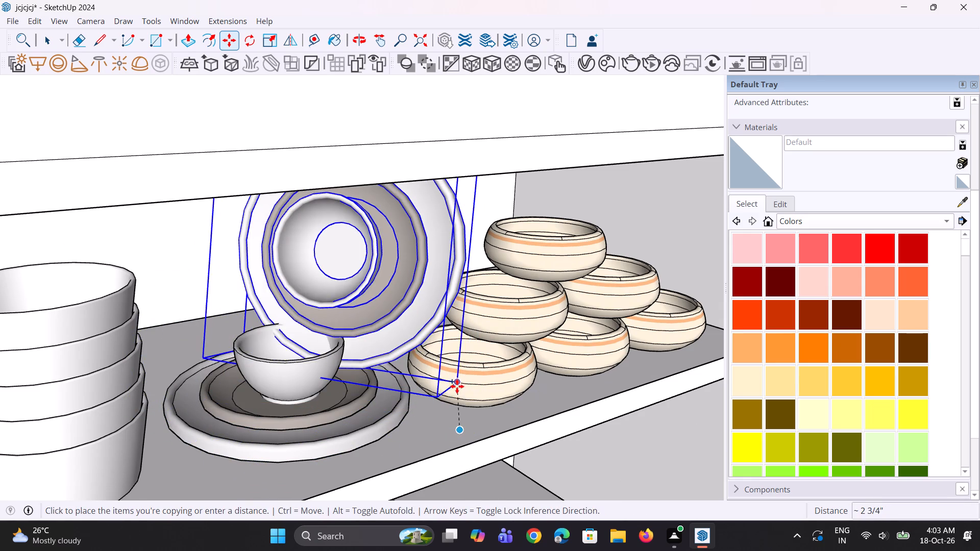
left_click(456, 388)
middle_click_drag(444, 416, 374, 398)
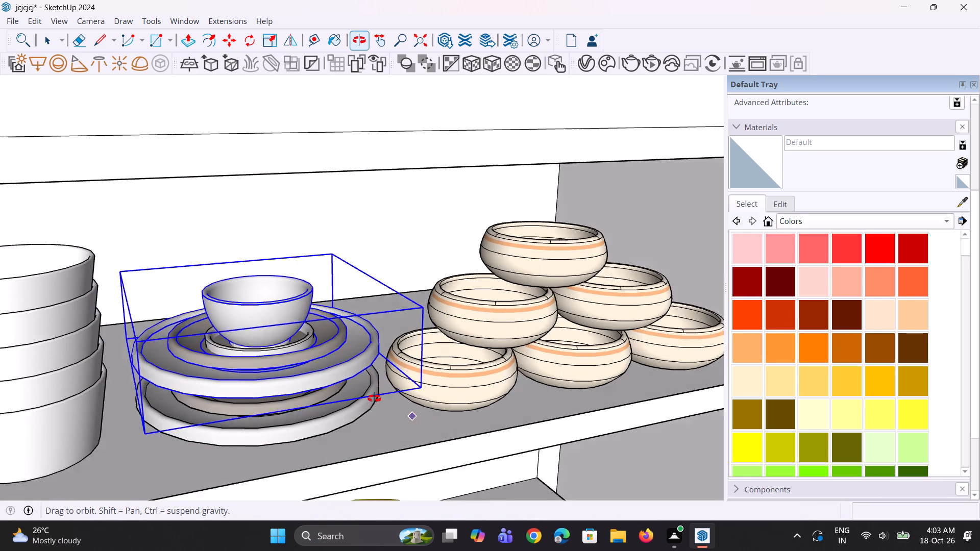
middle_click_drag(374, 398, 366, 394)
type("*2")
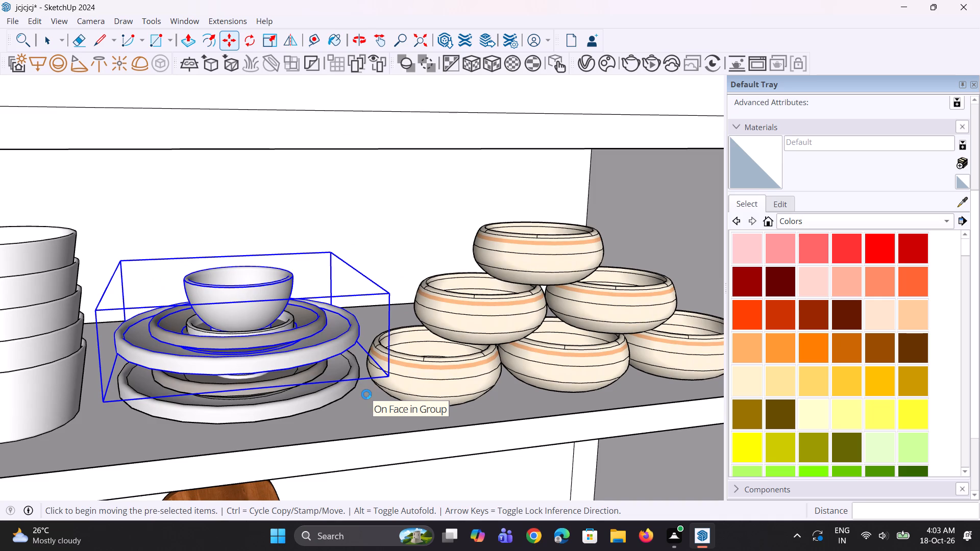
key("Return")
Move the stack of white bowls on the open shelf slightly toward the stacked plates.
middle_click_drag(379, 419, 331, 420)
scroll(383, 346, "down", 5)
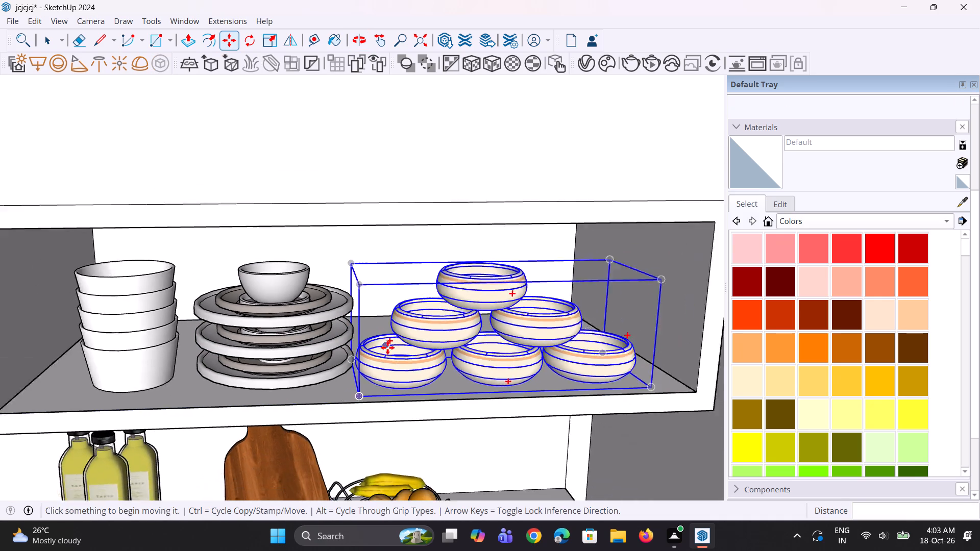
scroll(389, 352, "down", 4)
middle_click_drag(331, 369, 336, 373)
key("space")
key("space")
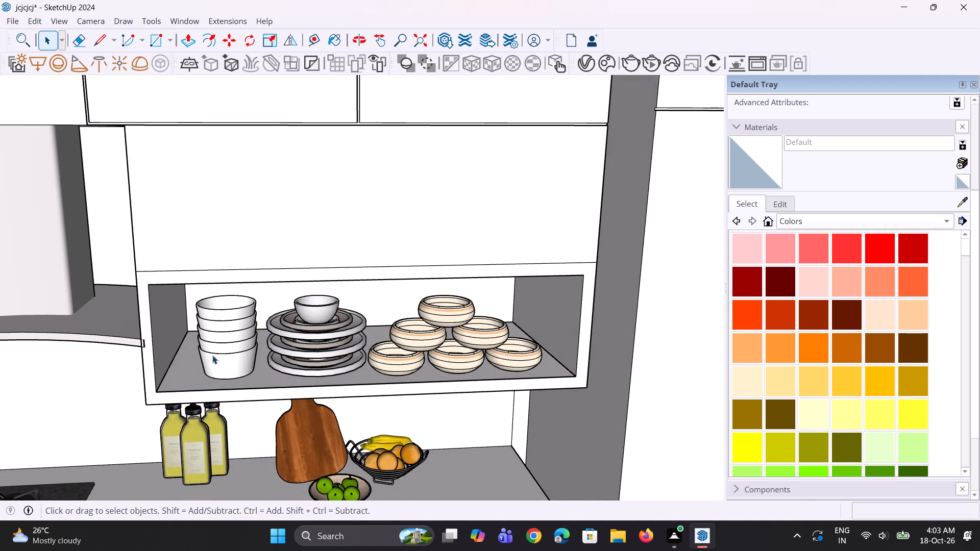
left_click(220, 358)
scroll(224, 362, "up", 4)
key("s")
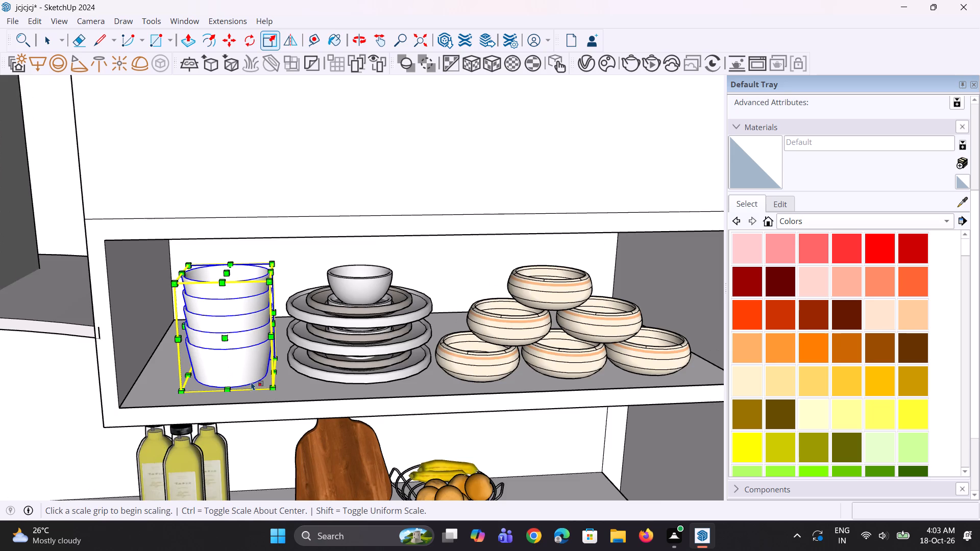
scroll(254, 384, "up", 2)
key("m")
scroll(265, 384, "up", 2)
left_click(281, 388)
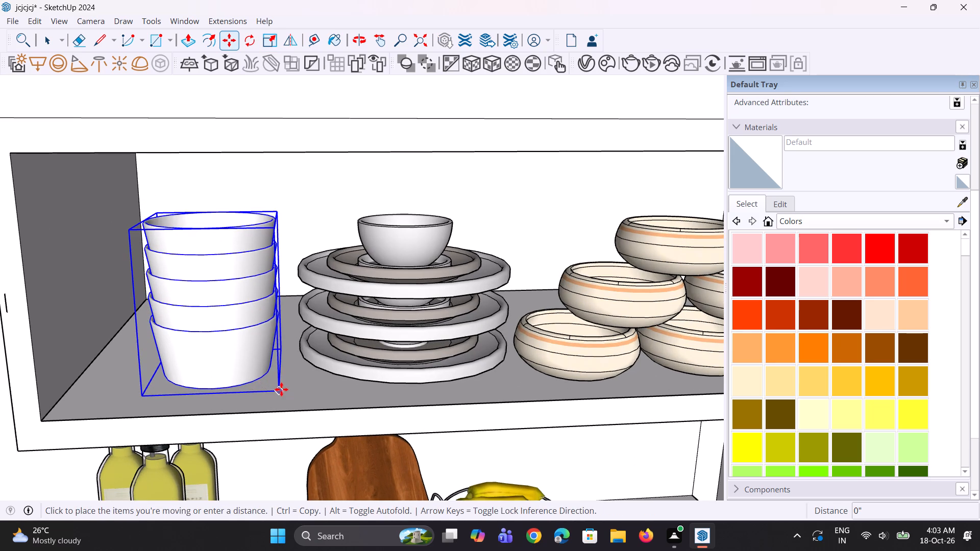
left_click(291, 391)
scroll(286, 400, "down", 5)
middle_click_drag(310, 405, 250, 398)
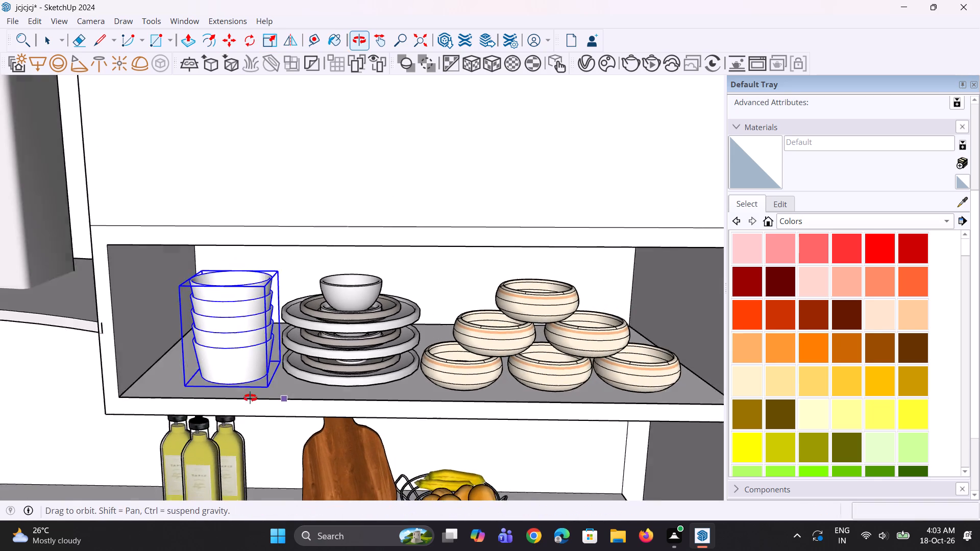
middle_click_drag(250, 398, 250, 398)
Shift the stack of white bowls about 5/8" away from the stacked plates.
key("space")
key("space")
scroll(231, 368, "down", 10)
scroll(232, 375, "up", 5)
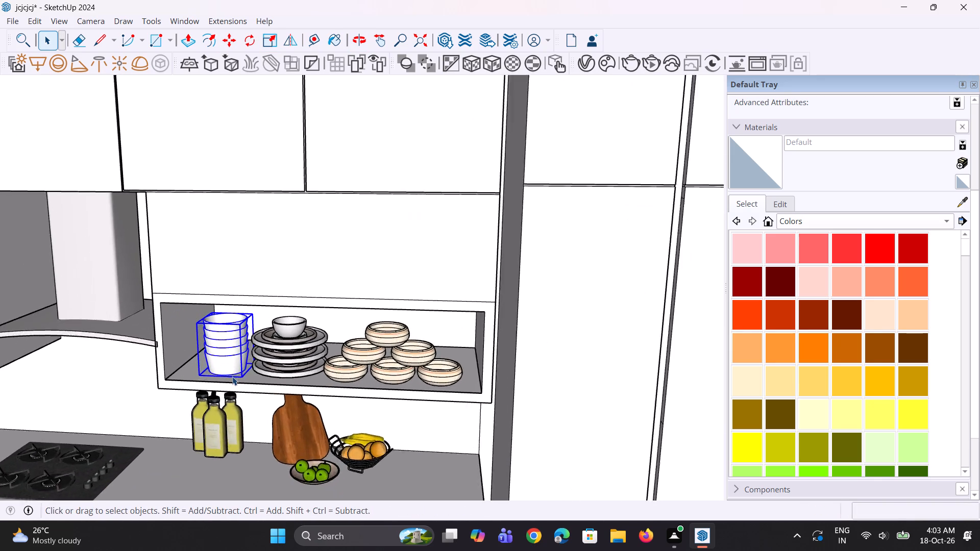
scroll(232, 377, "up", 4)
key("m")
scroll(263, 388, "up", 1)
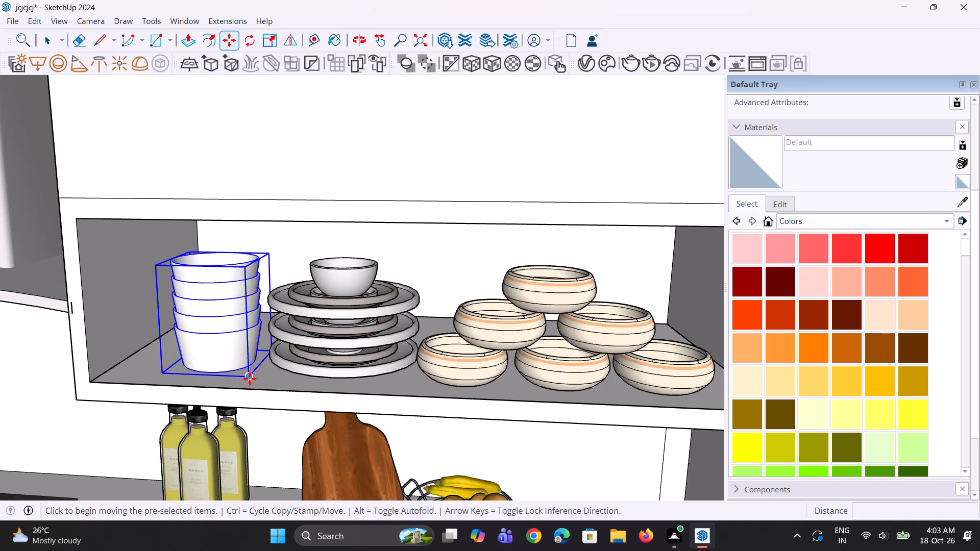
left_click(250, 379)
left_click(239, 378)
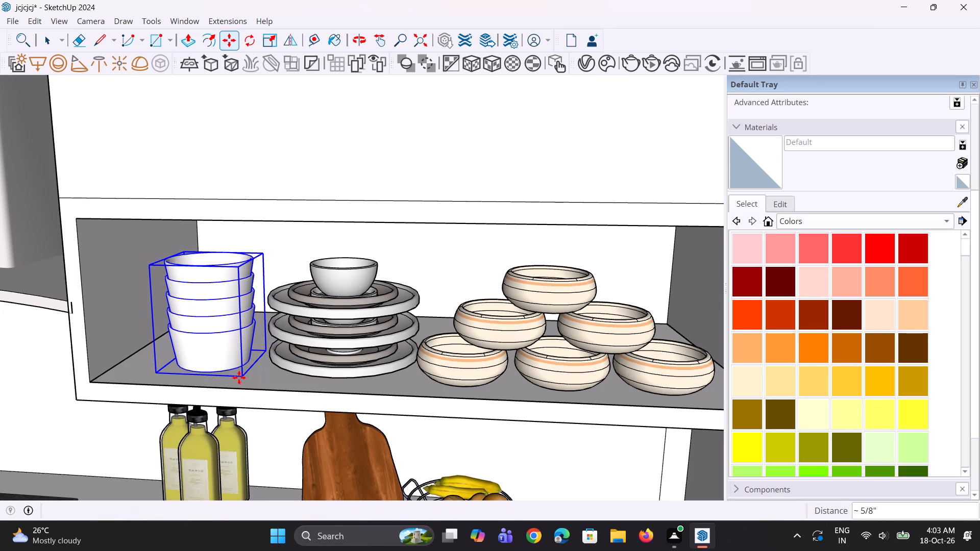
Examine the spare imported kitchenware lying behind the kitchen for further items to place.
middle_click_drag(255, 380, 364, 387)
scroll(296, 373, "down", 11)
middle_click_drag(483, 405, 430, 398)
scroll(426, 374, "down", 7)
key("space")
key("space")
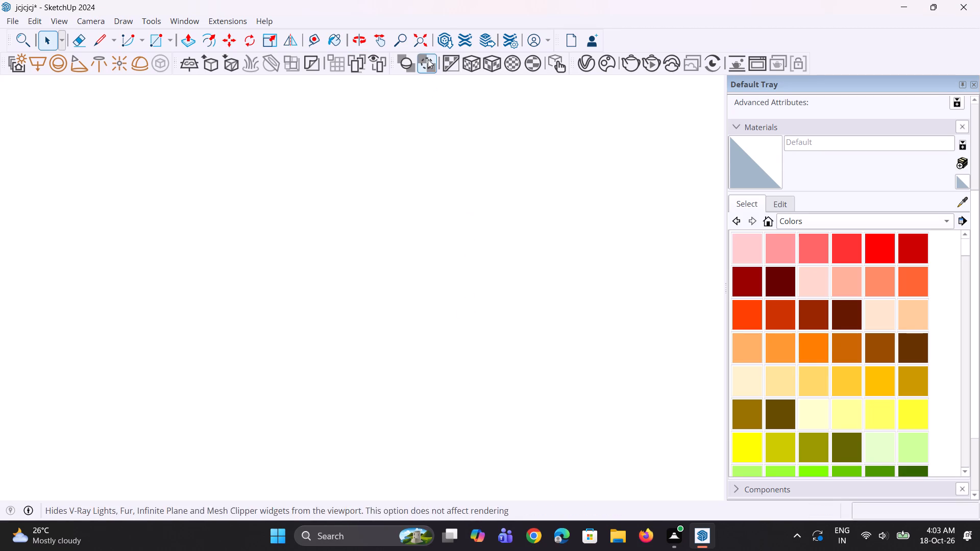
left_click(424, 45)
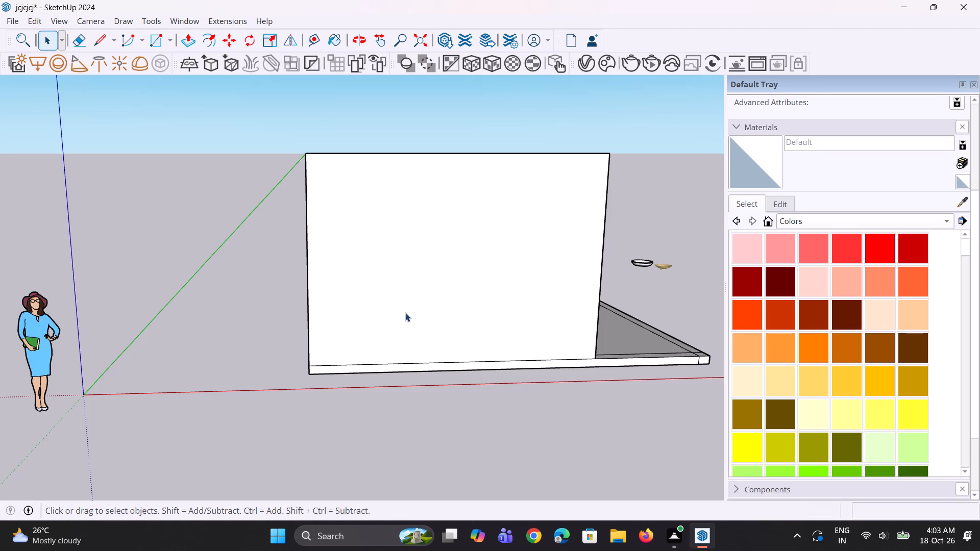
middle_click_drag(405, 306, 373, 383)
scroll(337, 257, "down", 5)
middle_click_drag(555, 263, 537, 329)
scroll(593, 243, "up", 1)
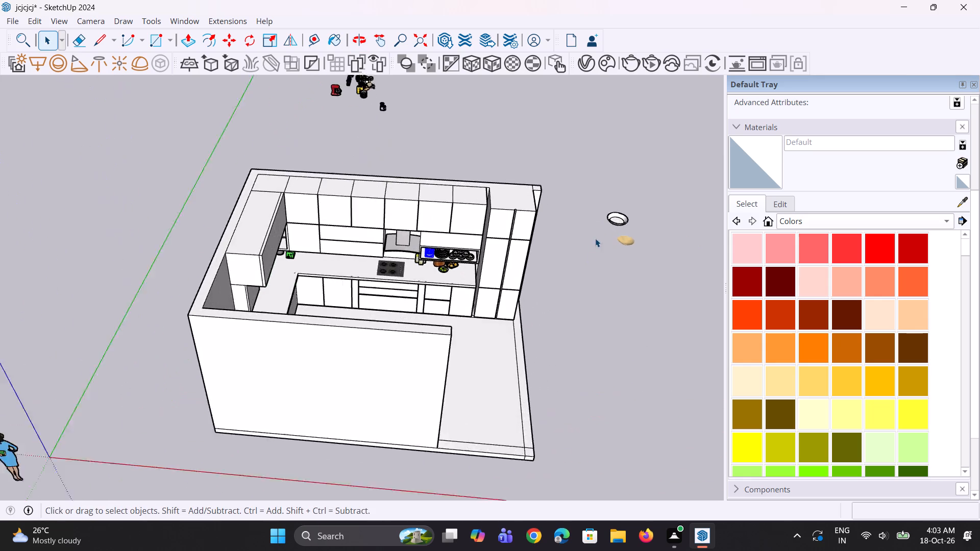
scroll(595, 238, "up", 3)
scroll(484, 307, "down", 4)
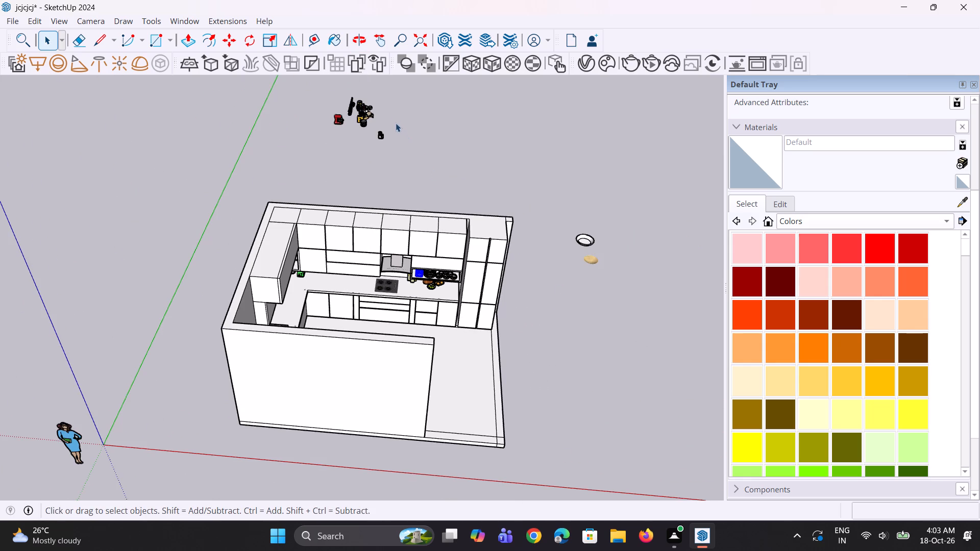
scroll(381, 98, "up", 2)
scroll(338, 107, "up", 10)
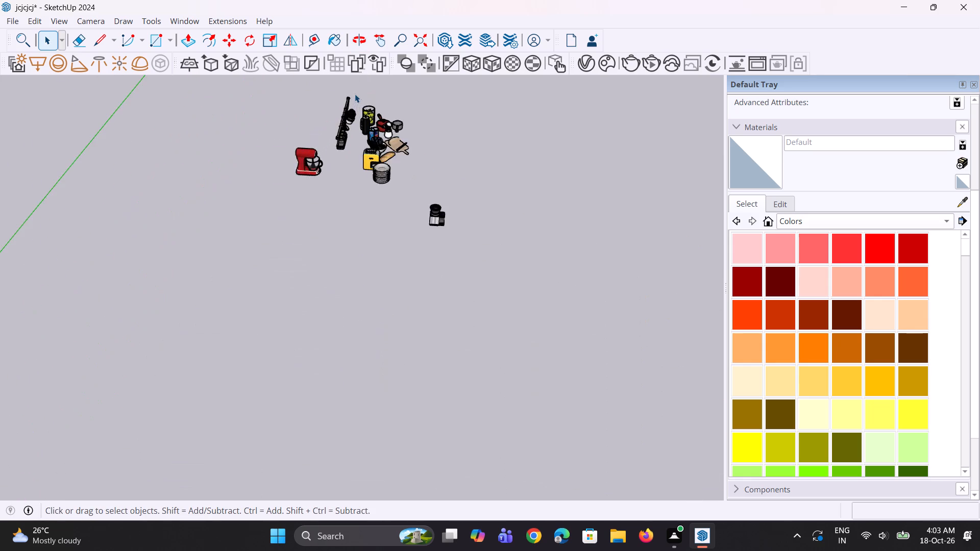
scroll(355, 94, "up", 5)
middle_click_drag(438, 212, 336, 206)
scroll(335, 207, "down", 5)
scroll(423, 140, "up", 3)
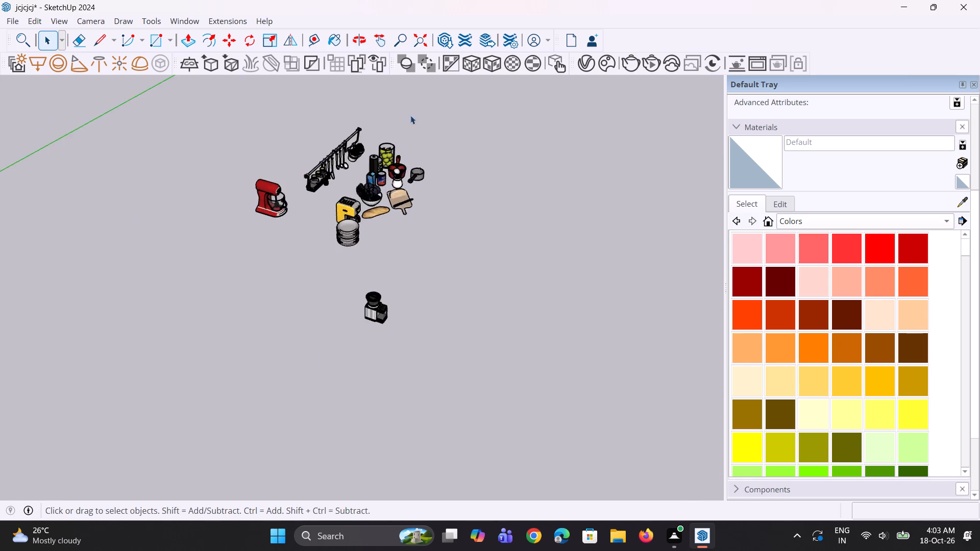
scroll(410, 115, "up", 10)
middle_click_drag(387, 172, 338, 189)
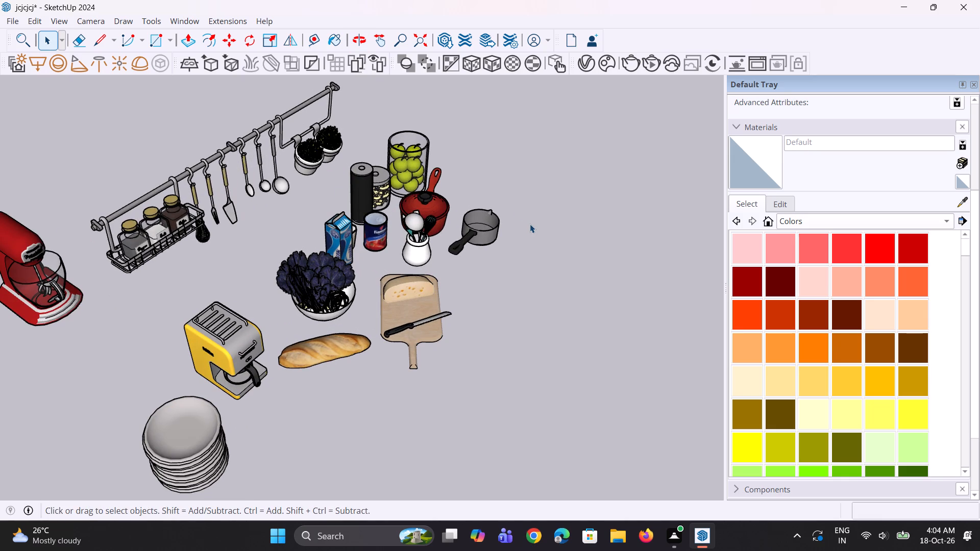
left_click(474, 233)
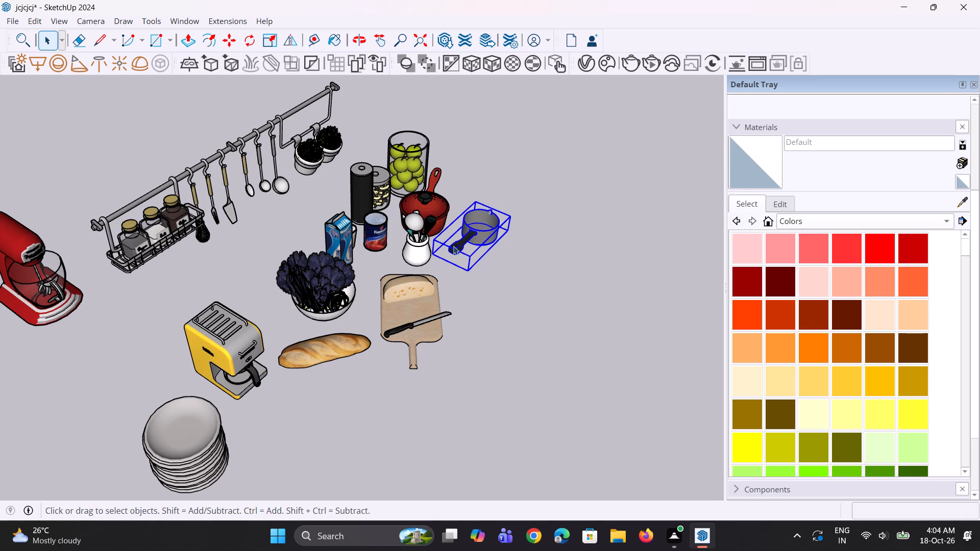
key("space")
Explode the group of the hanging wire basket with its three spice jars.
left_click(184, 216)
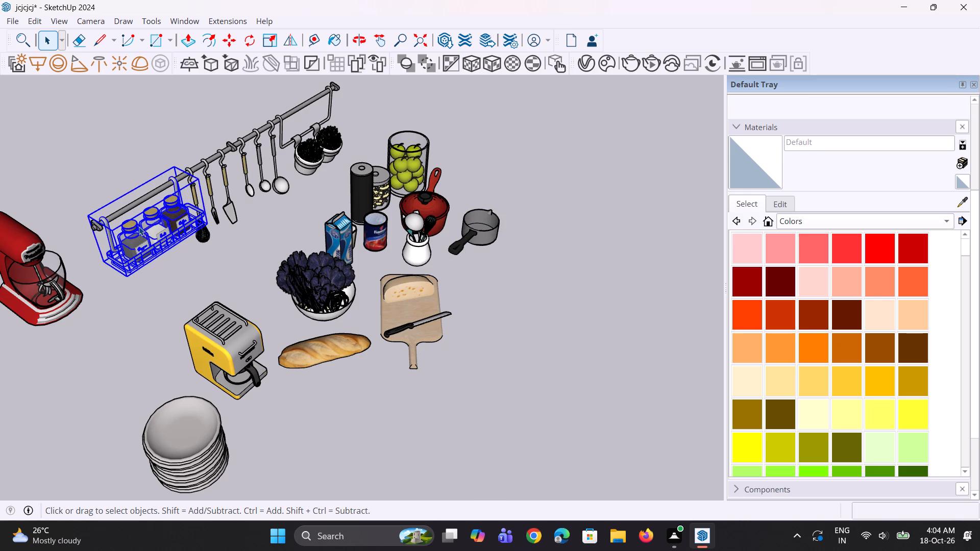
right_click(179, 239)
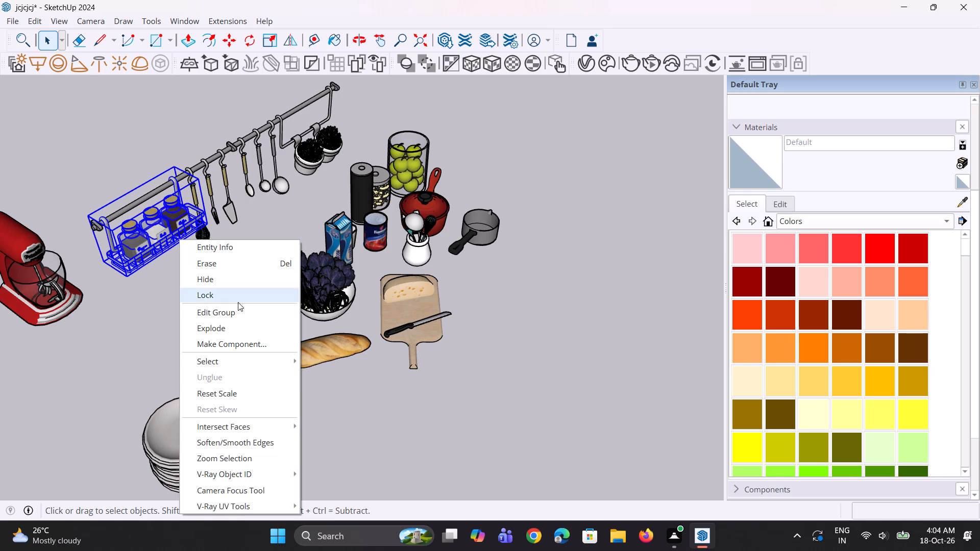
left_click(244, 324)
left_click(509, 319)
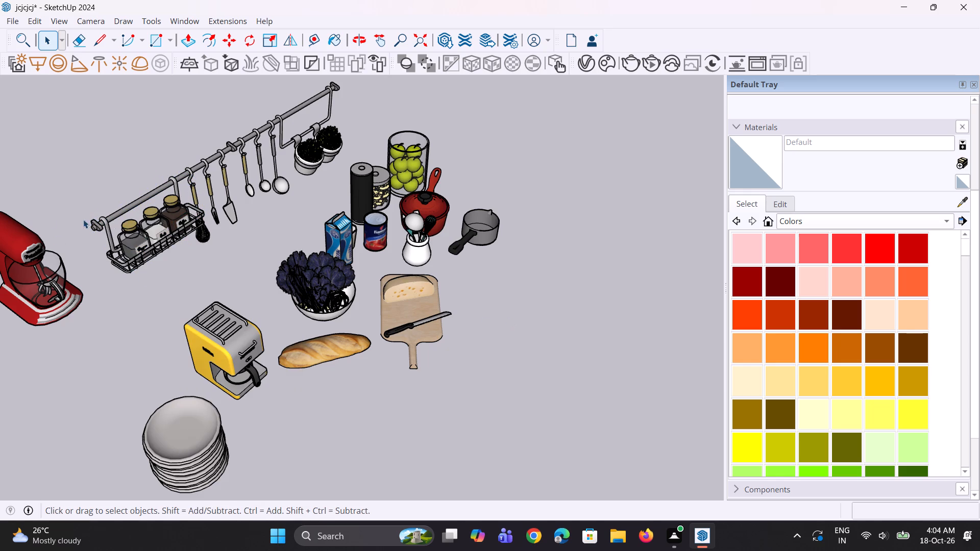
Group the grey spice jar with its lid in the hanging wire basket.
scroll(116, 220, "up", 1)
left_click(134, 253)
scroll(146, 234, "up", 2)
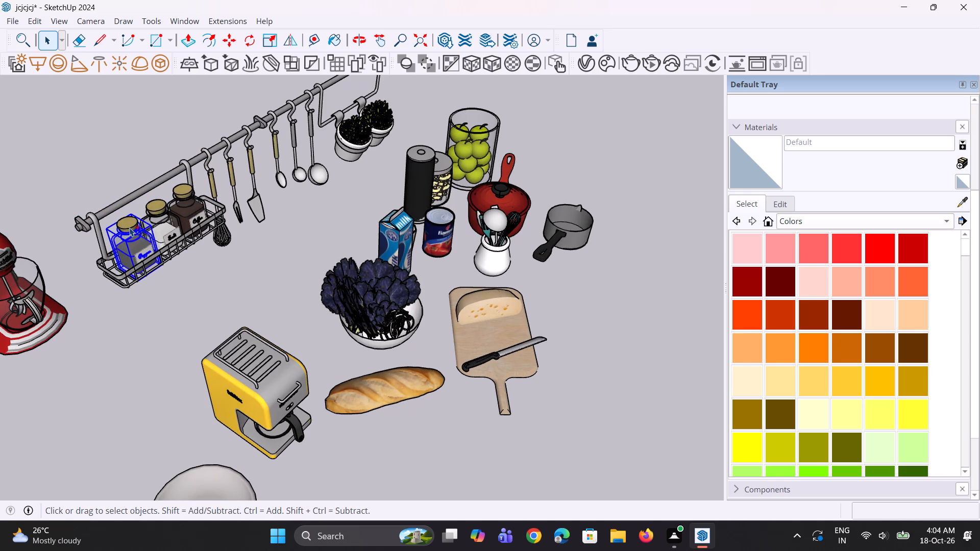
left_click(129, 228, "ctrl")
right_click(136, 248, "ctrl")
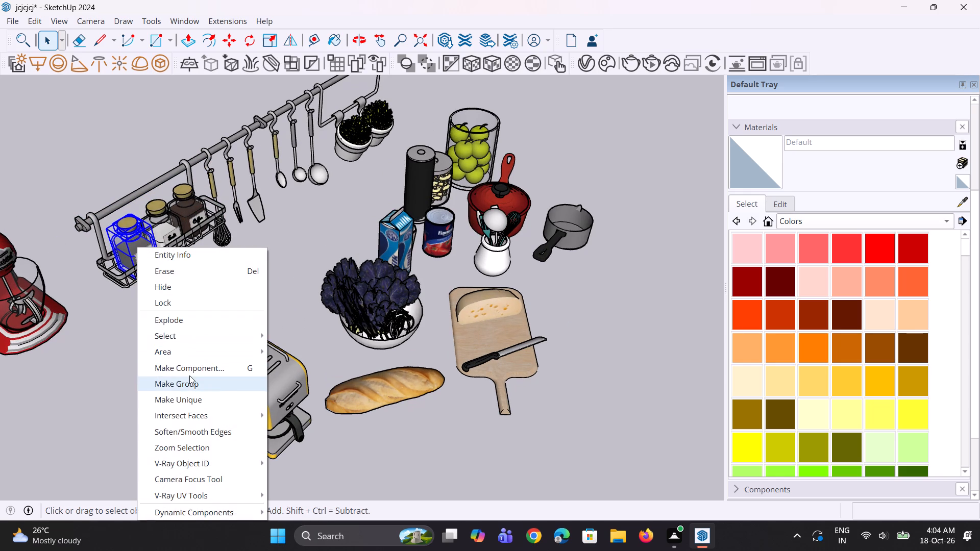
left_click(189, 375)
left_click(229, 328)
Group the white middle spice jar with its lid in the wire basket.
left_click(165, 231)
left_click(158, 210, "ctrl")
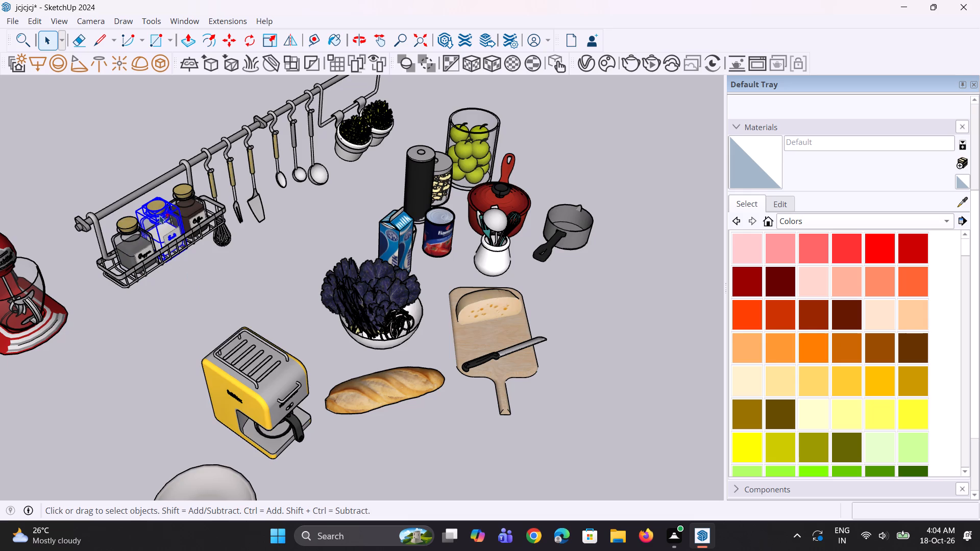
right_click(160, 217, "ctrl")
left_click(216, 350)
left_click(232, 270)
Group the brown spice jar with its lid at the basket end nearest the hanging utensils.
scroll(208, 218, "up", 1)
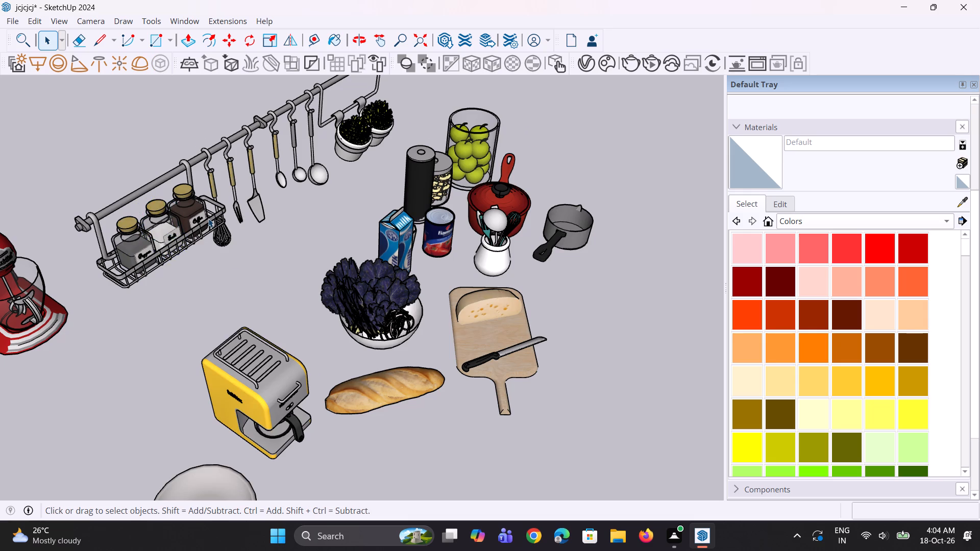
left_click(202, 207)
left_click(190, 194, "ctrl")
left_click(190, 190, "ctrl")
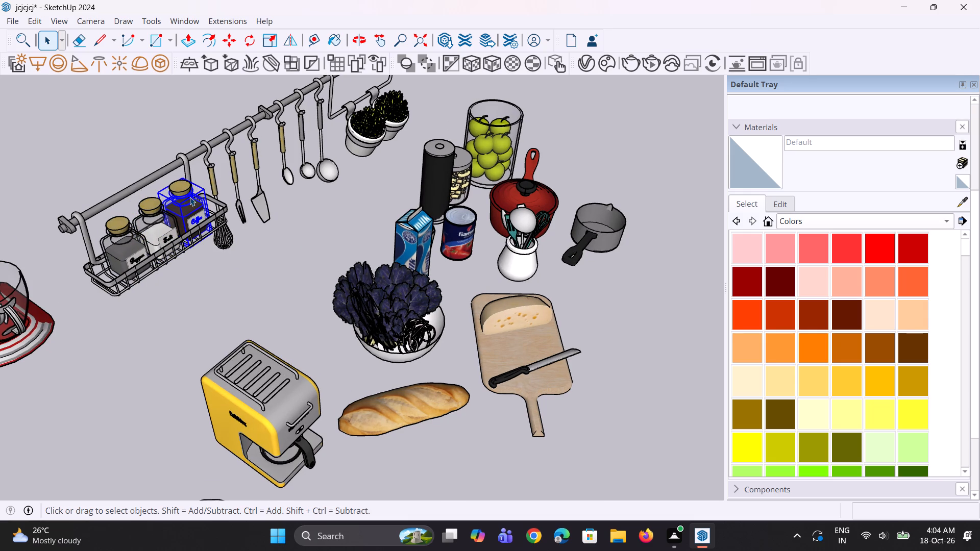
right_click(190, 197)
left_click(190, 315)
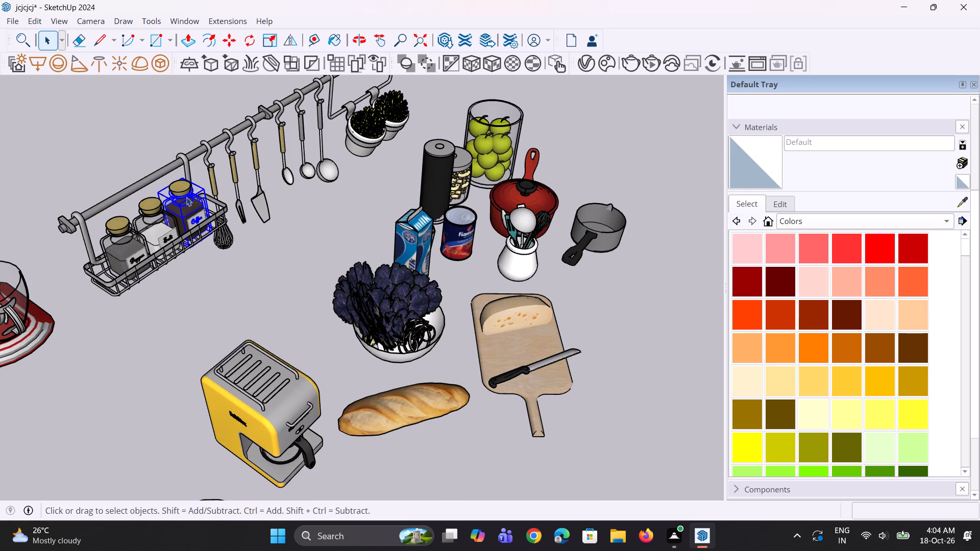
scroll(180, 190, "up", 1)
left_click(180, 188, "ctrl")
right_click(181, 194)
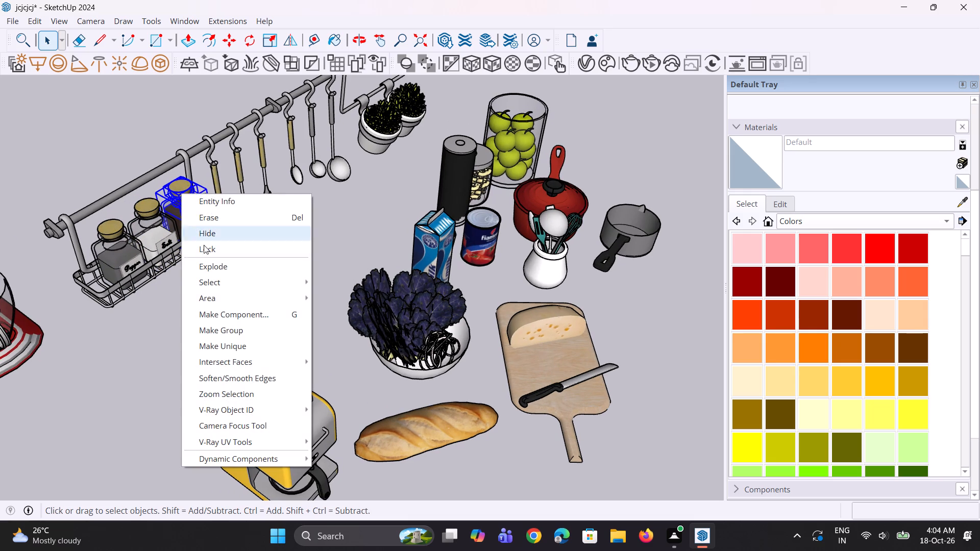
left_click(221, 329)
scroll(347, 261, "down", 3)
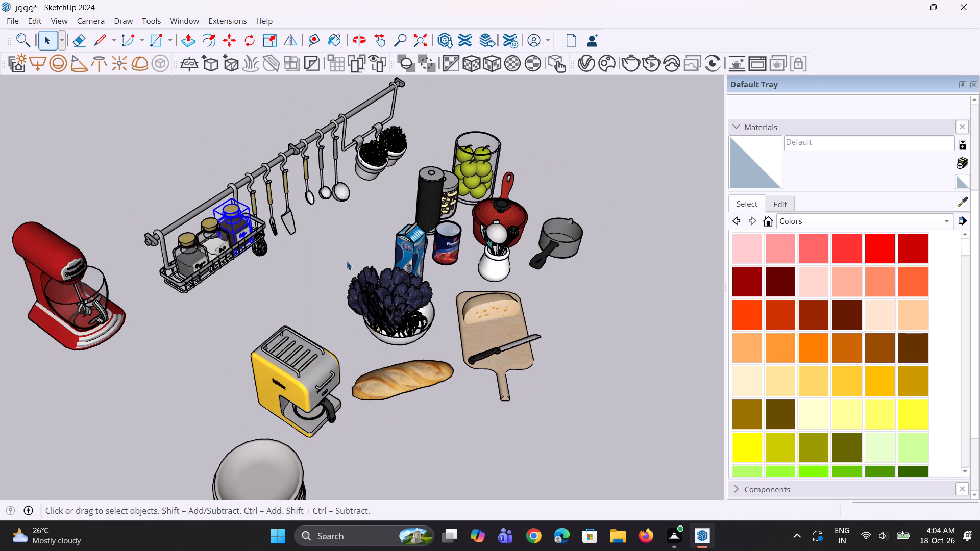
left_click(603, 364)
Move the grey pepper jar out of the hanging wire basket to empty ground about 6' 6" away, beyond the chopping board.
scroll(131, 234, "up", 2)
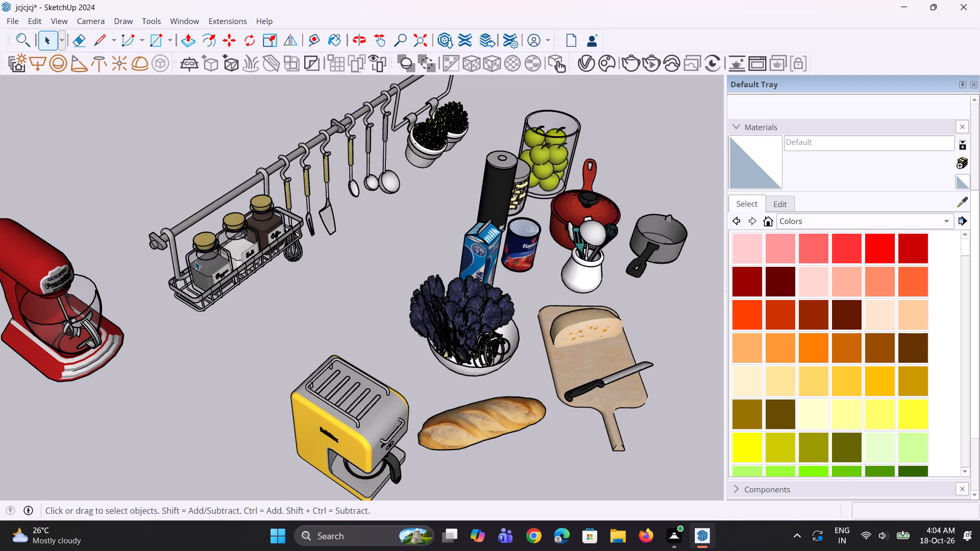
left_click(201, 261)
key("m")
left_click_drag(208, 274, 211, 280)
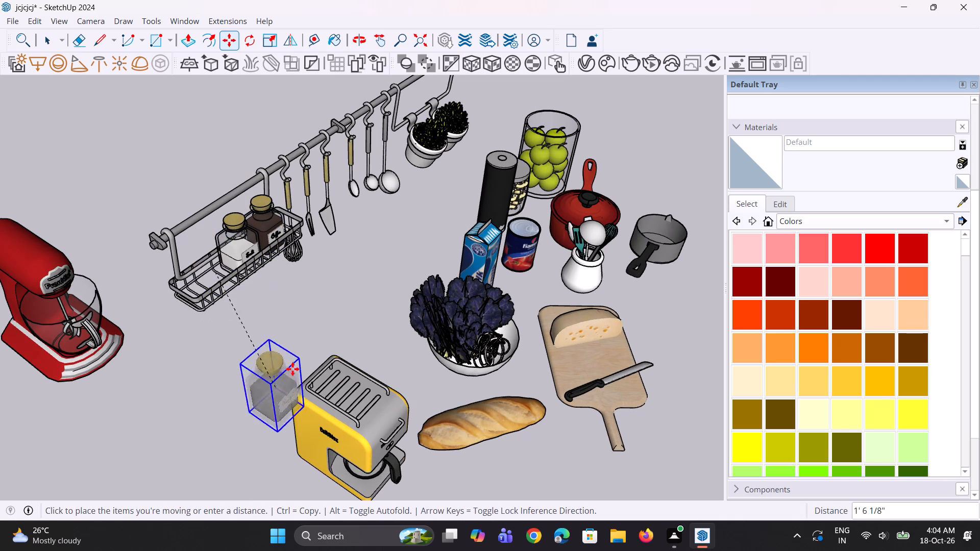
scroll(234, 322, "down", 10)
left_click(551, 390)
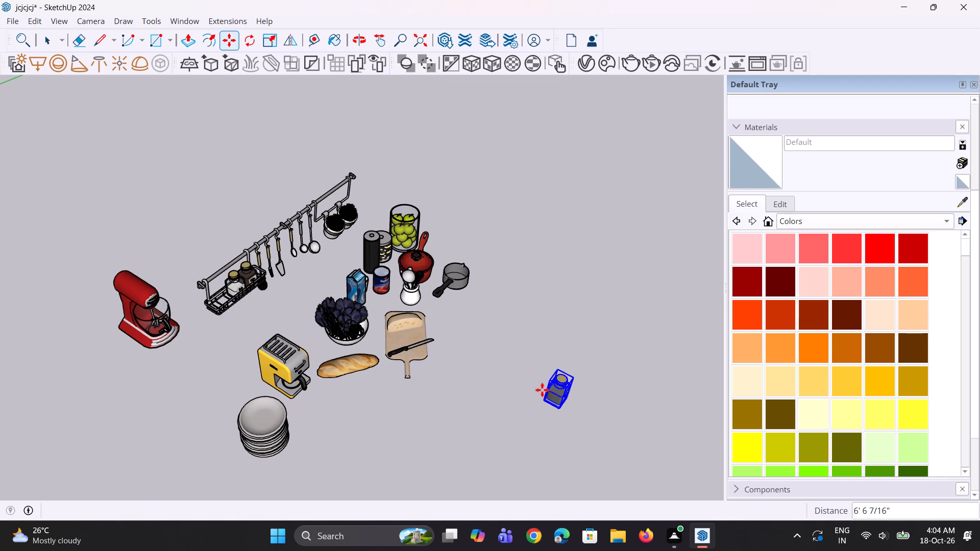
scroll(289, 254, "up", 1)
key("space")
key("space")
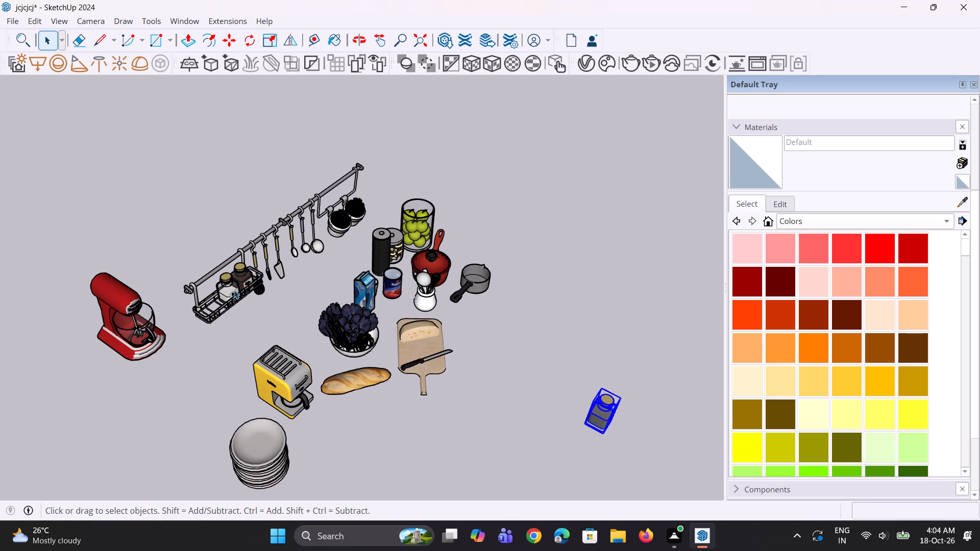
Move the white salt and brown coffee jars together out of the wire basket, about 6' 8", to stand beside the pepper jar.
left_click(234, 290)
left_click(239, 271, "ctrl")
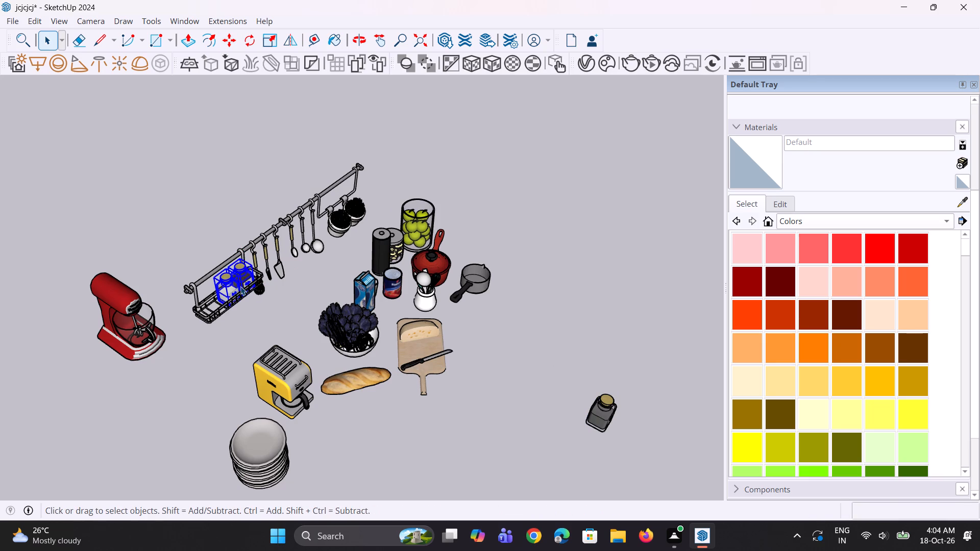
key("m")
left_click(240, 285)
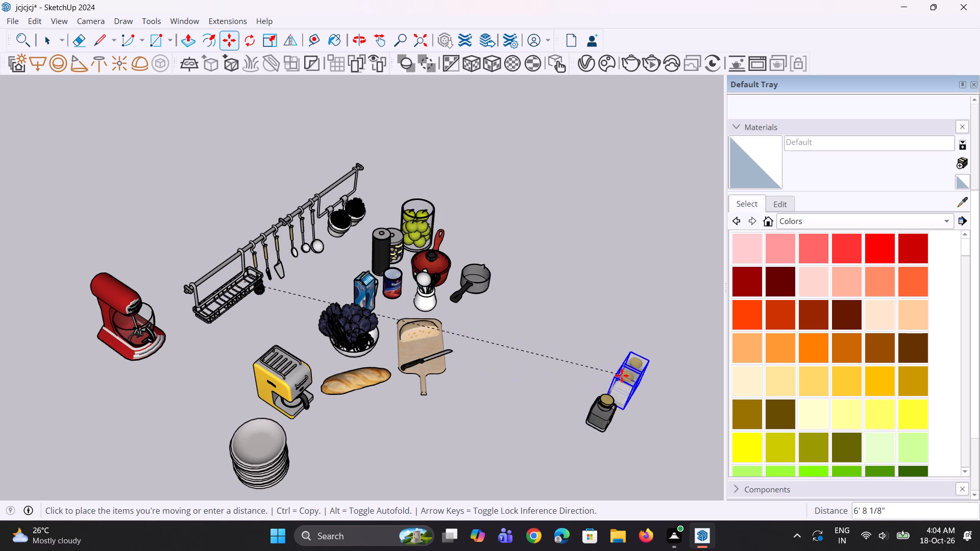
left_click(617, 374)
middle_click_drag(612, 395, 555, 300)
scroll(612, 395, "up", 1)
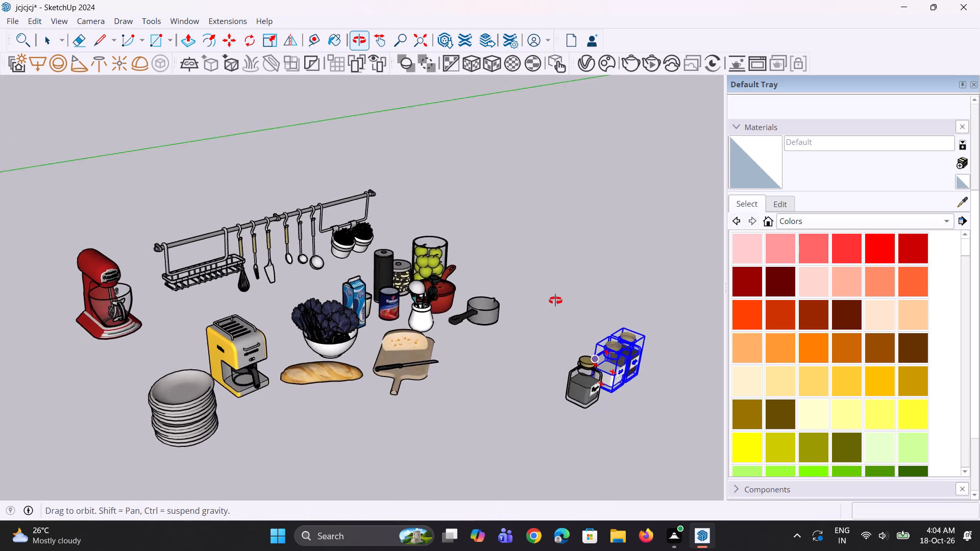
middle_click_drag(555, 300, 552, 298)
scroll(591, 401, "up", 2)
key("space")
key("space")
Shift the pepper jar slightly to line up with the salt and coffee jars in one row.
left_click(587, 409)
left_click(580, 390)
scroll(582, 394, "up", 2)
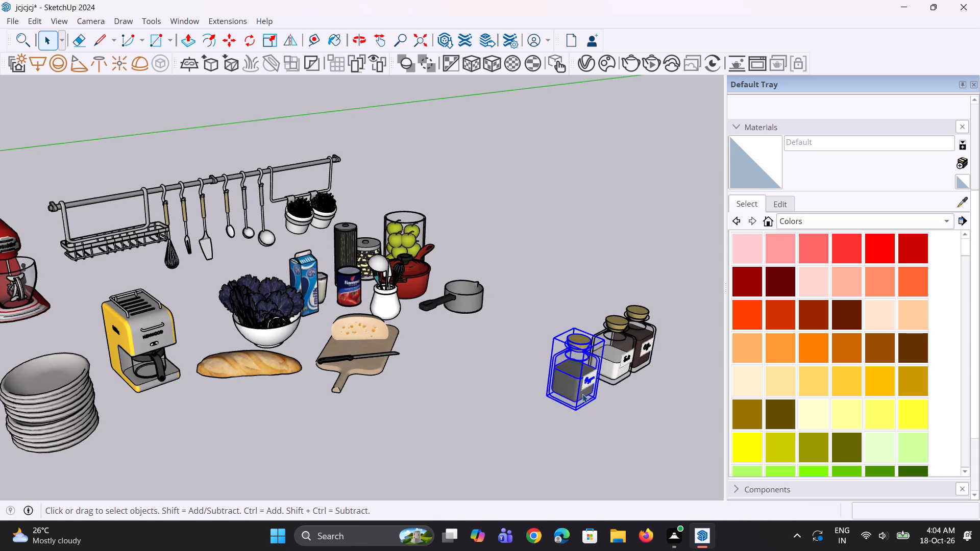
key("m")
scroll(590, 399, "up", 1)
left_click(599, 399)
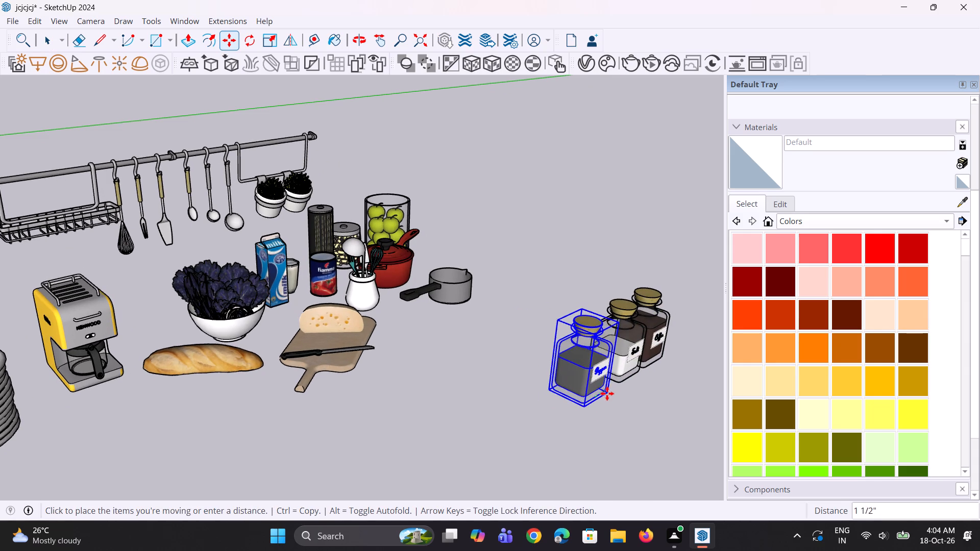
left_click(608, 390)
middle_click_drag(598, 391, 511, 377)
key("space")
left_click(469, 420)
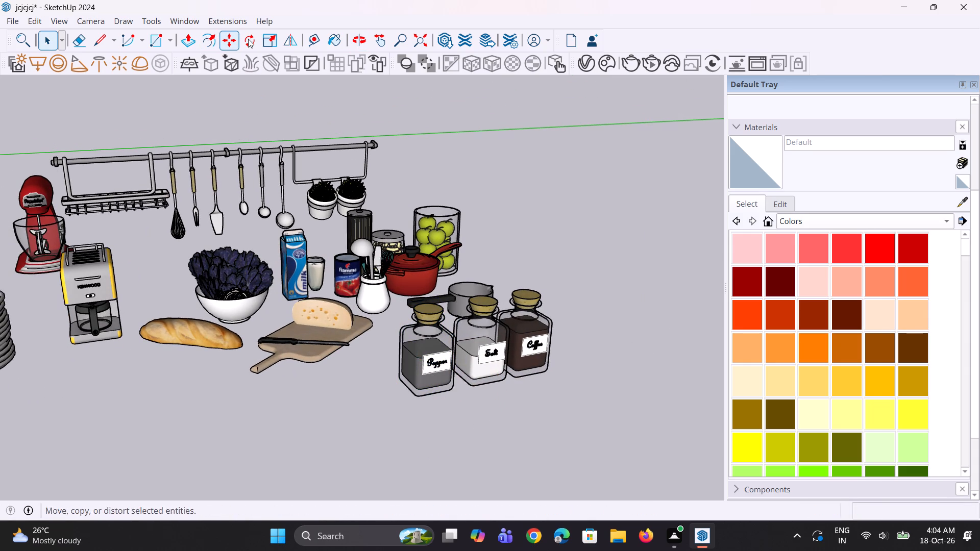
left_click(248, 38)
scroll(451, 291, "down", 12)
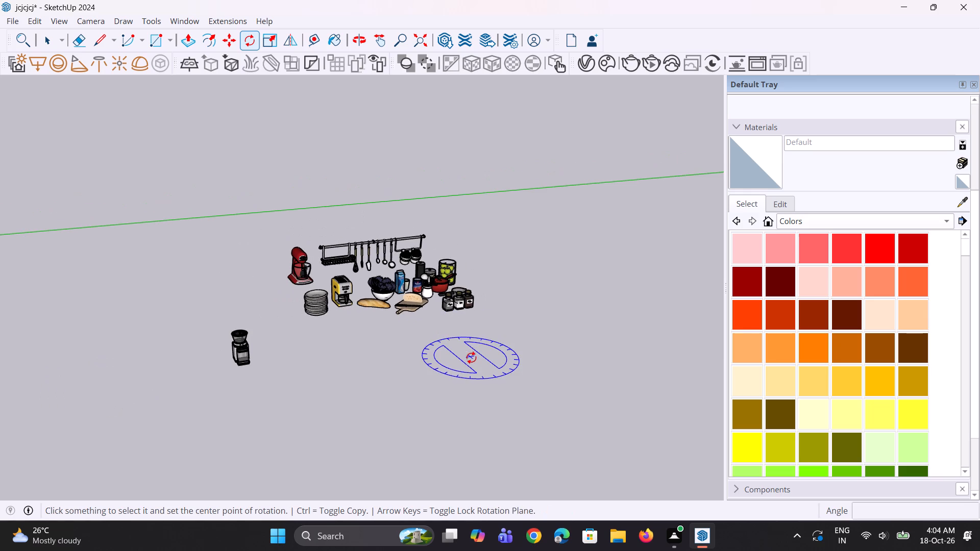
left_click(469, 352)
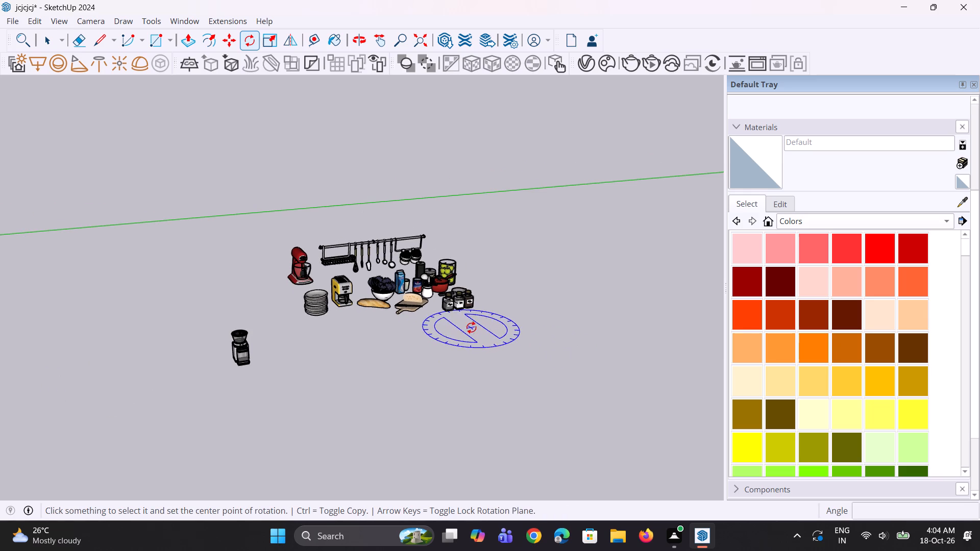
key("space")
Rotate the pepper, salt and coffee jars together by 90 degrees on the ground plane.
left_click(459, 304)
scroll(465, 304, "up", 4)
left_click(469, 303, "ctrl")
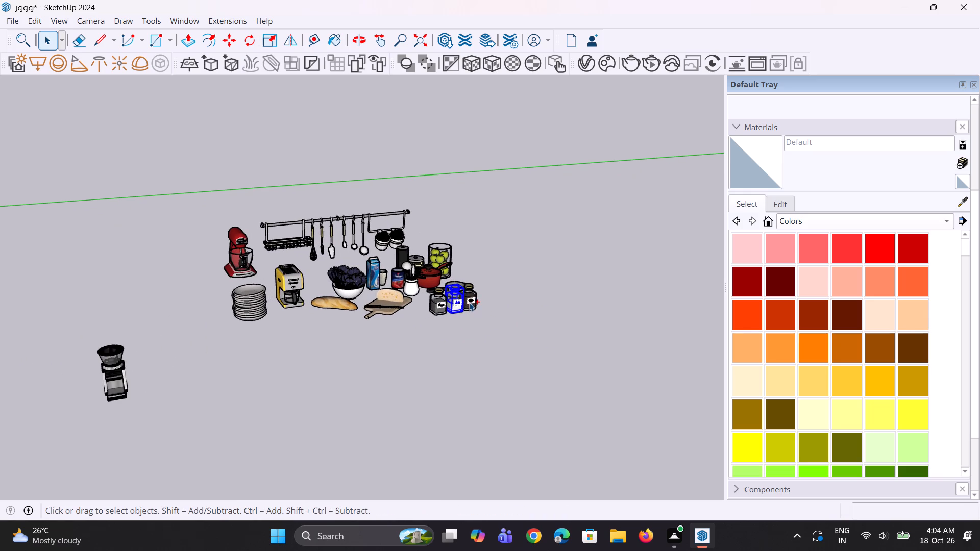
left_click(437, 296, "ctrl")
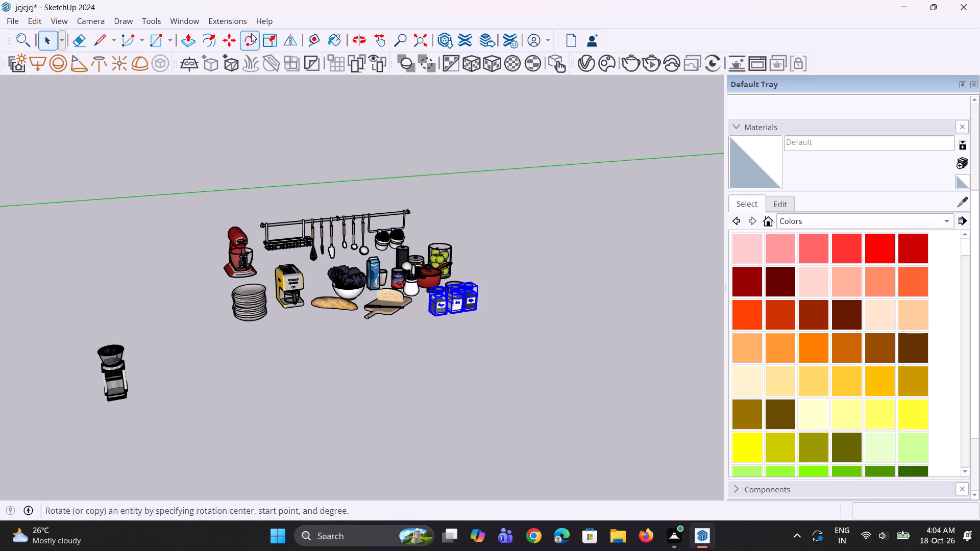
left_click(251, 35)
left_click(468, 361)
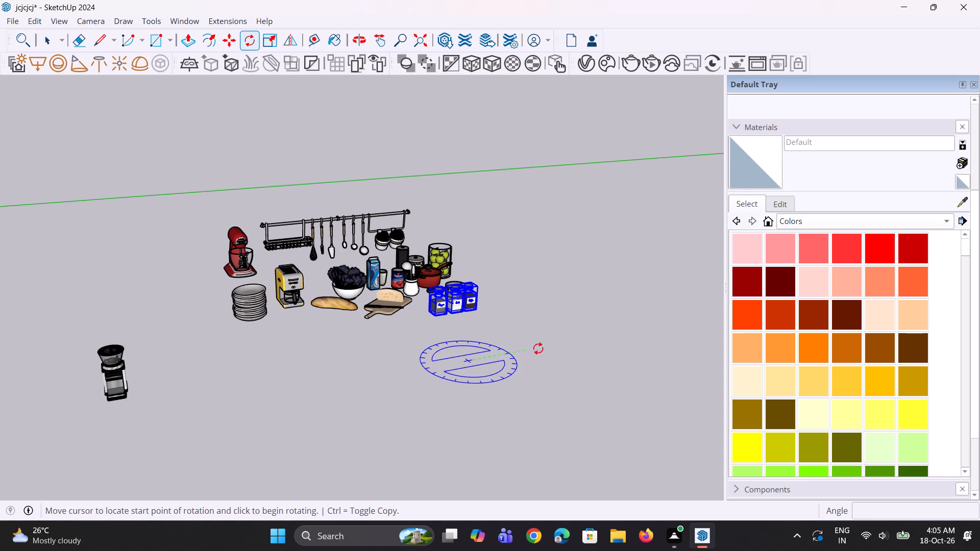
left_click(547, 343)
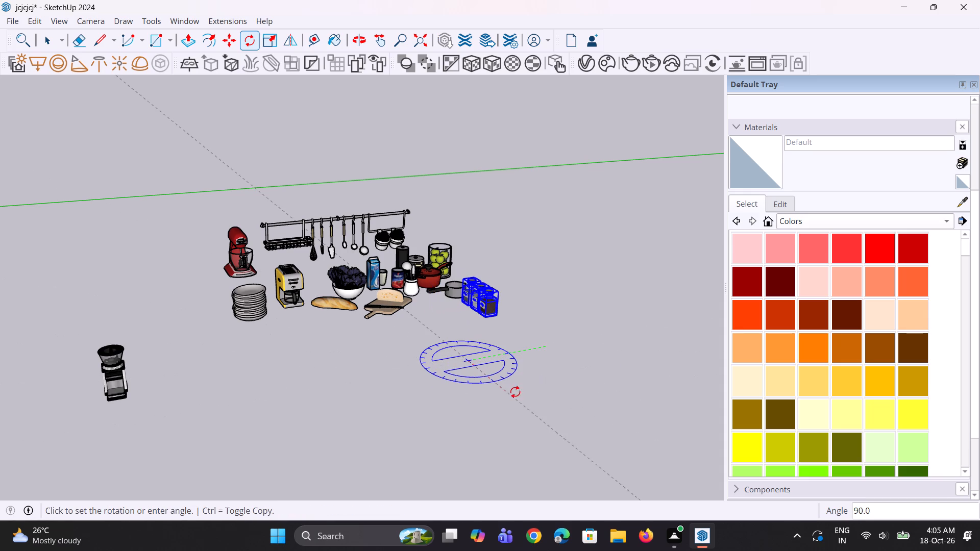
left_click(507, 392)
Move the three jars into the kitchen, onto the lower open shelf of the corner wall unit above the green toaster.
middle_click_drag(471, 394, 512, 396)
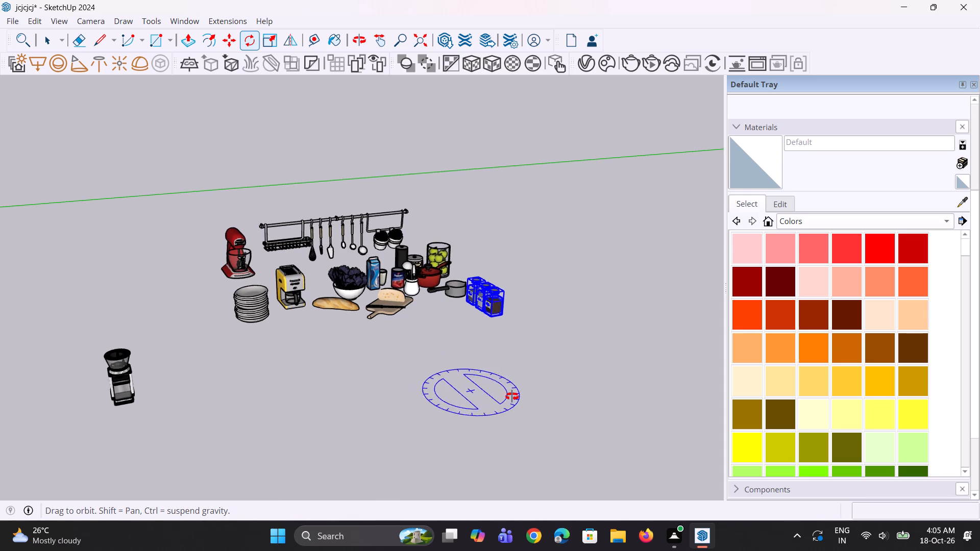
middle_click_drag(512, 396, 570, 394)
key("m")
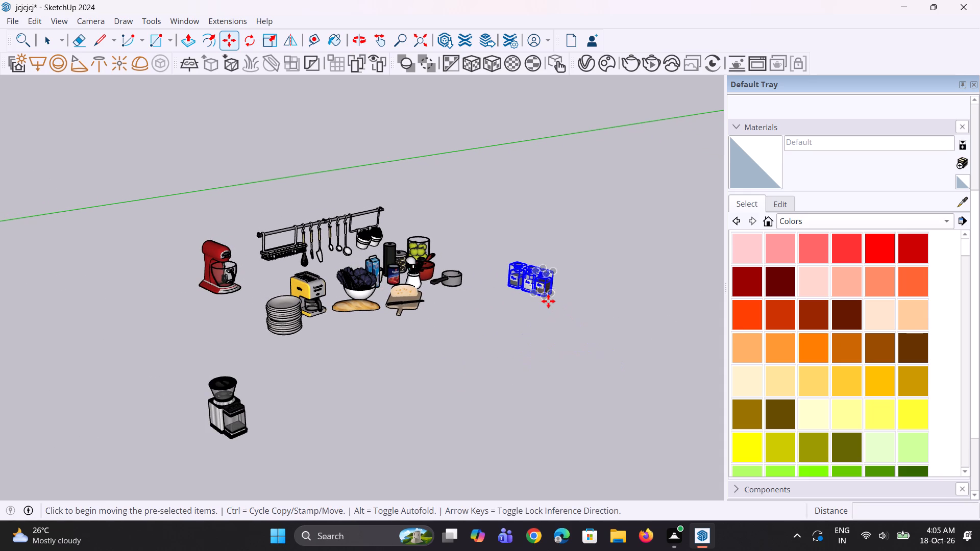
left_click(548, 301)
scroll(654, 356, "down", 15)
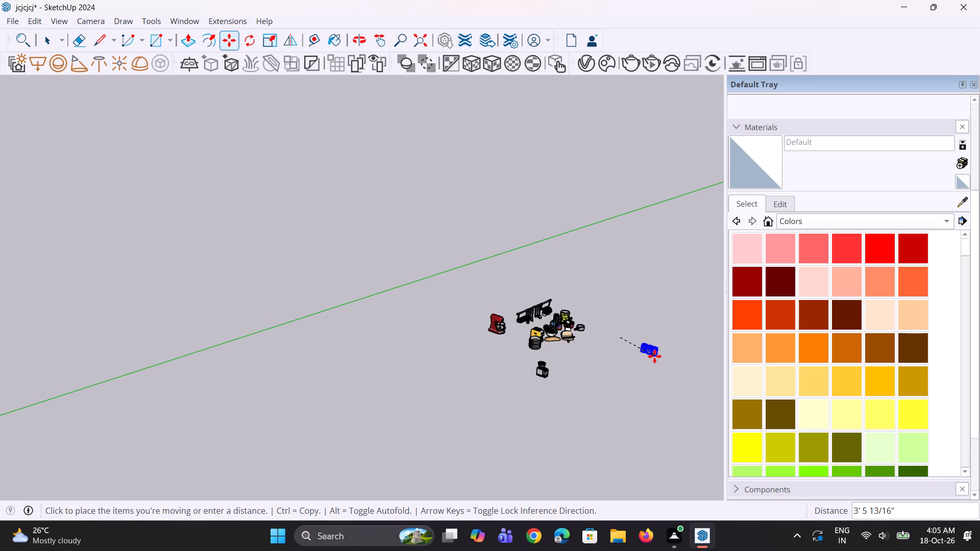
scroll(654, 356, "down", 9)
scroll(418, 409, "up", 9)
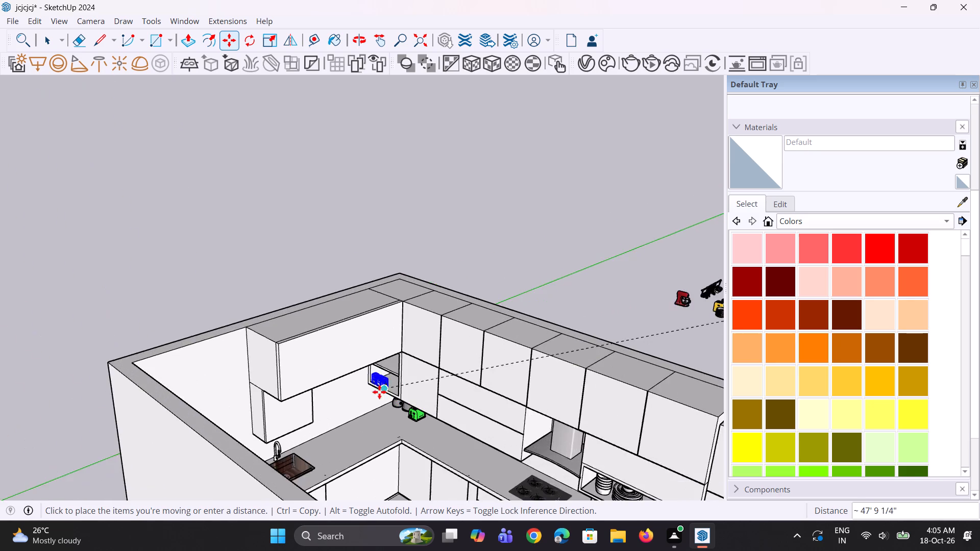
scroll(379, 392, "up", 9)
left_click(409, 388)
Scale the three jars on the shelf up uniformly by a factor of about 1.47.
scroll(388, 407, "up", 1)
middle_click_drag(393, 408, 460, 395)
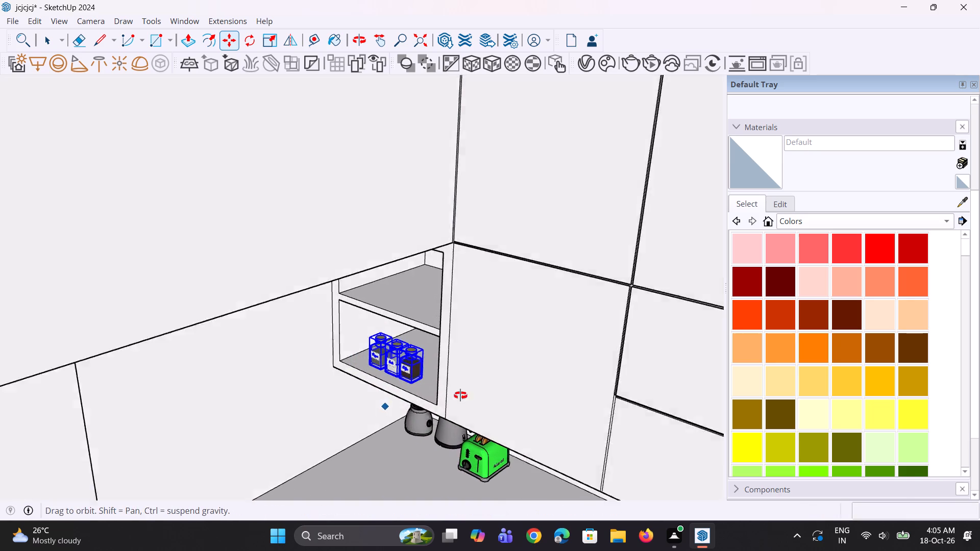
middle_click_drag(460, 395, 510, 367)
scroll(325, 345, "up", 9)
key("s")
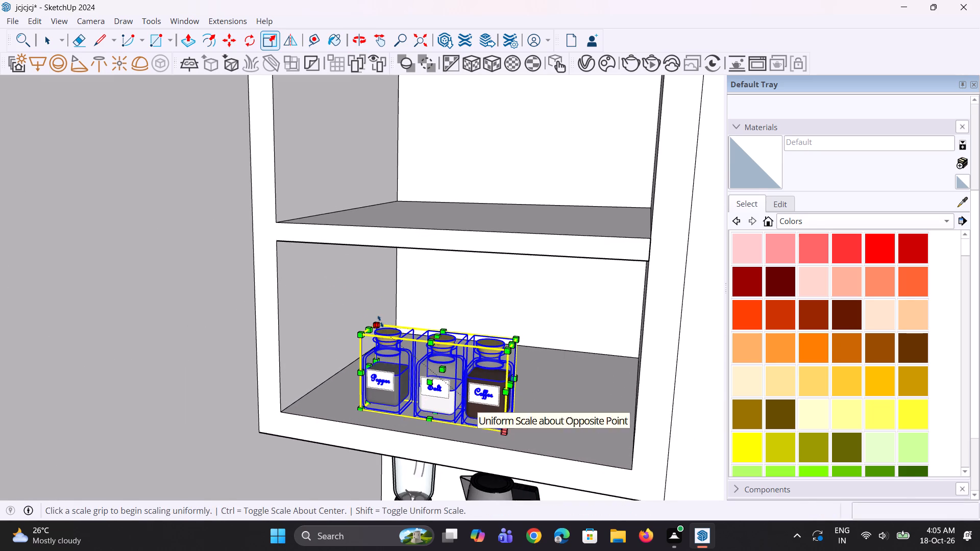
left_click(380, 321)
left_click(361, 236)
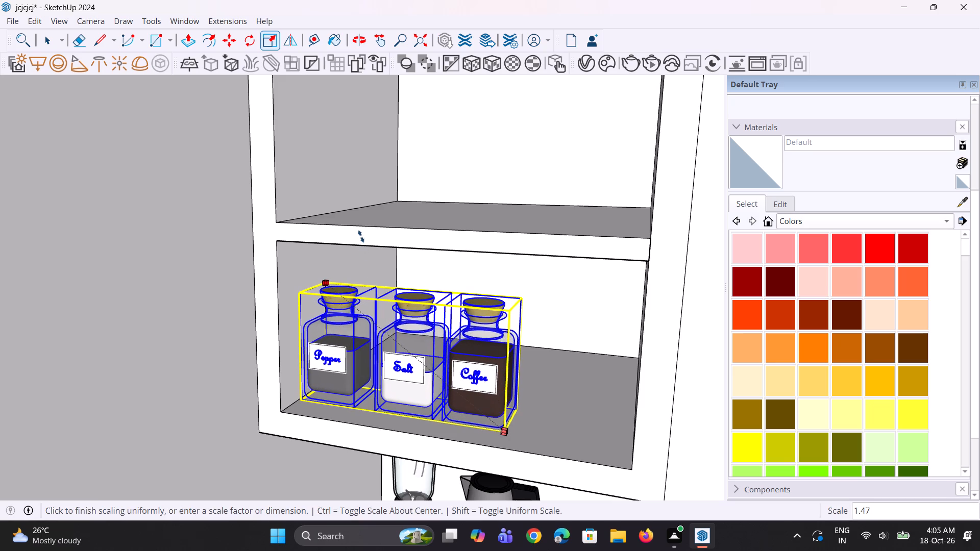
Move the three jars together about 2 7/8" along the shelf, away from the pepper-side panel.
middle_click_drag(478, 424, 538, 418)
scroll(537, 419, "up", 2)
key("m")
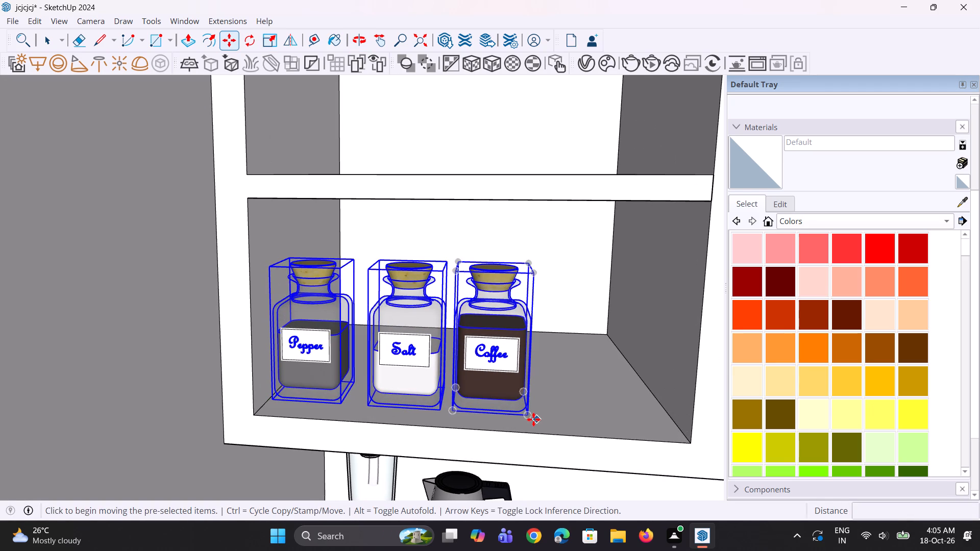
left_click(530, 419)
left_click(572, 417)
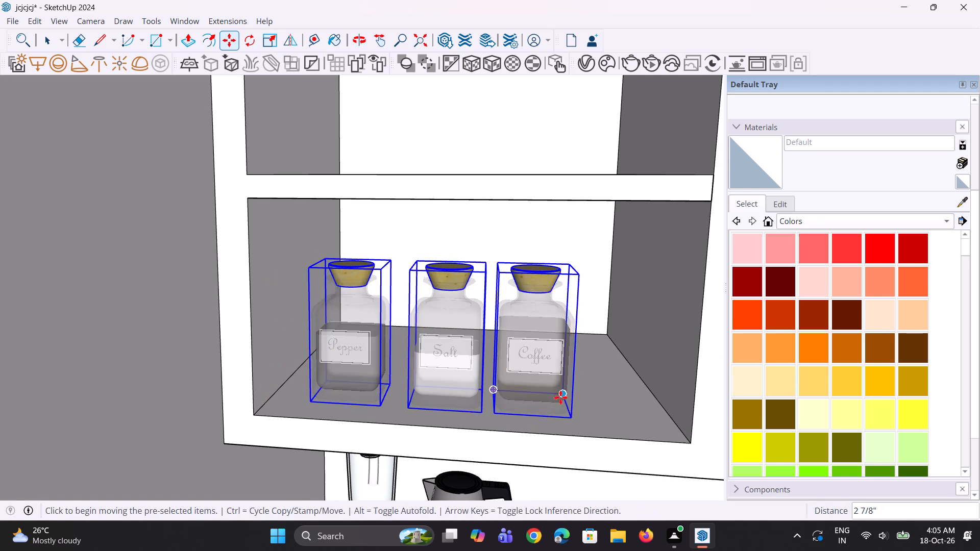
Move the coffee jar about 1 11/16" along the shelf, away from the salt jar.
key("space")
left_click(544, 395)
key("m")
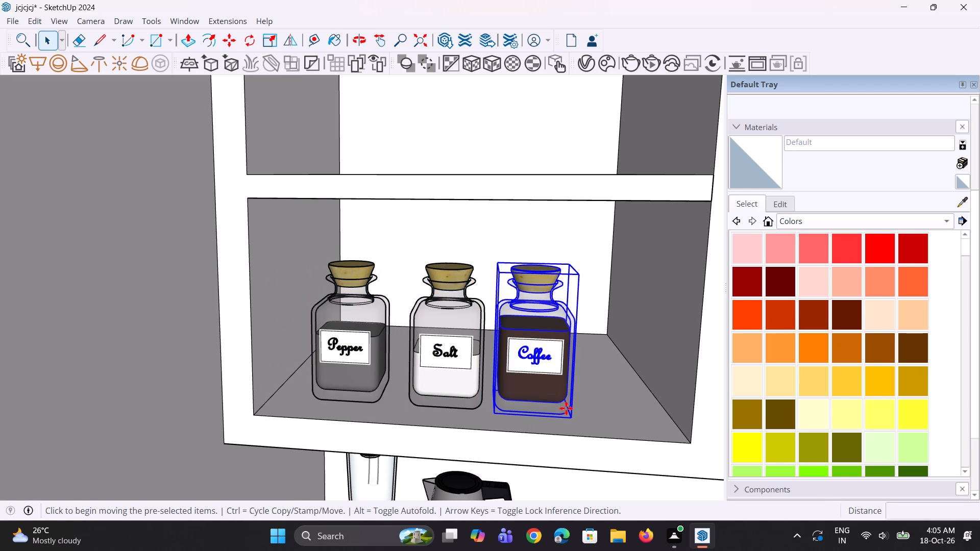
left_click(566, 408)
left_click(592, 410)
Scale the coffee jar up uniformly by a factor of about 1.36.
key("s")
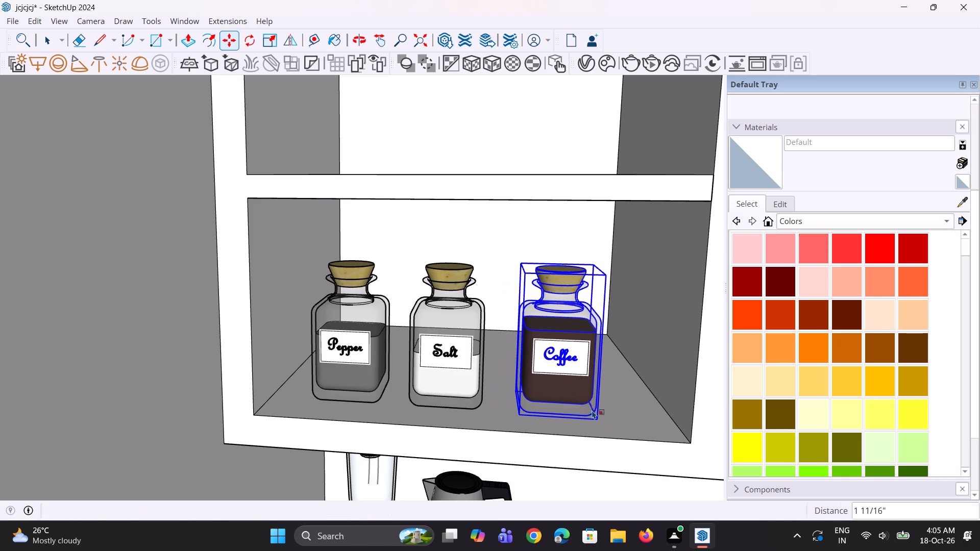
left_click(525, 263)
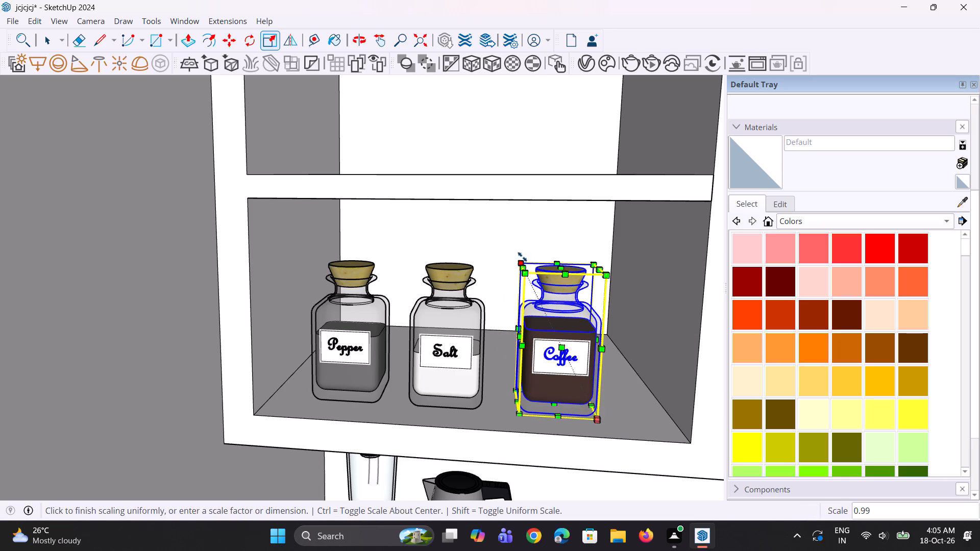
left_click(502, 211)
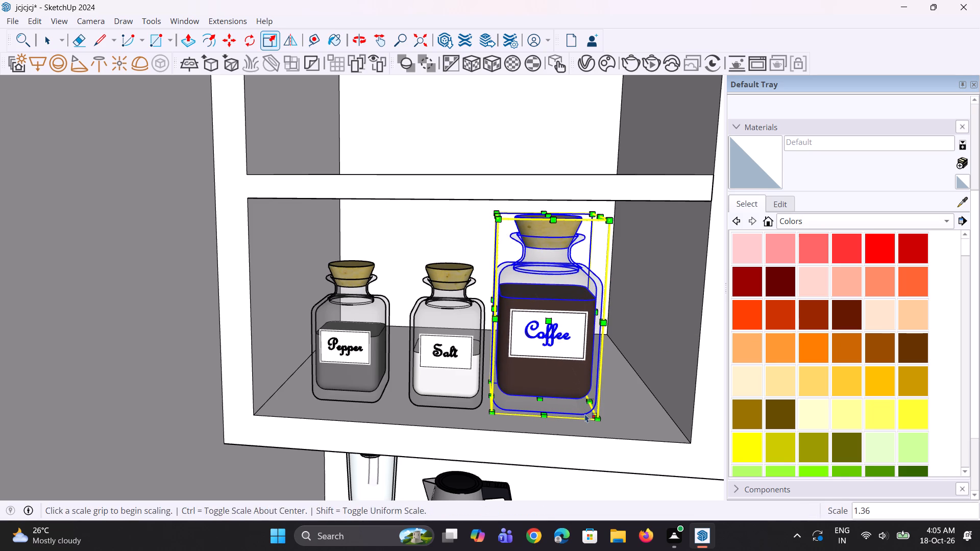
Move the enlarged coffee jar about 1 3/8" further away from the salt jar along the shelf.
key("m")
left_click(567, 395)
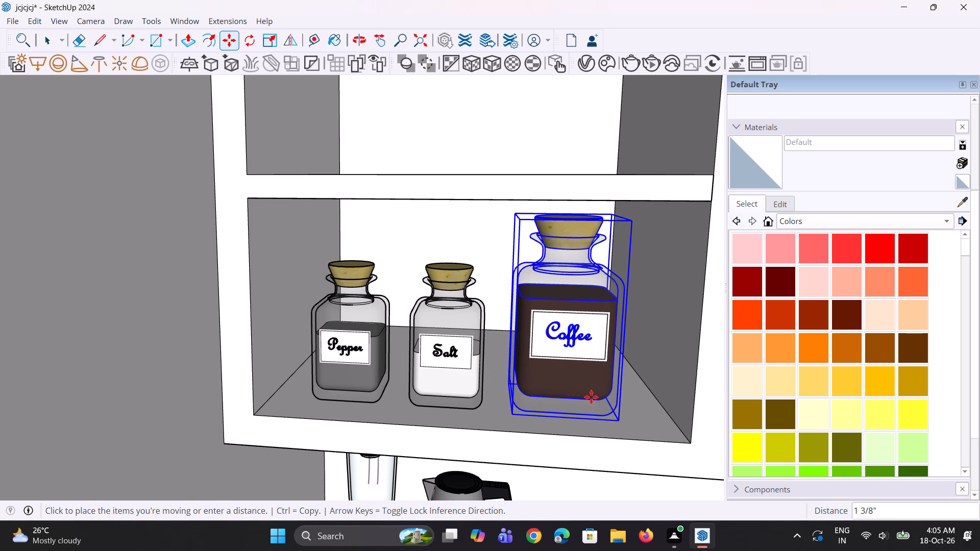
left_click(592, 397)
Scale the salt jar up uniformly by a factor of about 1.35.
key("space")
left_click(467, 380)
key("s")
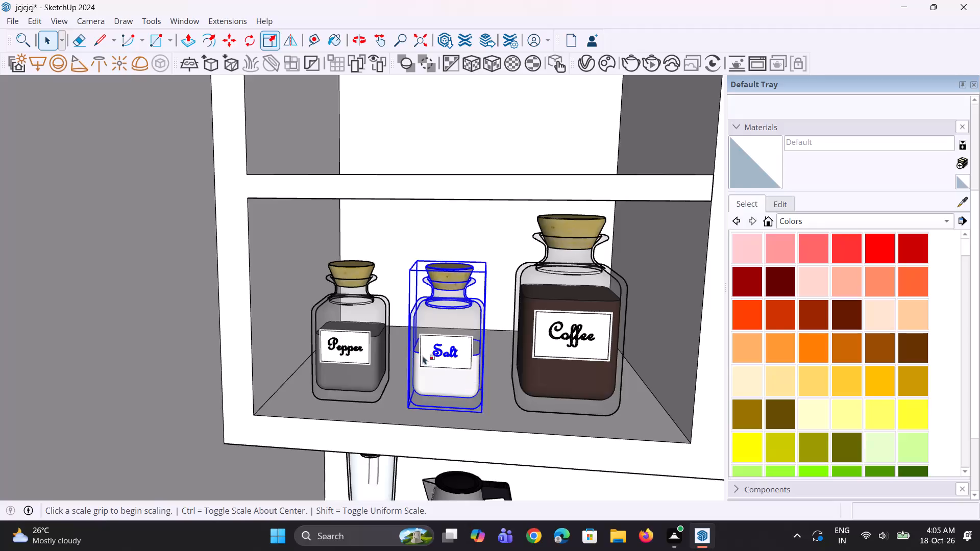
scroll(400, 340, "up", 4)
middle_click_drag(450, 195, 442, 256)
scroll(416, 213, "down", 2)
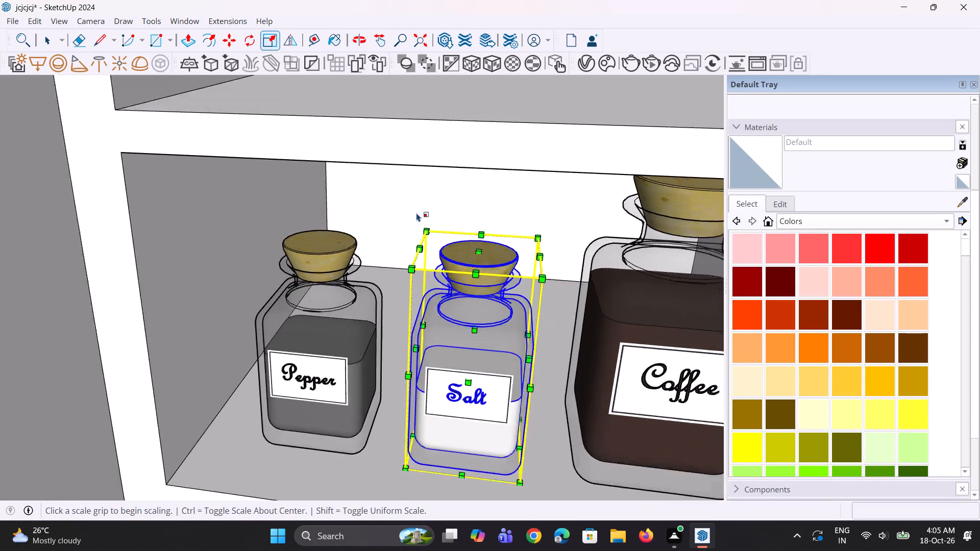
scroll(416, 213, "down", 2)
middle_click_drag(445, 243, 454, 221)
left_click(428, 210)
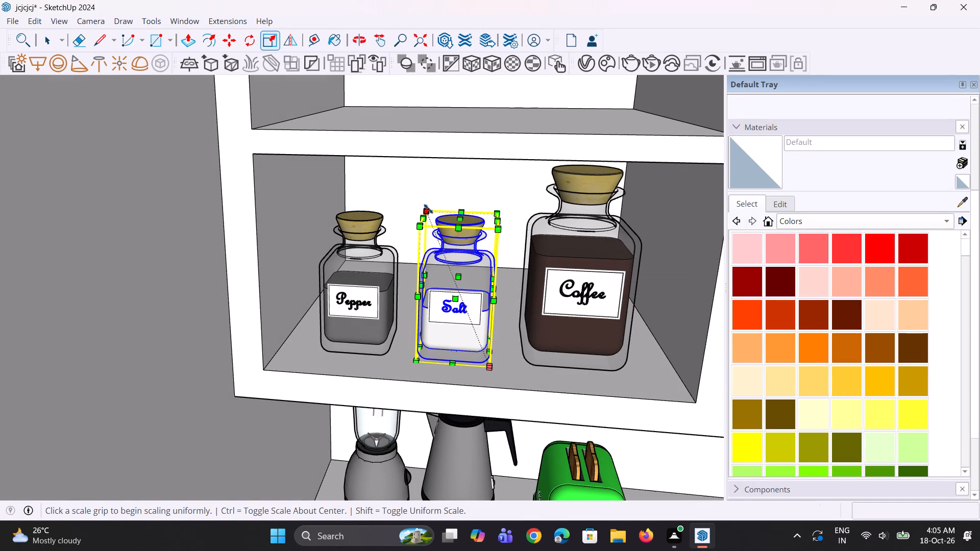
left_click(426, 156)
Move the enlarged salt jar about 5/8" away from the pepper jar, toward the coffee jar.
middle_click_drag(474, 274, 485, 272)
key("m")
scroll(481, 337, "up", 2)
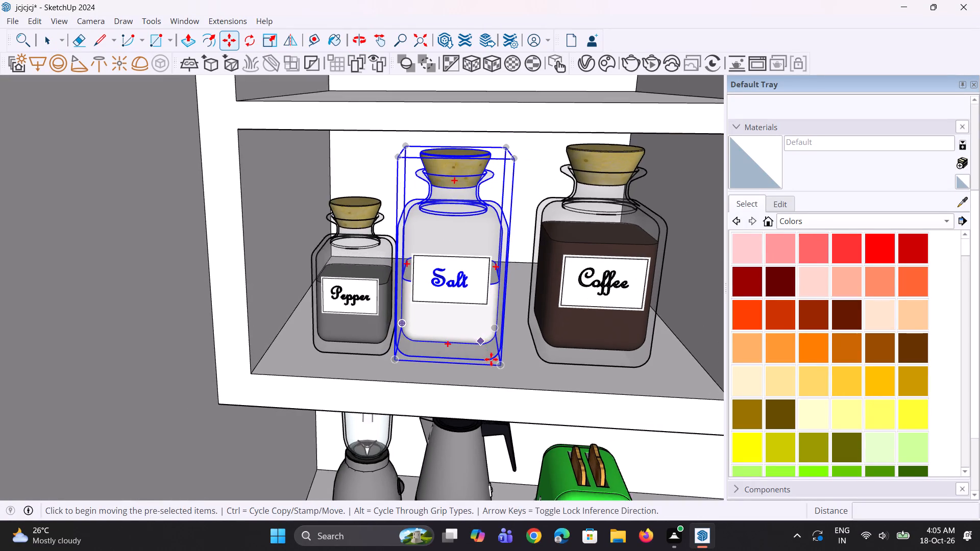
left_click(502, 364)
left_click(512, 364)
key("space")
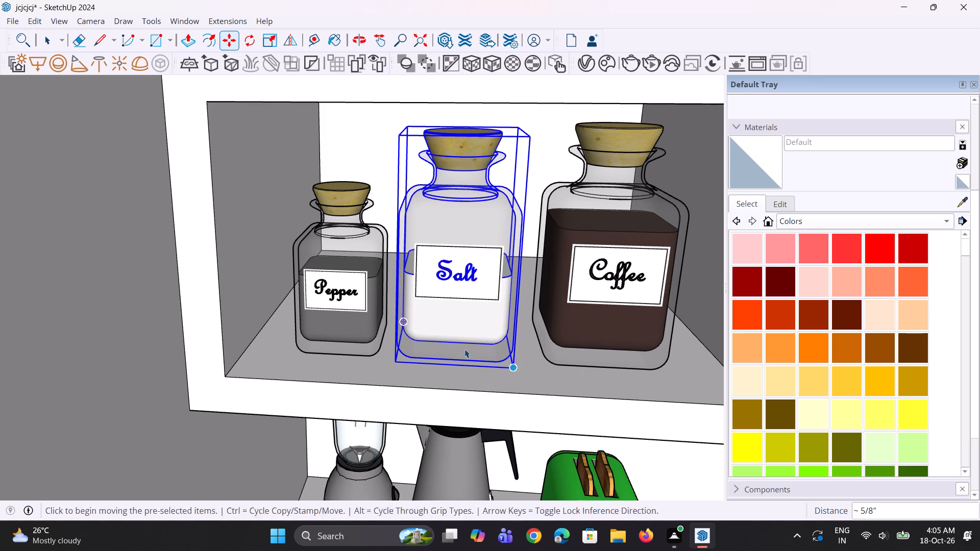
Move the pepper jar about 5/8" away from the salt jar along the shelf.
left_click(362, 332)
scroll(365, 345, "up", 1)
key("m")
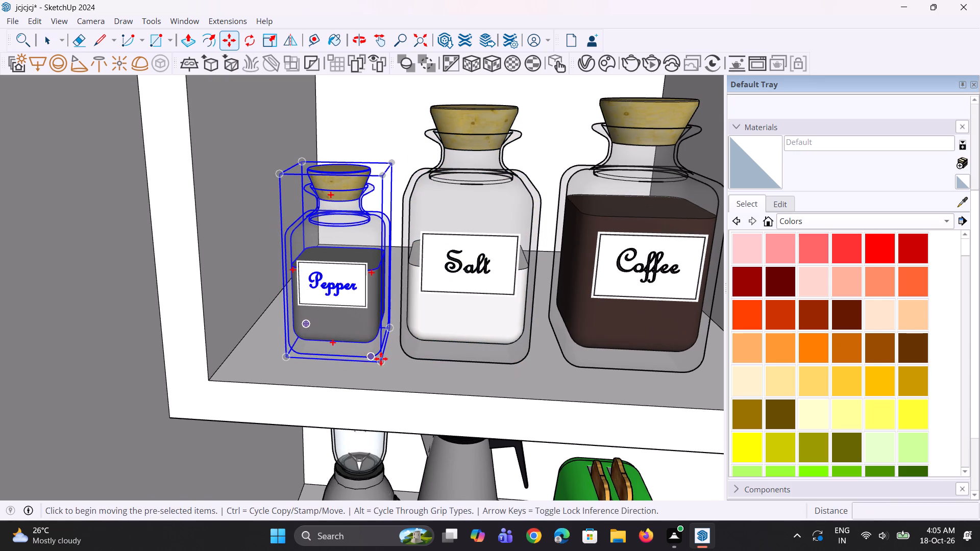
left_click(383, 359)
left_click(374, 360)
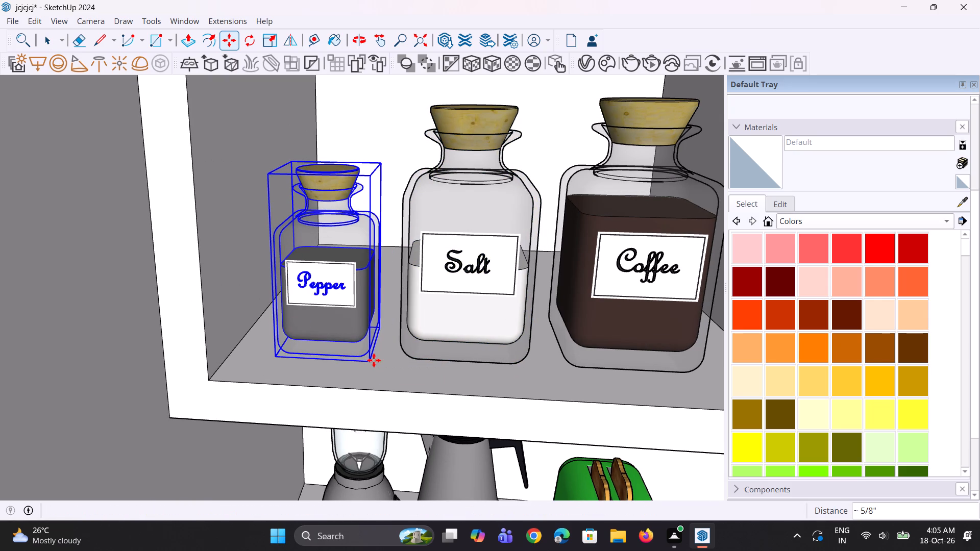
Scale the pepper jar up uniformly to roughly match the size of the salt and coffee jars.
key("s")
scroll(334, 238, "up", 1)
left_click(286, 155)
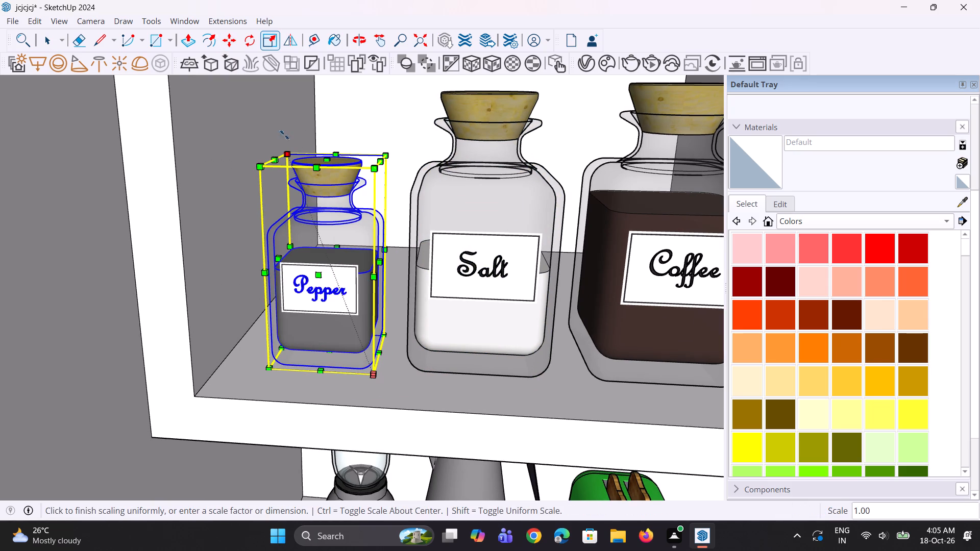
left_click(281, 80)
middle_click_drag(396, 249, 410, 258)
scroll(400, 270, "down", 5)
middle_click_drag(426, 309, 426, 269)
key("space")
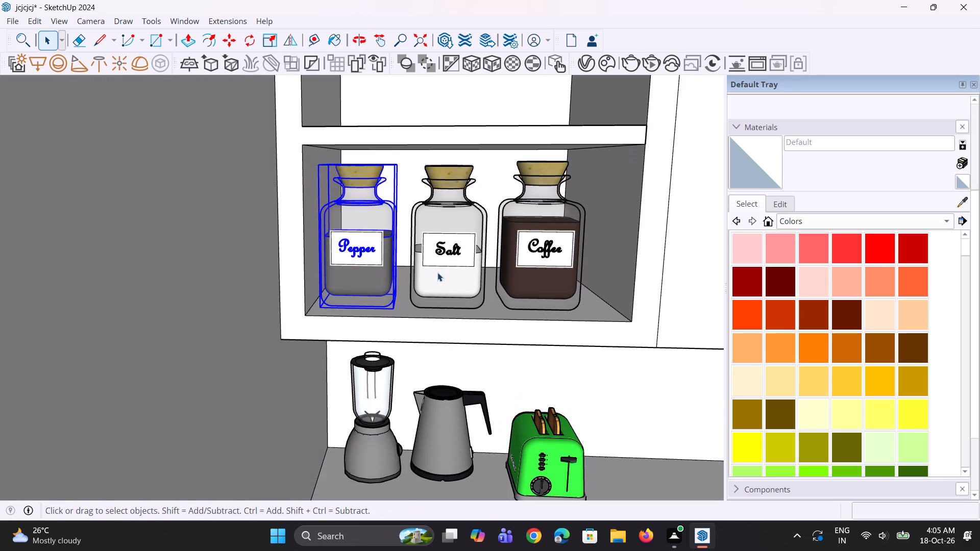
Move the coffee jar slightly further along the shelf, away from the salt jar.
left_click(438, 272)
scroll(531, 283, "up", 2)
left_click(534, 281)
key("m")
left_click(540, 293)
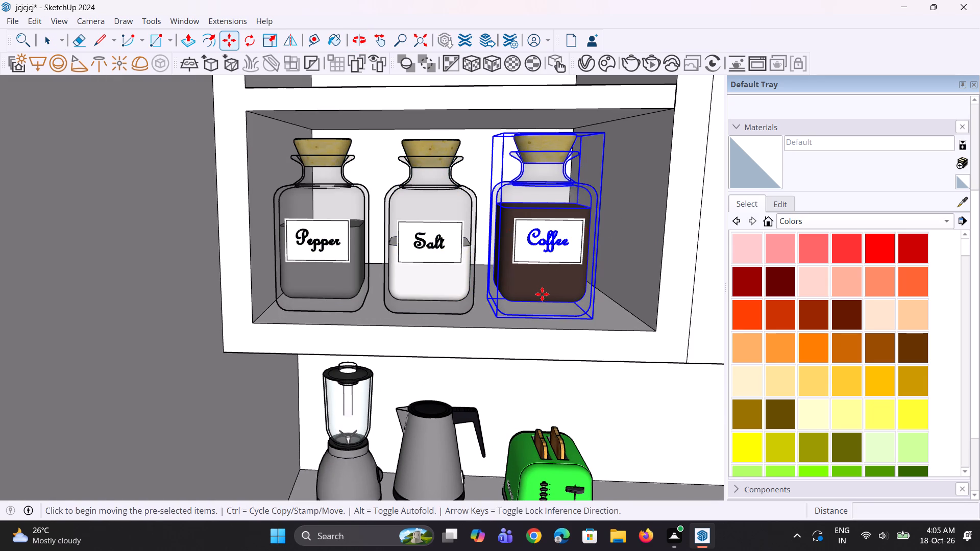
left_click(549, 295)
key("space")
Move the salt jar slightly along the shelf toward the coffee jar.
left_click(460, 277)
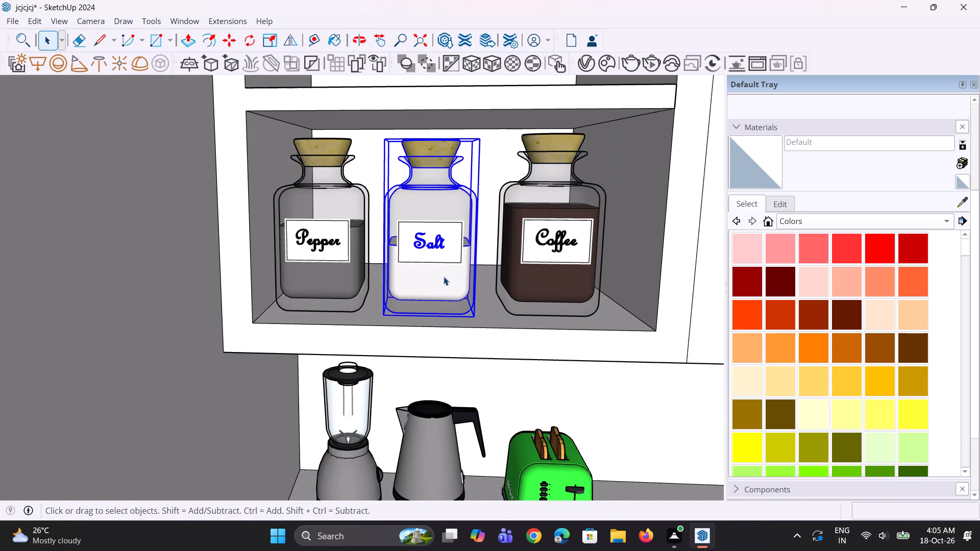
key("m")
left_click(441, 275)
left_click(445, 276)
key("space")
Move the pepper jar about 5/8" along the shelf toward the salt jar.
left_click(353, 268)
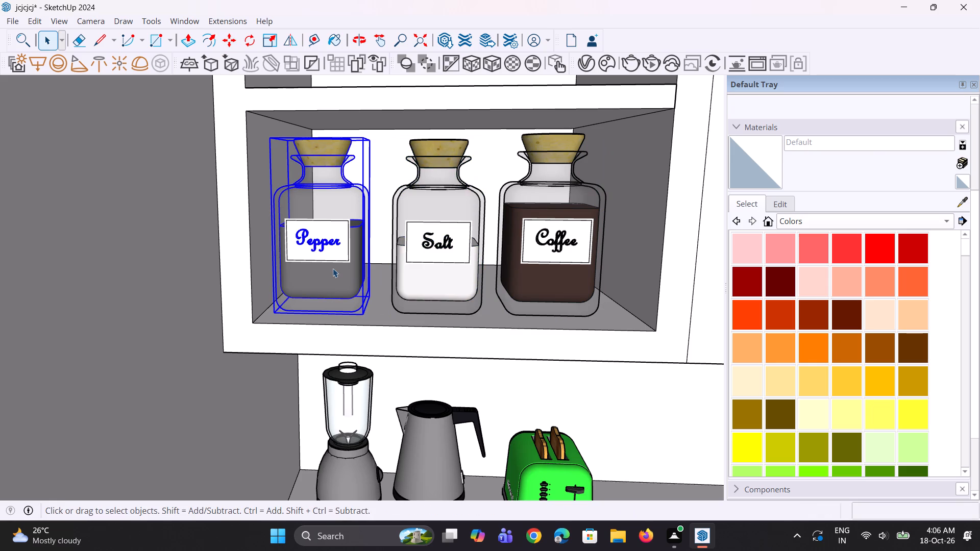
key("m")
left_click(331, 268)
left_click(335, 269)
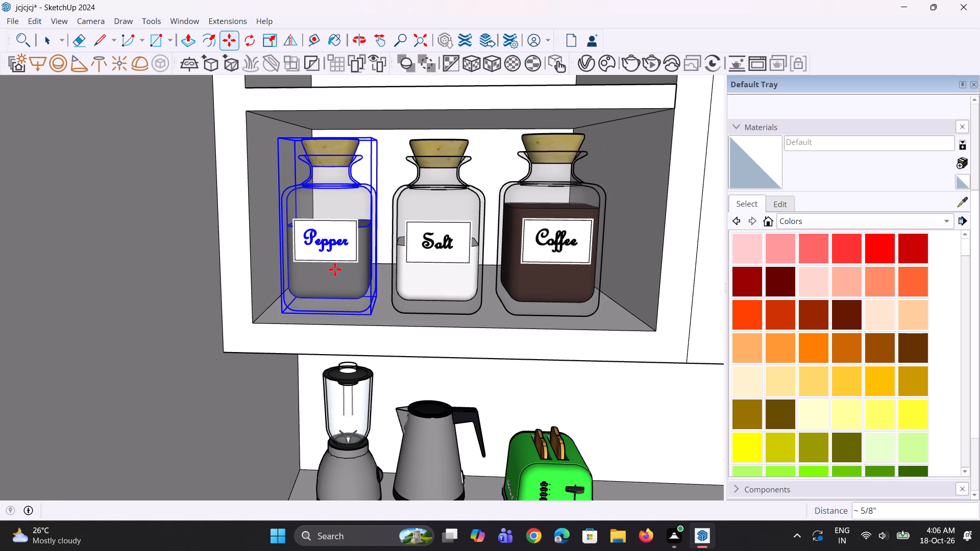
Examine the three arranged jars on the open shelf in the context of the whole kitchen.
scroll(417, 328, "down", 5)
middle_click_drag(428, 324, 409, 323)
scroll(428, 324, "up", 1)
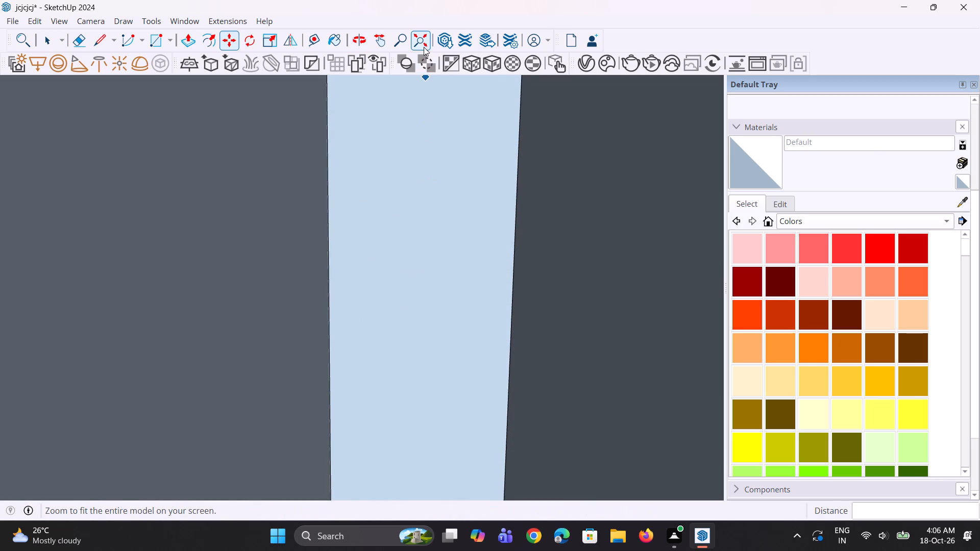
left_click(424, 47)
scroll(414, 219, "down", 4)
middle_click_drag(470, 246, 456, 307)
key("space")
key("space")
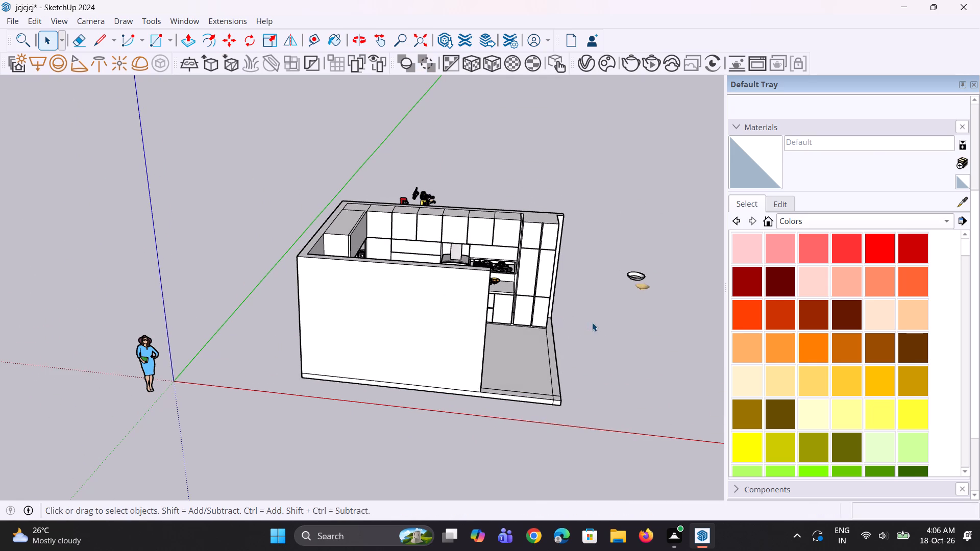
left_click(592, 322)
scroll(353, 239, "up", 2)
scroll(398, 257, "up", 6)
middle_click_drag(401, 255, 323, 255)
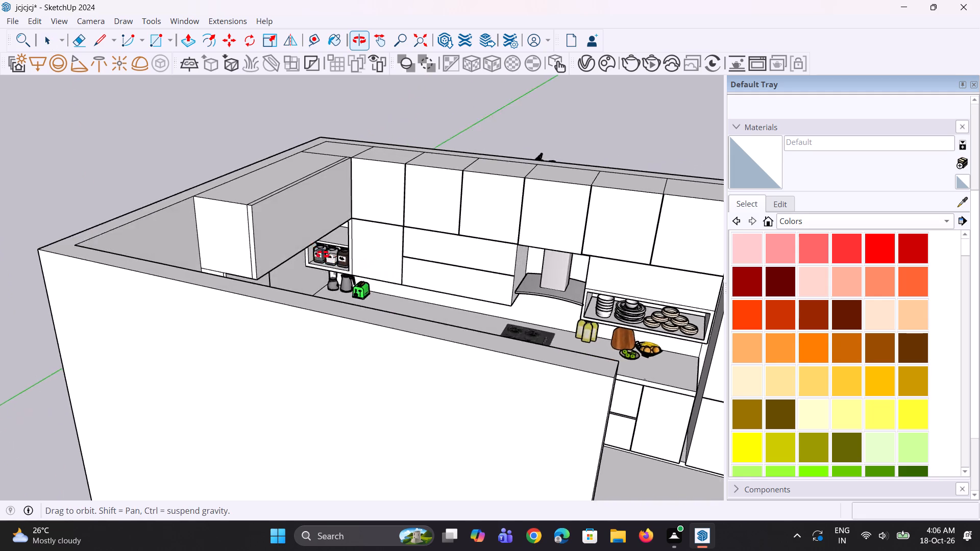
middle_click_drag(323, 255, 253, 249)
scroll(320, 235, "up", 9)
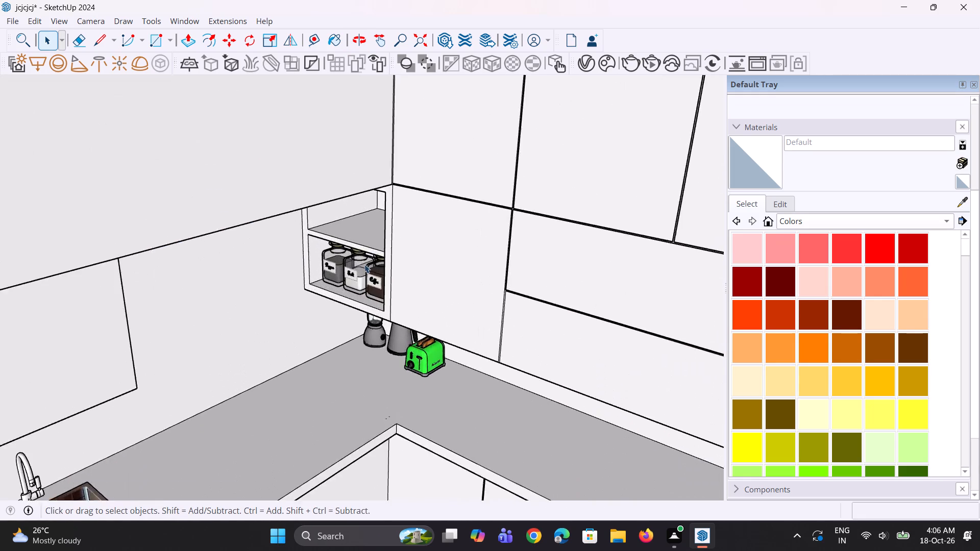
scroll(364, 264, "up", 2)
scroll(308, 265, "down", 8)
middle_click_drag(313, 267, 333, 272)
scroll(306, 278, "down", 7)
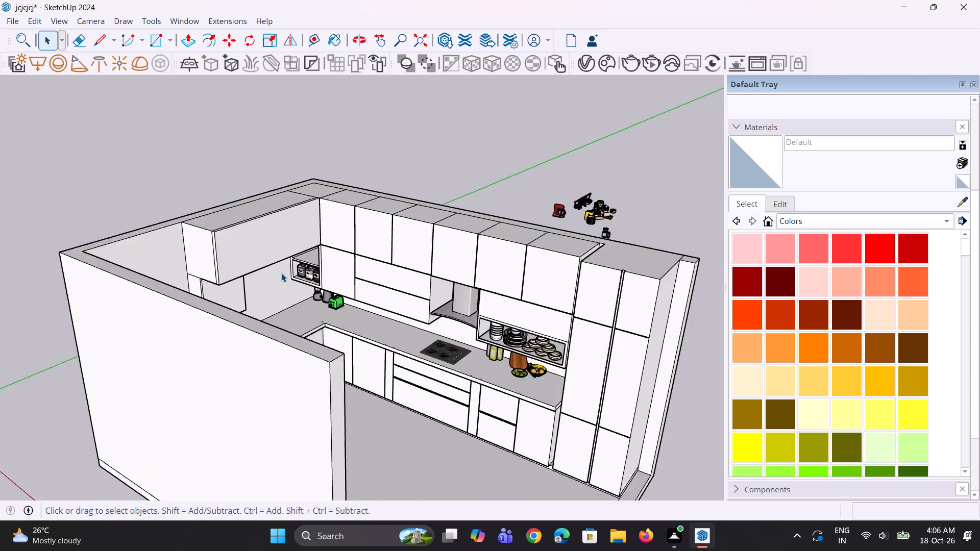
Move the milk carton with its glass out of the cluster of spare items outside the kitchen, onto clear ground beyond the saucepan.
scroll(281, 273, "down", 4)
middle_click_drag(577, 267, 494, 301)
scroll(595, 222, "up", 12)
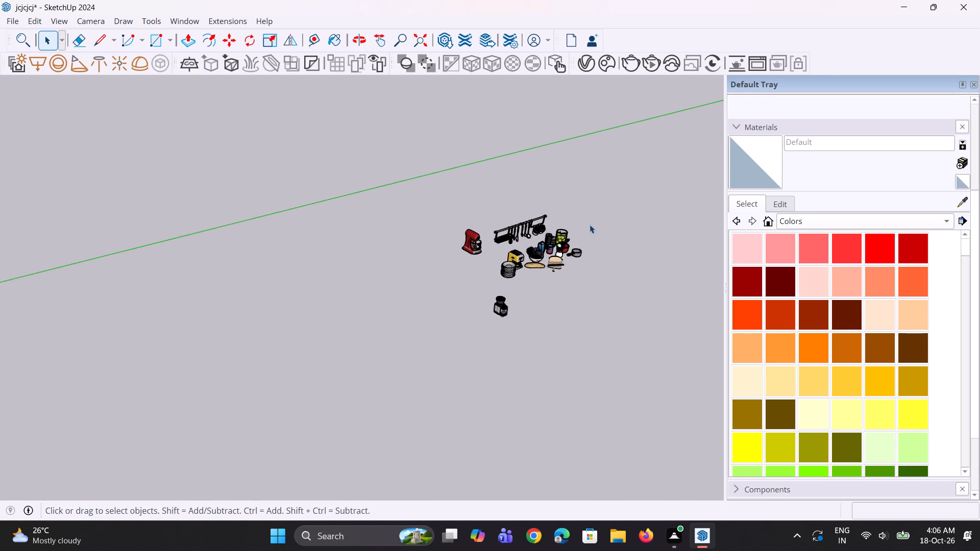
scroll(590, 224, "up", 15)
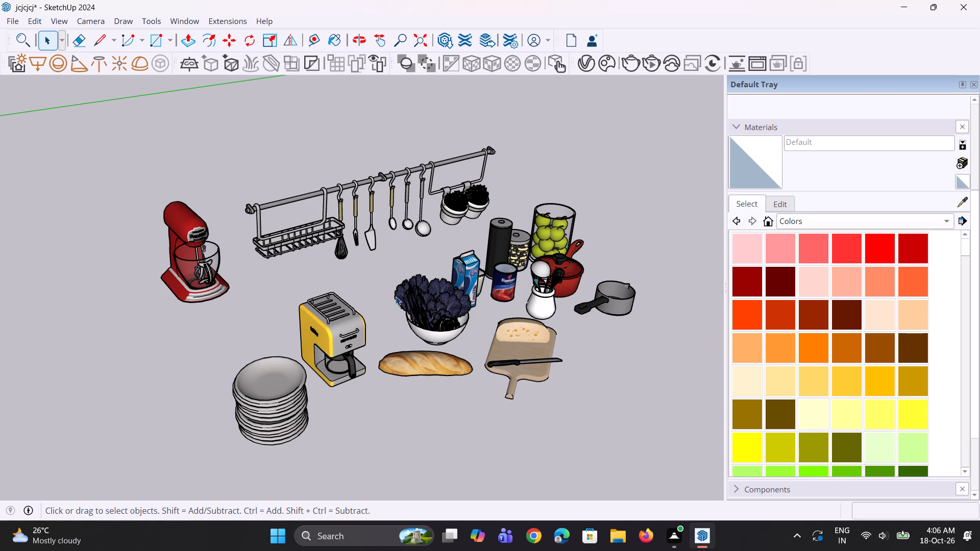
left_click(464, 279)
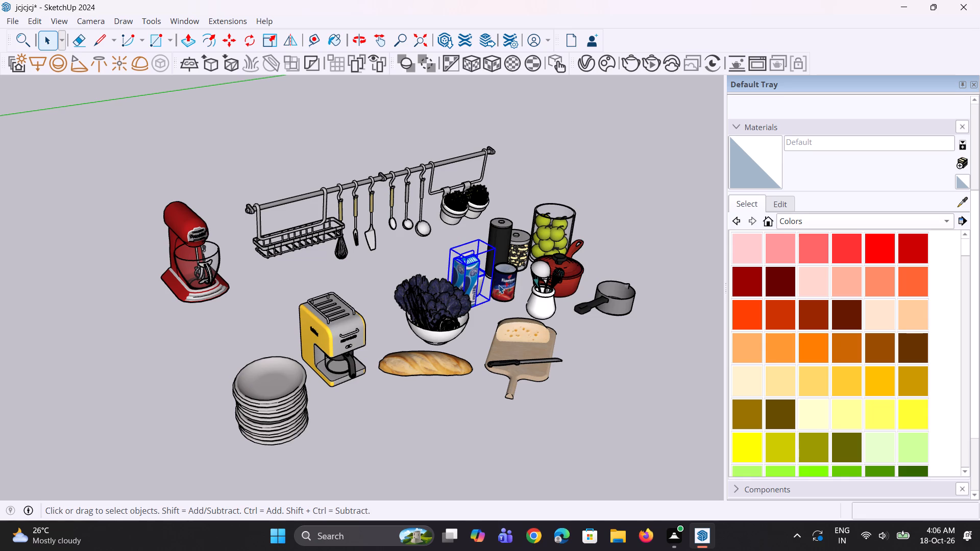
key("m")
left_click(481, 301)
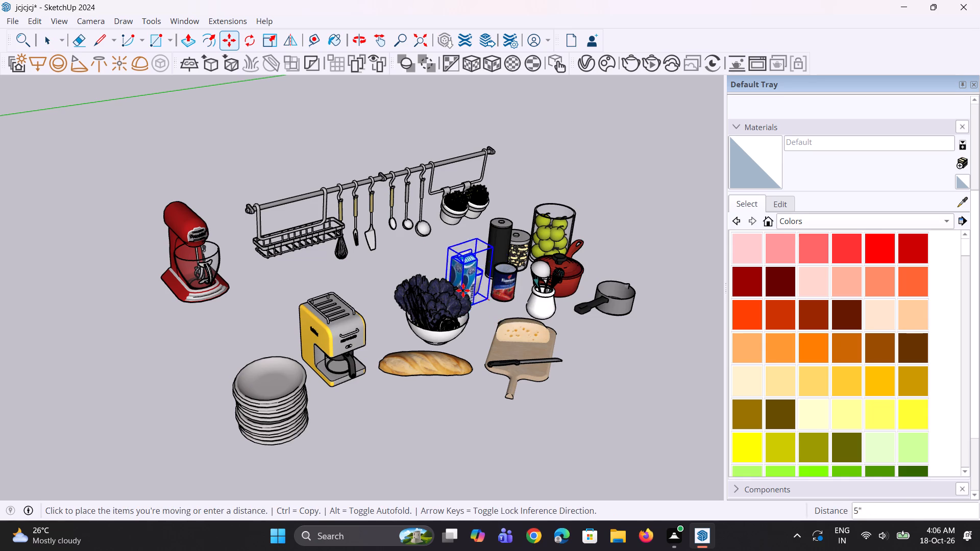
scroll(463, 290, "down", 5)
left_click(649, 339)
key("space")
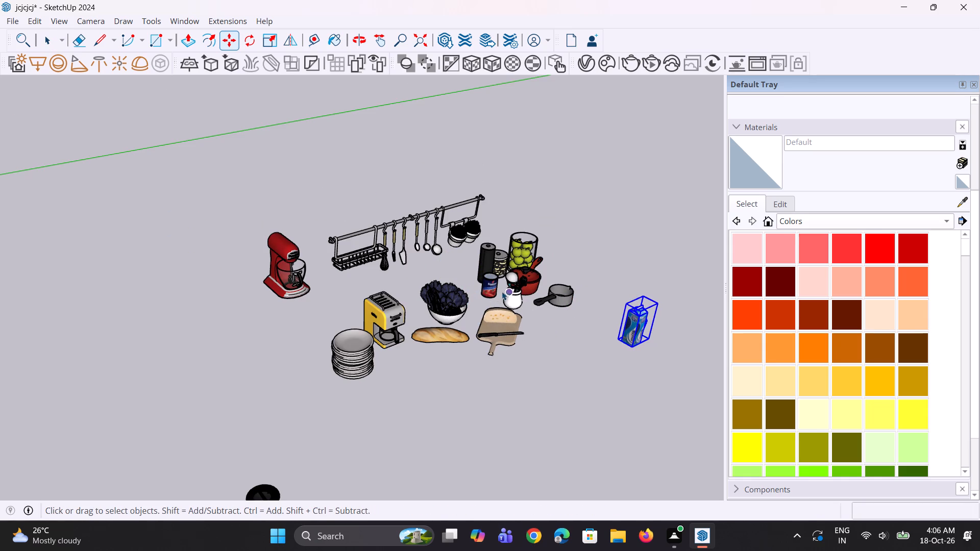
Move the tomato can out of the spare items cluster to clear ground beyond the milk carton.
left_click(495, 291)
key("m")
left_click(496, 292)
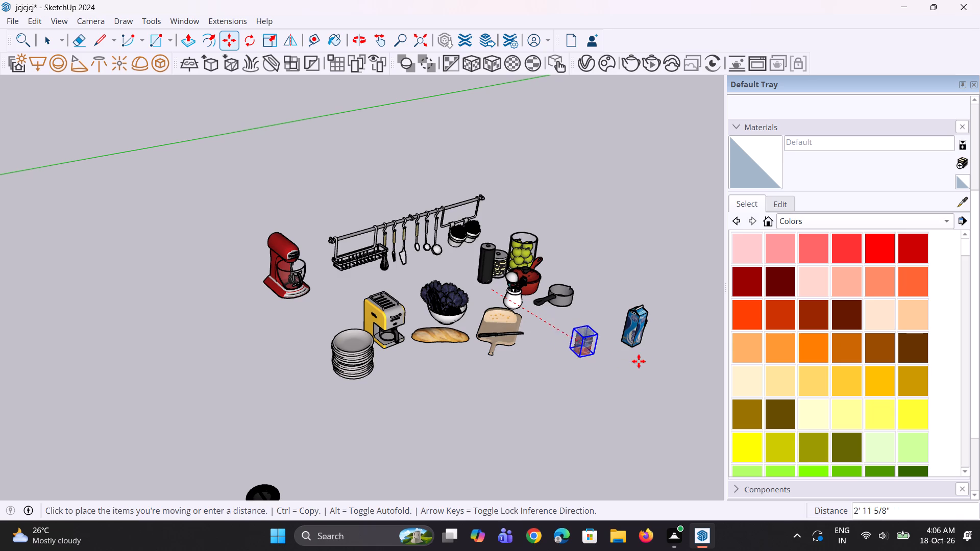
left_click(667, 359)
Rotate the milk carton and glass horizontally so the glass stands beside the carton instead of behind it.
scroll(621, 354, "up", 10)
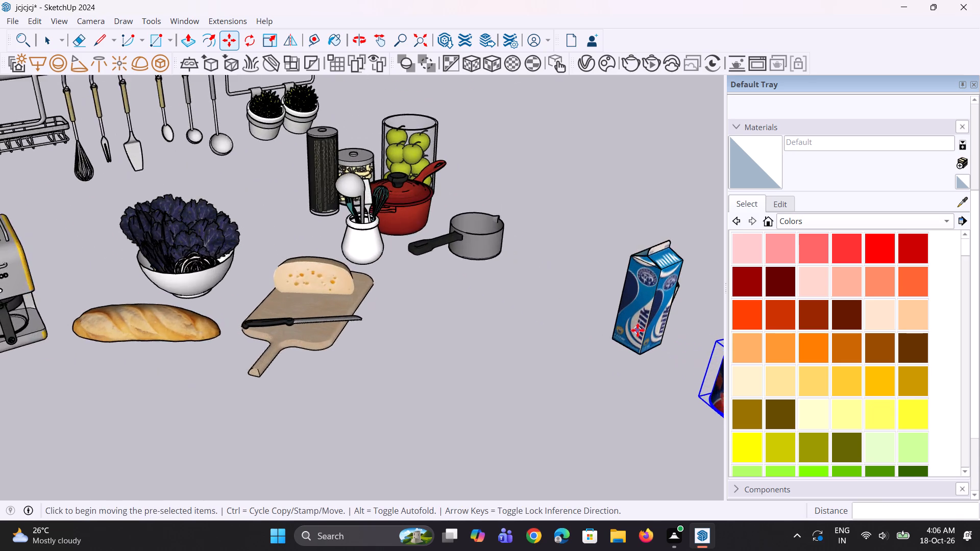
scroll(638, 330, "up", 1)
middle_click_drag(638, 330, 639, 305)
left_click(581, 350)
key("space")
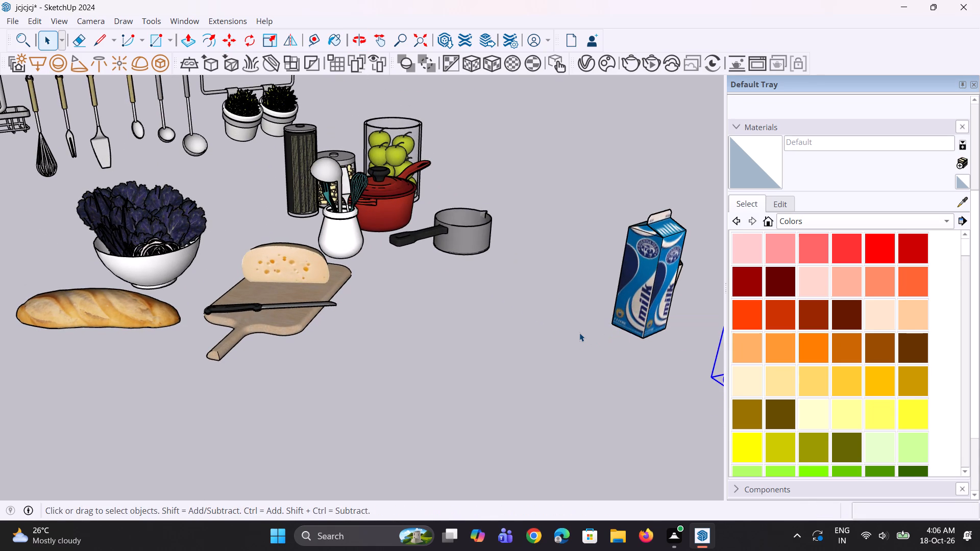
left_click(579, 333)
left_click(644, 302)
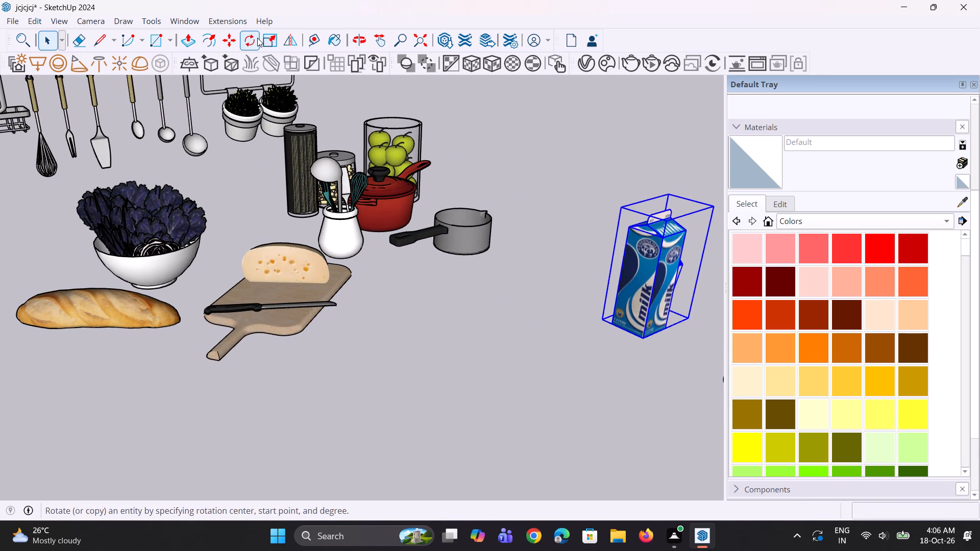
left_click(257, 37)
left_click(477, 322)
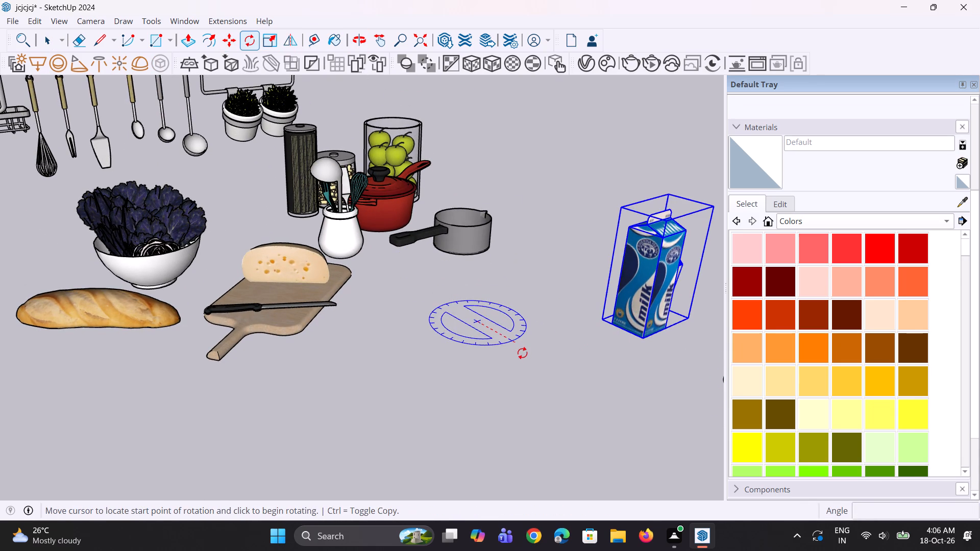
left_click(525, 355)
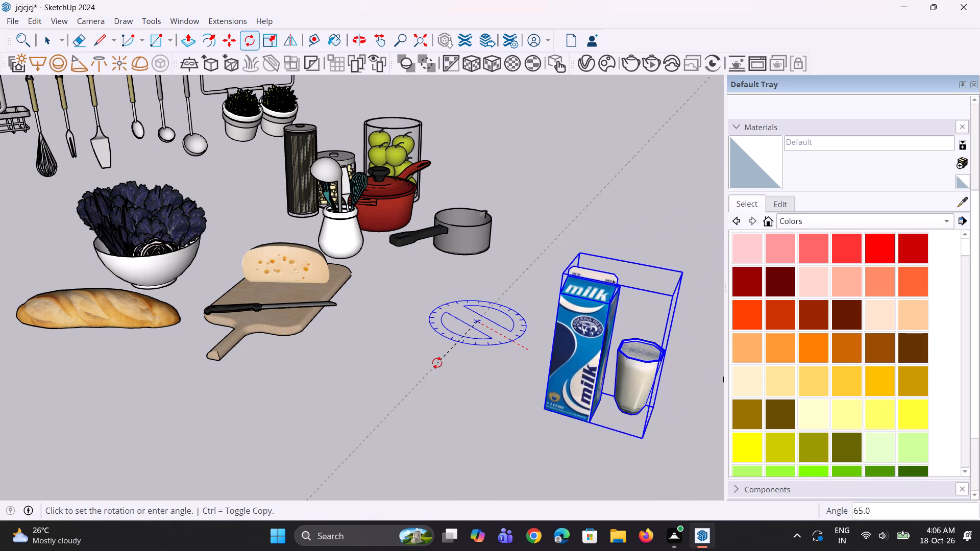
left_click(427, 356)
scroll(446, 331, "down", 4)
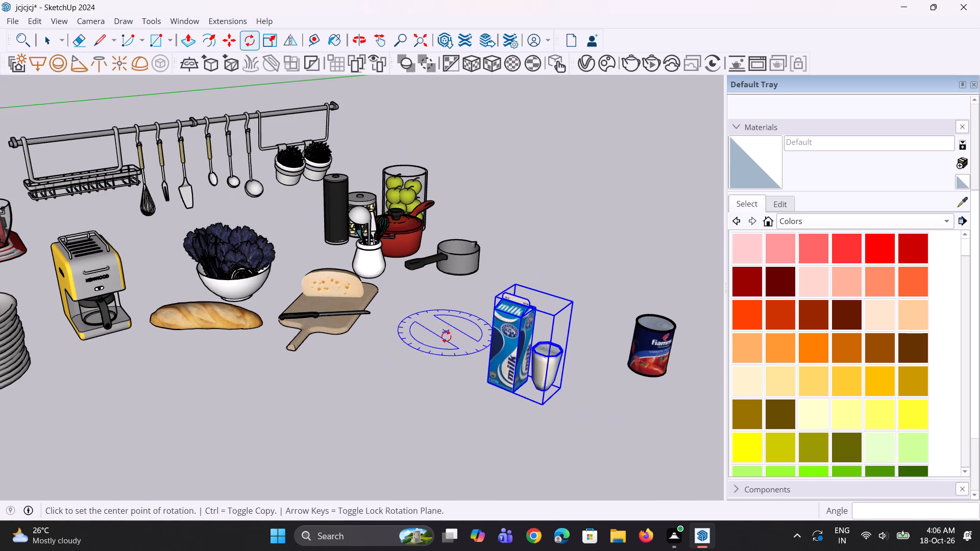
left_click(433, 357)
key("space")
key("space")
Rotate the tomato can horizontally by about 80 degrees.
left_click(644, 348)
scroll(454, 237, "down", 4)
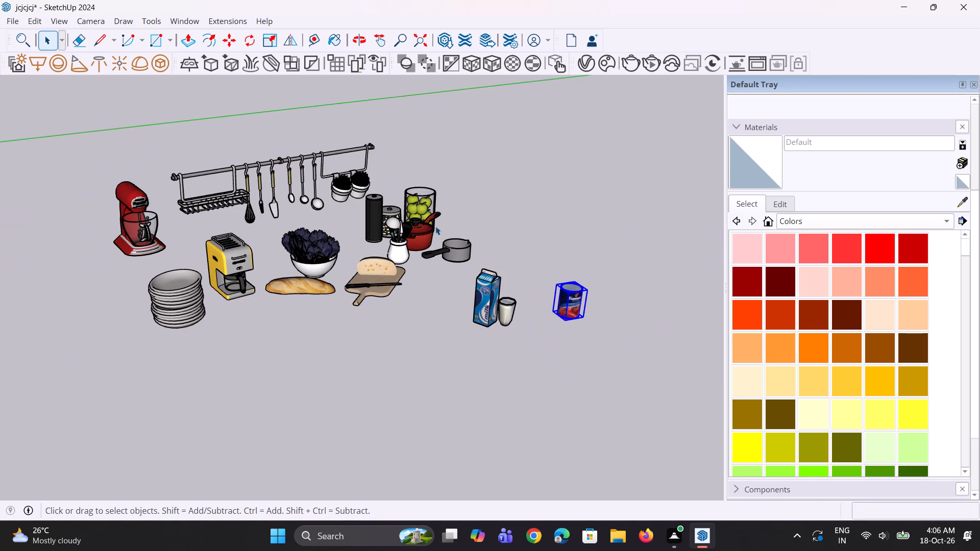
left_click(243, 44)
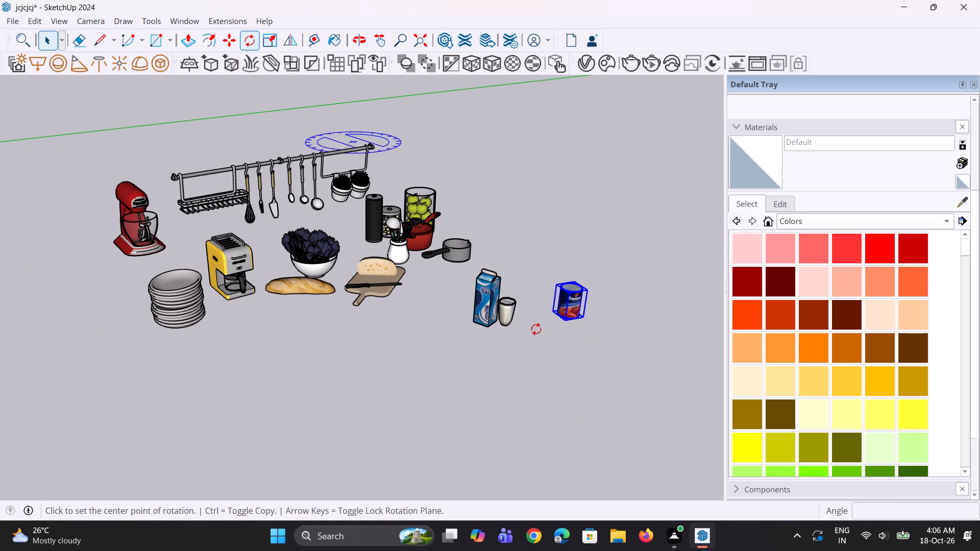
left_click(567, 349)
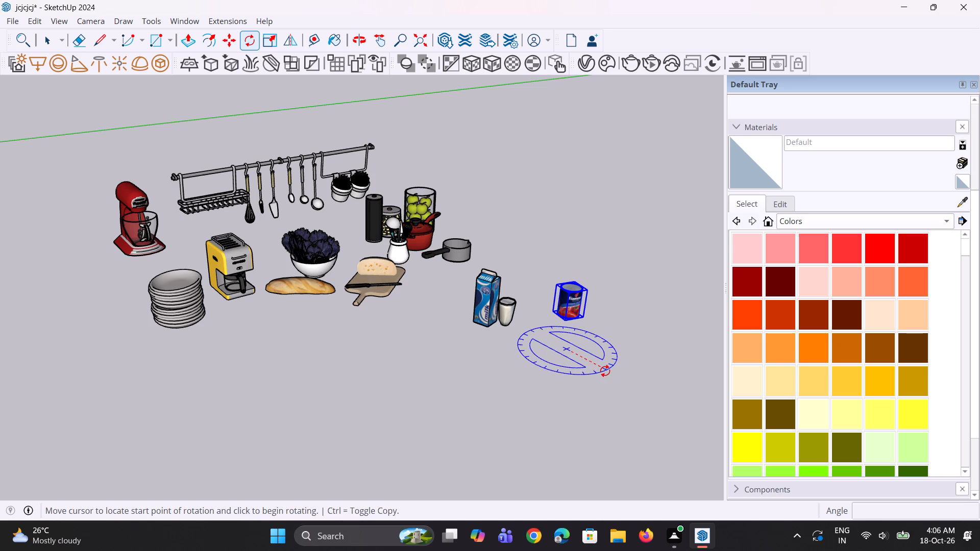
left_click(605, 371)
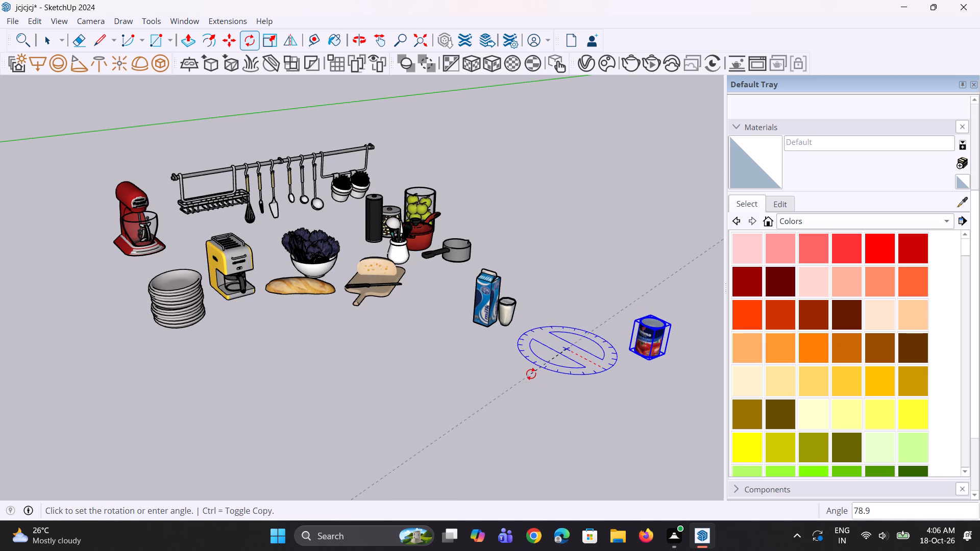
left_click(529, 371)
key("space")
key("space")
left_click(530, 372)
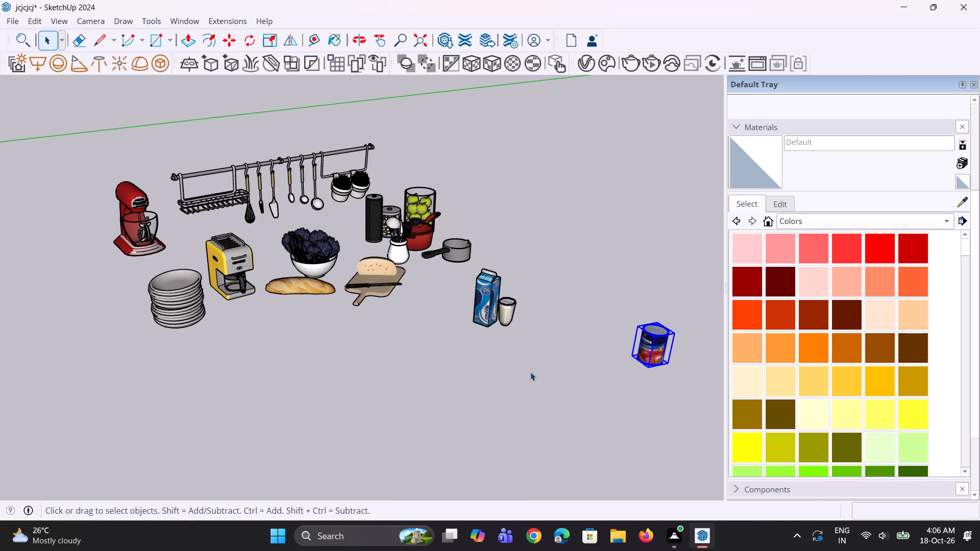
Move the lidded storage jar from behind the utensil pot to the clear ground between the milk glass and the tomato can.
scroll(593, 348, "up", 1)
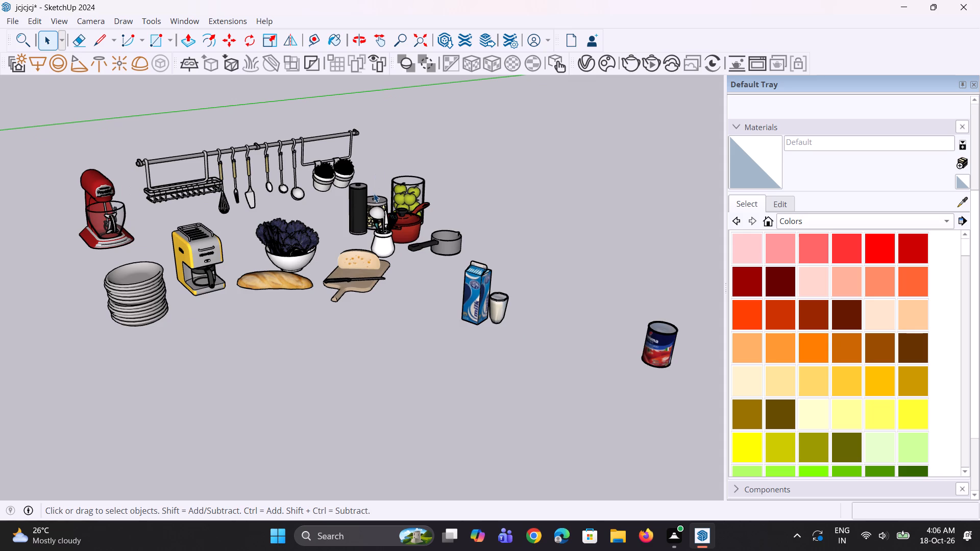
left_click(375, 201)
scroll(377, 209, "up", 3)
key("m")
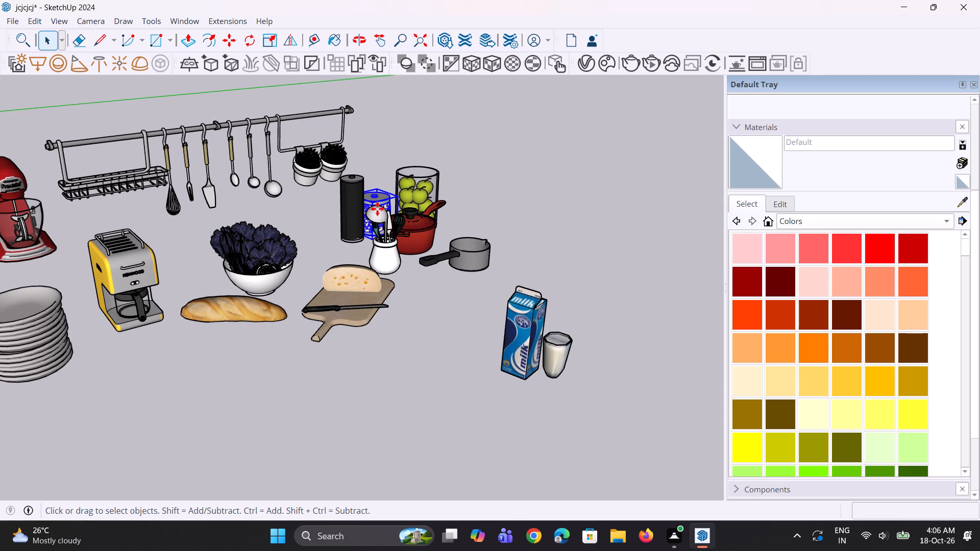
left_click(378, 197)
scroll(344, 283, "down", 4)
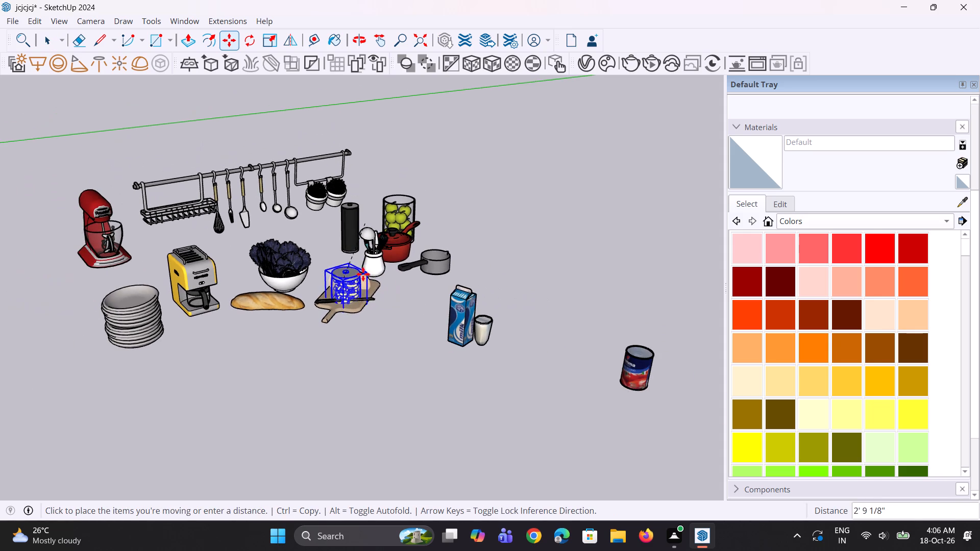
left_click(546, 314)
key("space")
key("space")
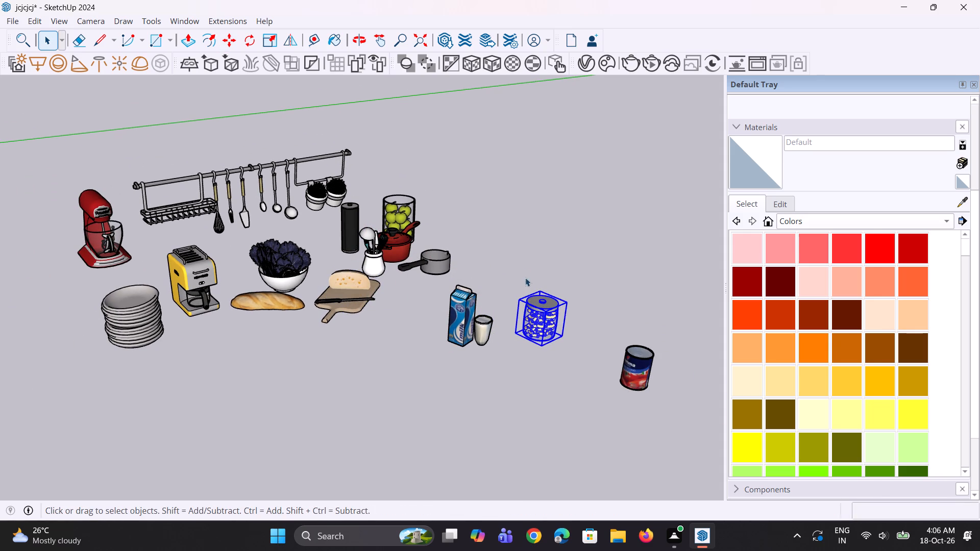
left_click(523, 270)
Move the milk carton and glass from the spare items onto the corner unit's open shelf above the pepper, salt and coffee jars.
left_click(465, 328)
key("m")
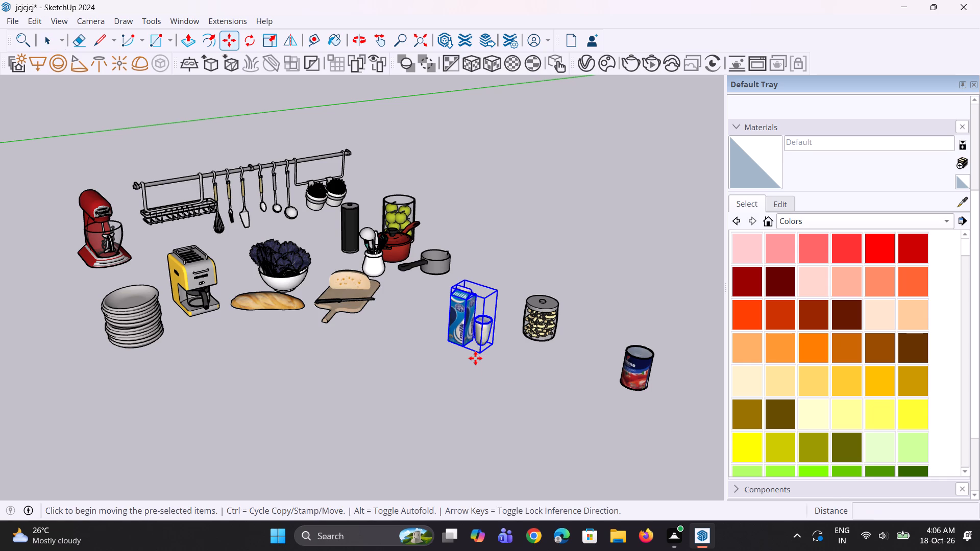
left_click(478, 357)
scroll(548, 348, "down", 16)
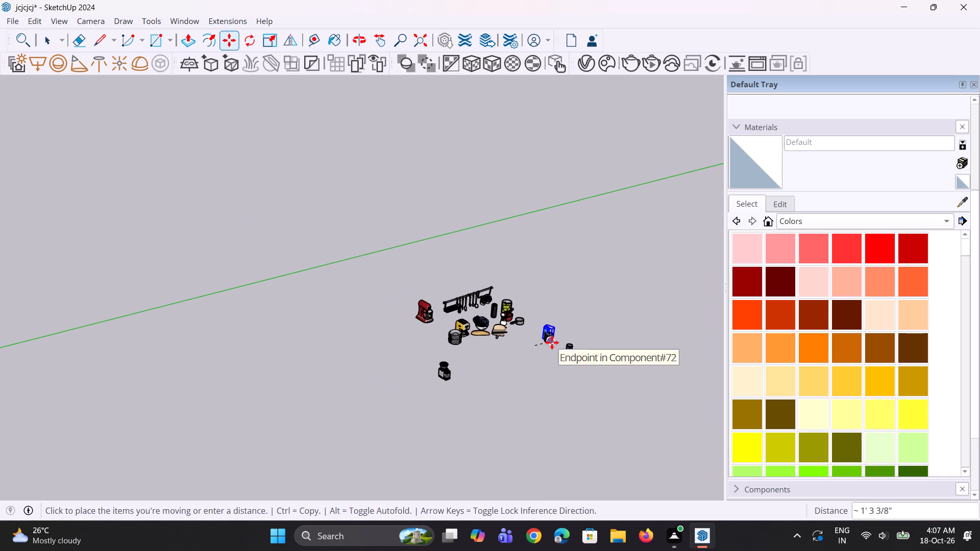
scroll(552, 342, "down", 10)
scroll(482, 343, "down", 5)
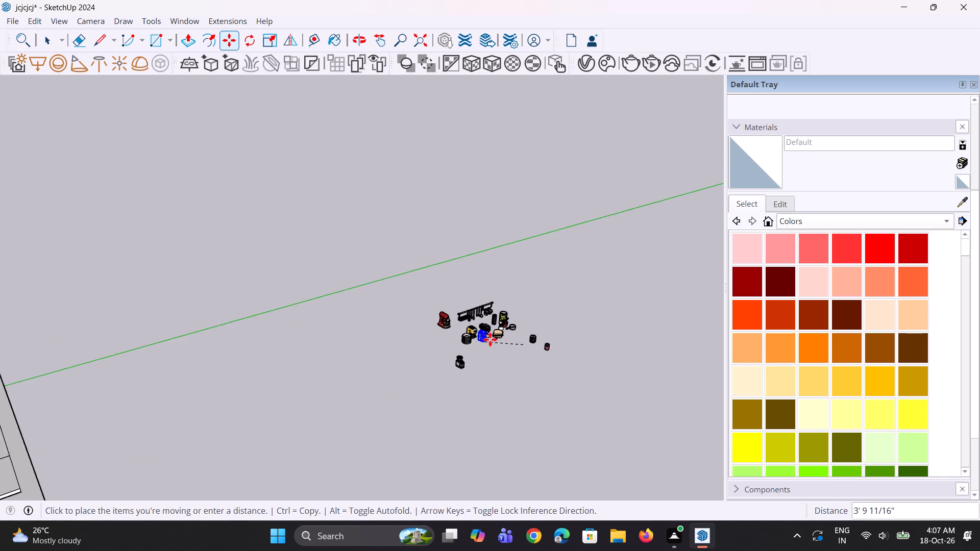
scroll(490, 338, "down", 5)
scroll(217, 374, "up", 13)
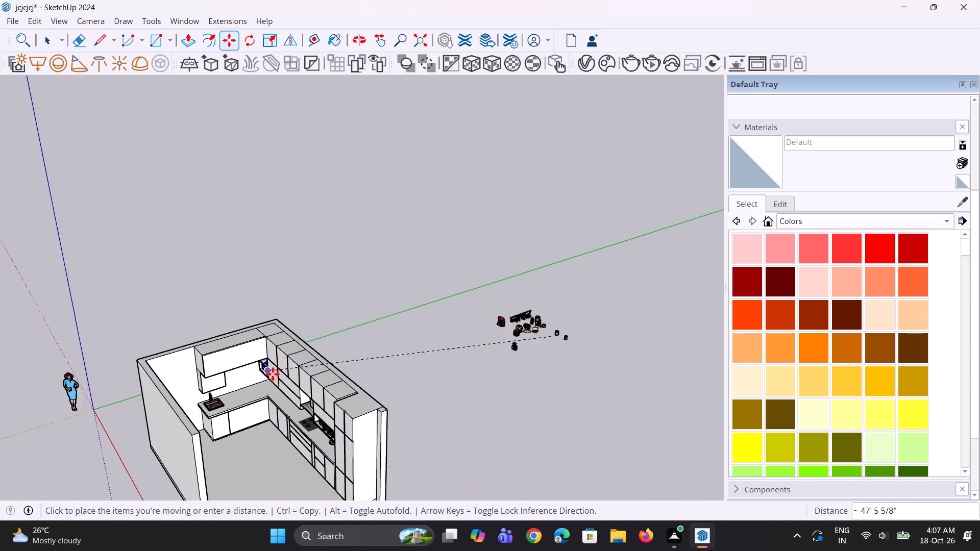
scroll(273, 374, "up", 16)
middle_click_drag(216, 368, 247, 352)
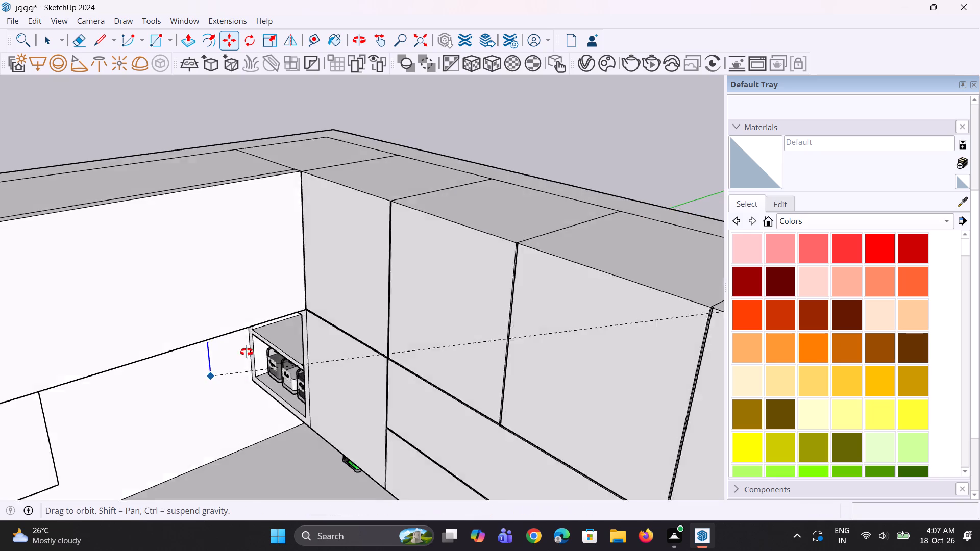
middle_click_drag(247, 352, 277, 294)
scroll(280, 345, "up", 5)
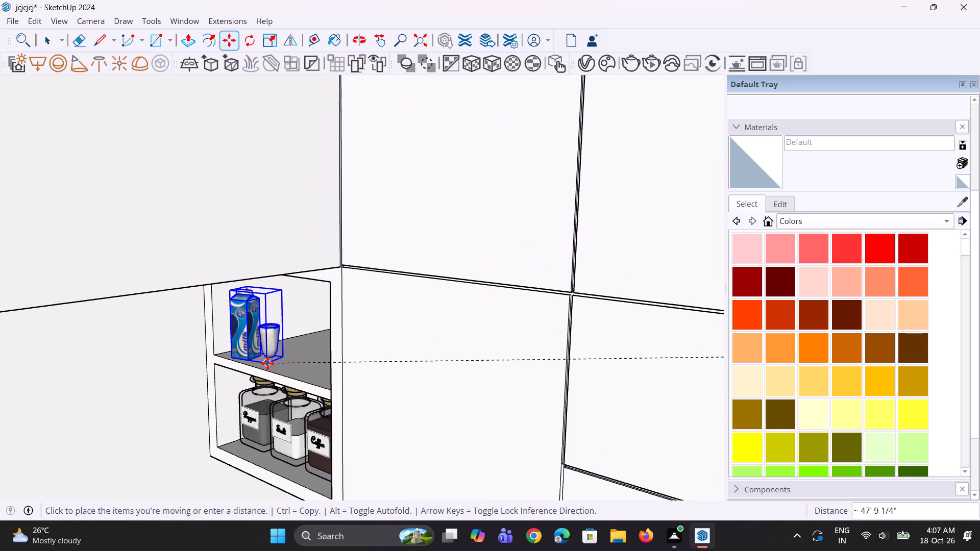
left_click(269, 363)
Shift the milk carton and glass about 1 3/16" deeper into the shelf compartment.
scroll(271, 374, "up", 1)
middle_click_drag(273, 374, 415, 338)
scroll(228, 348, "up", 2)
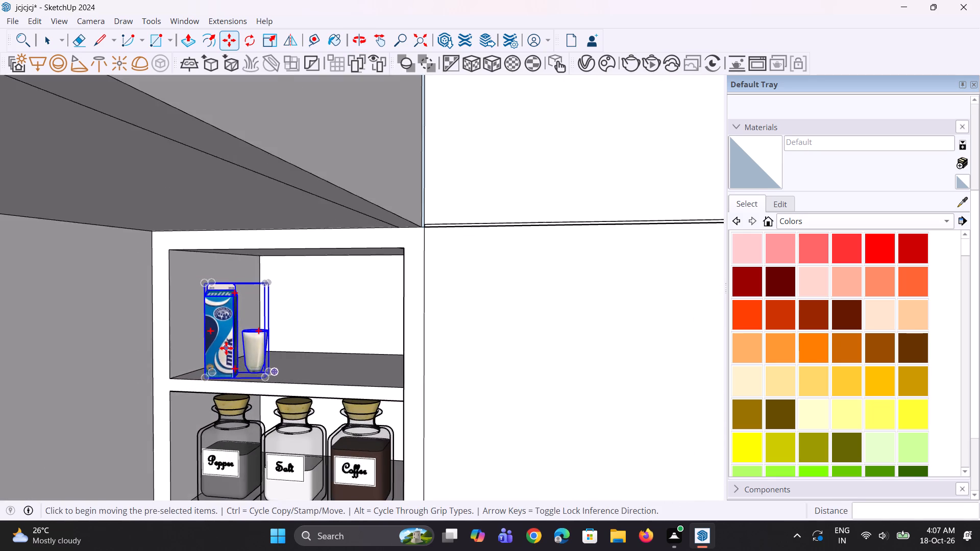
middle_click_drag(249, 377, 239, 399)
scroll(207, 387, "up", 2)
left_click(200, 385)
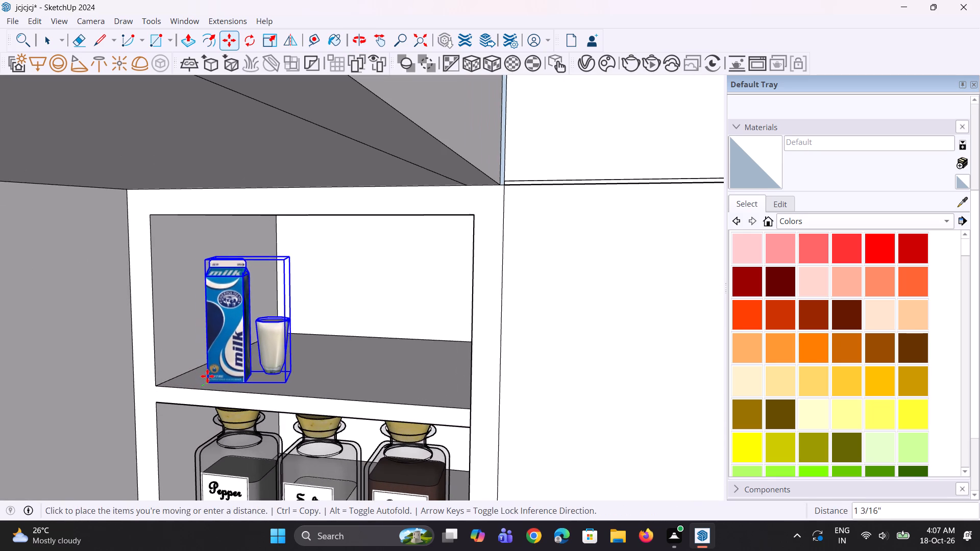
left_click(209, 376)
Scale up the milk carton and glass uniformly until the carton nearly fills the shelf compartment's height.
key("s")
scroll(222, 279, "up", 1)
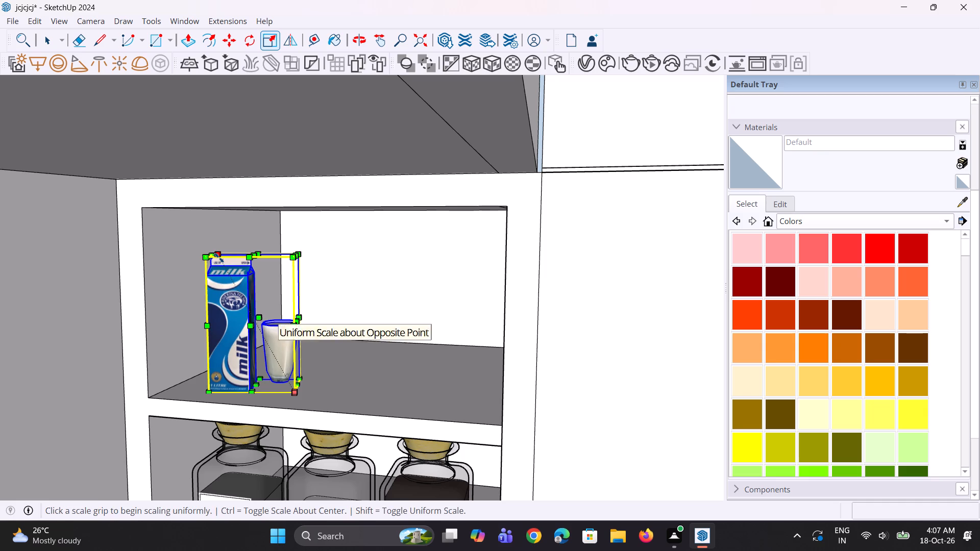
left_click(219, 257)
left_click(215, 206)
middle_click_drag(238, 335, 250, 349)
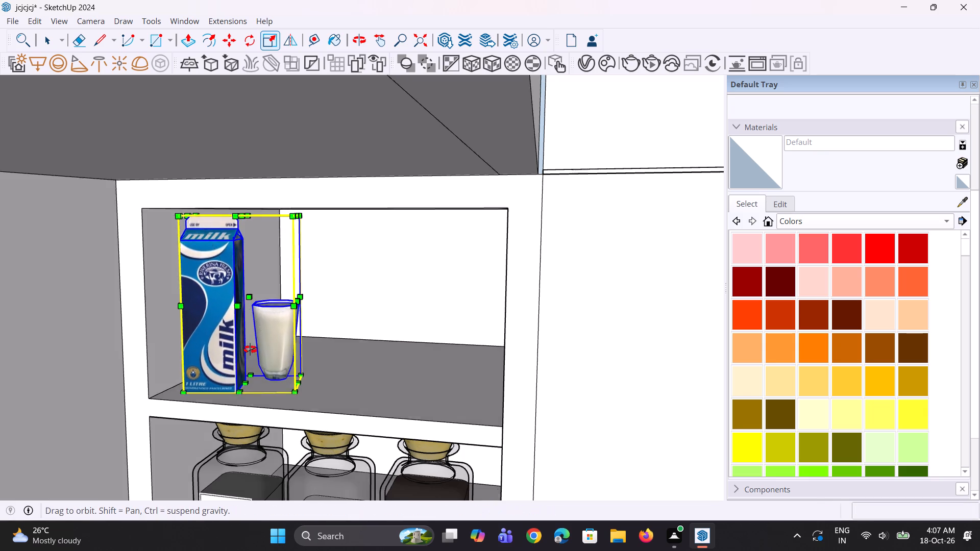
middle_click_drag(250, 349, 258, 346)
key("space")
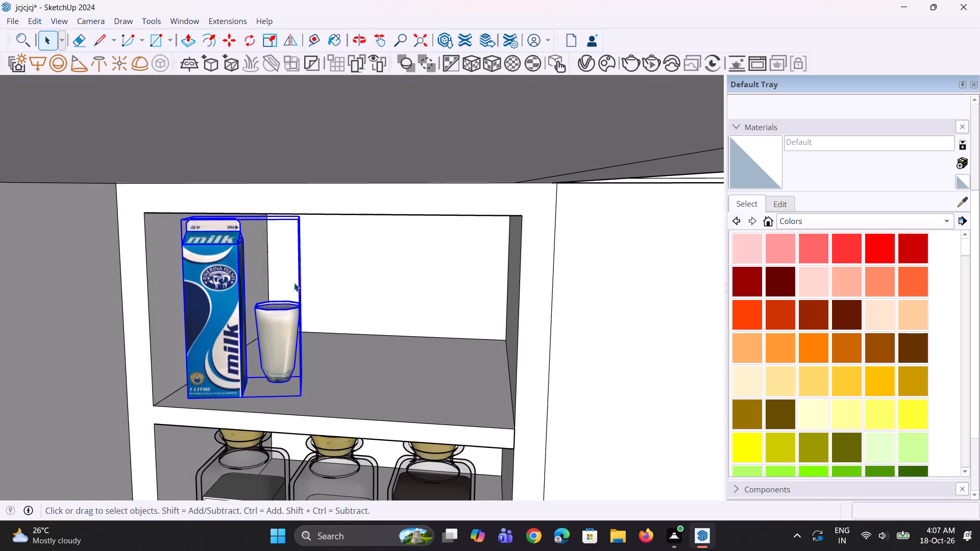
Rotate the milk carton and glass horizontally by 30 degrees on the shelf.
left_click(252, 44)
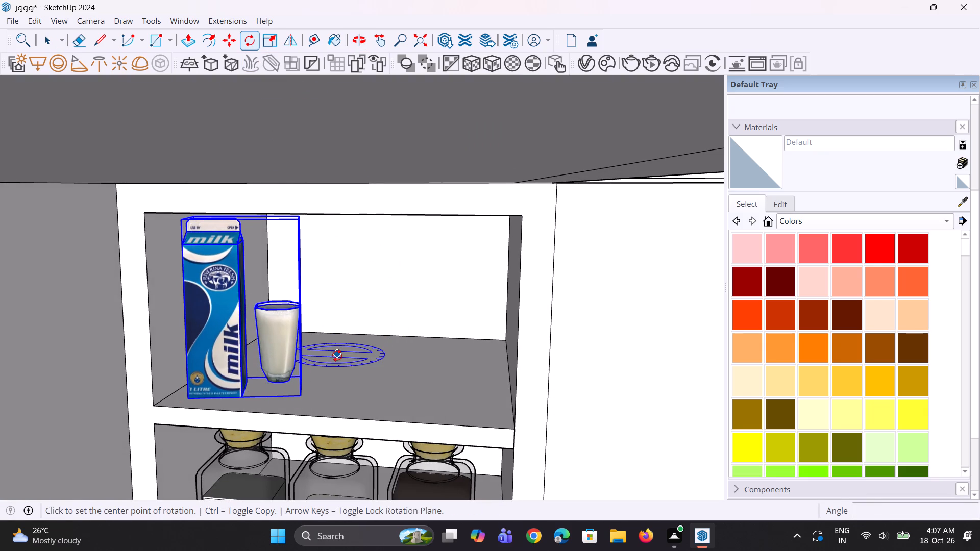
left_click(336, 356)
left_click(371, 361)
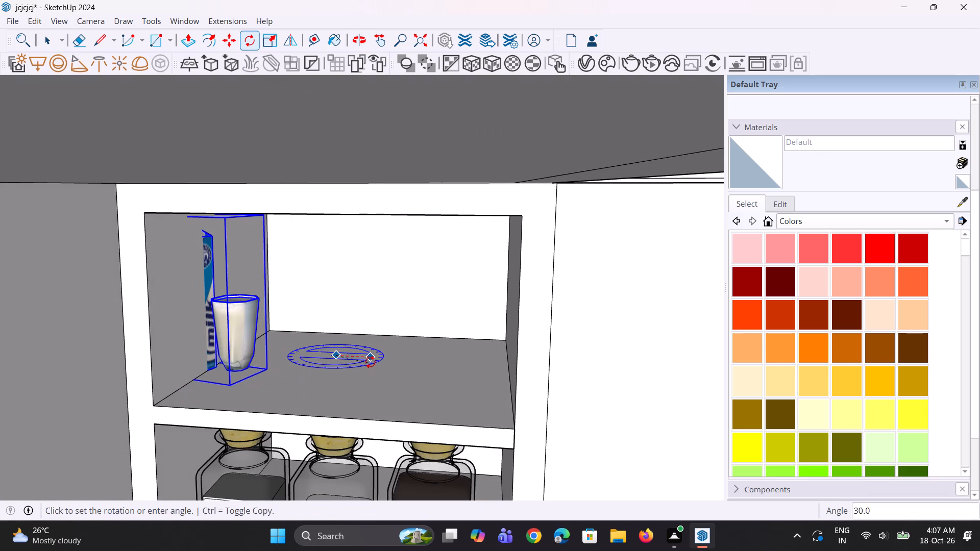
left_click(375, 365)
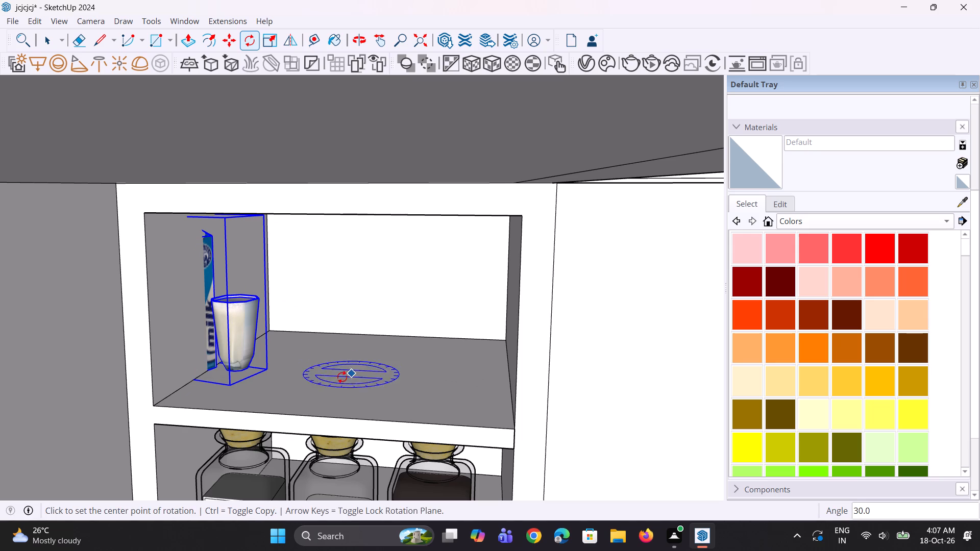
Move the milk carton and glass out of the side panel toward the middle of the shelf.
key("m")
left_click(262, 365)
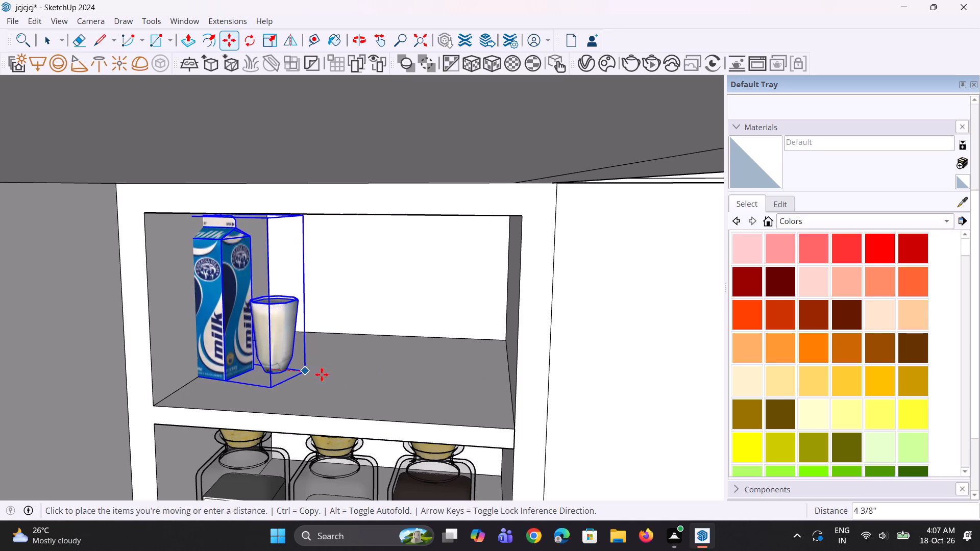
left_click(346, 379)
scroll(319, 390, "up", 1)
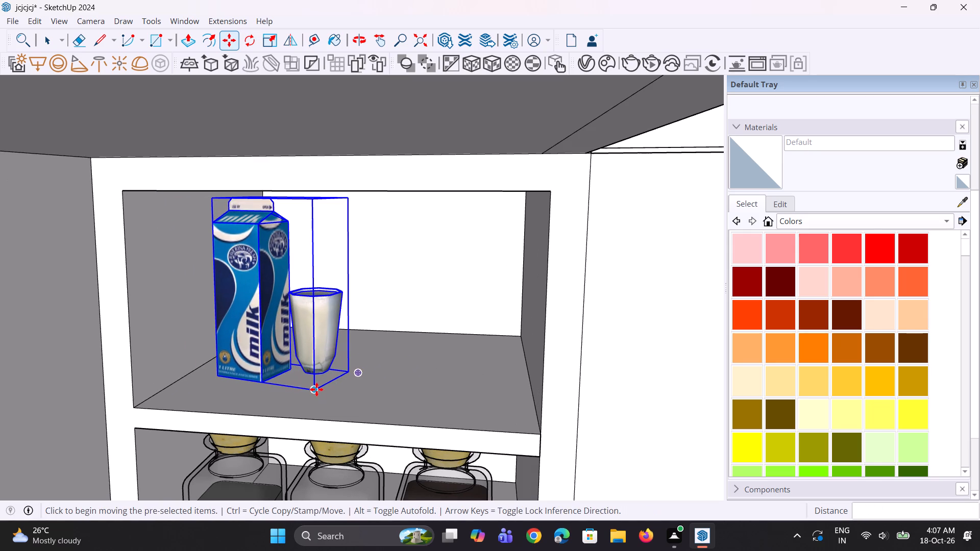
Rotate the milk carton and glass slightly back horizontally so the carton's broad face turns more toward the shelf front.
left_click(251, 47)
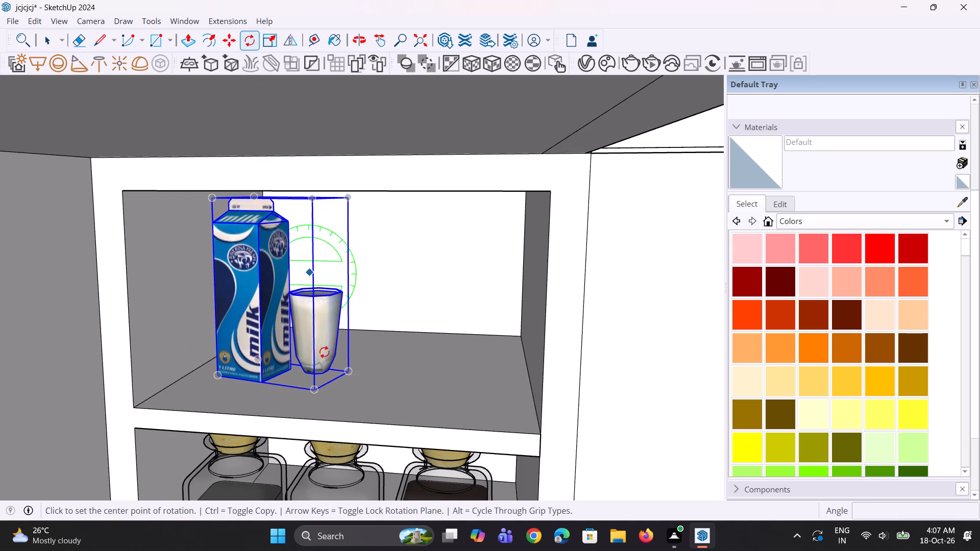
left_click(331, 400)
left_click(340, 401)
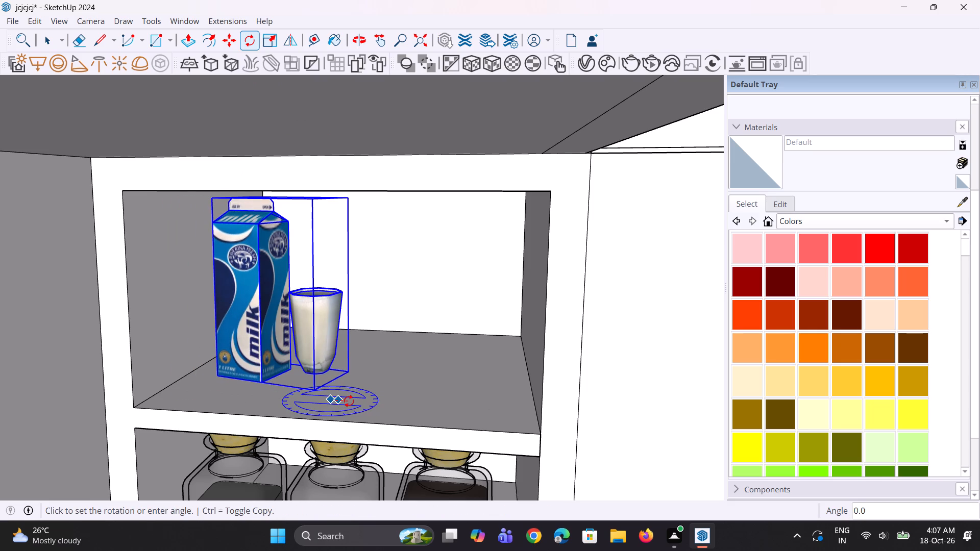
left_click(350, 400)
middle_click_drag(331, 406, 343, 407)
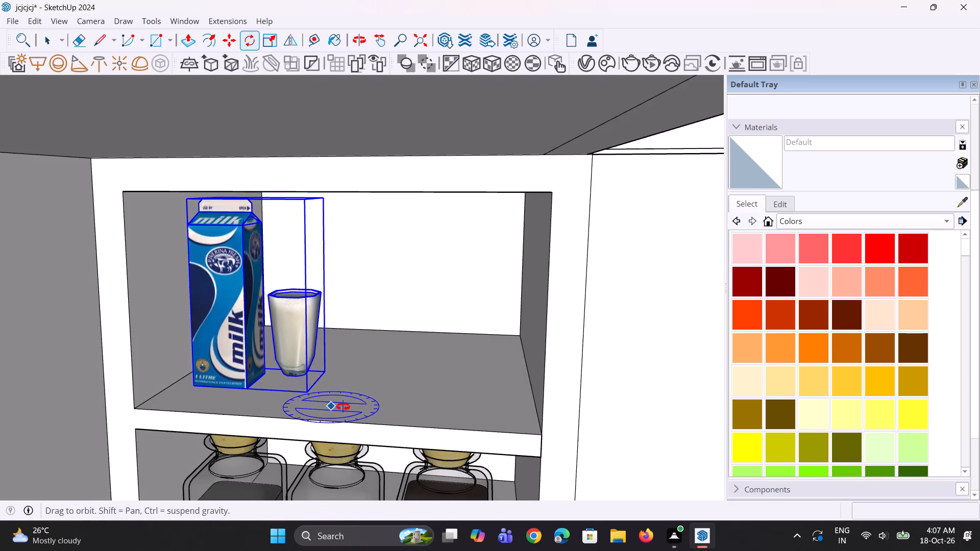
middle_click_drag(343, 407, 352, 407)
key("space")
Move the milk carton and glass about 3 1/16" toward the shelf's front edge, and slightly closer to the side panel beside the carton.
key("m")
left_click(311, 391)
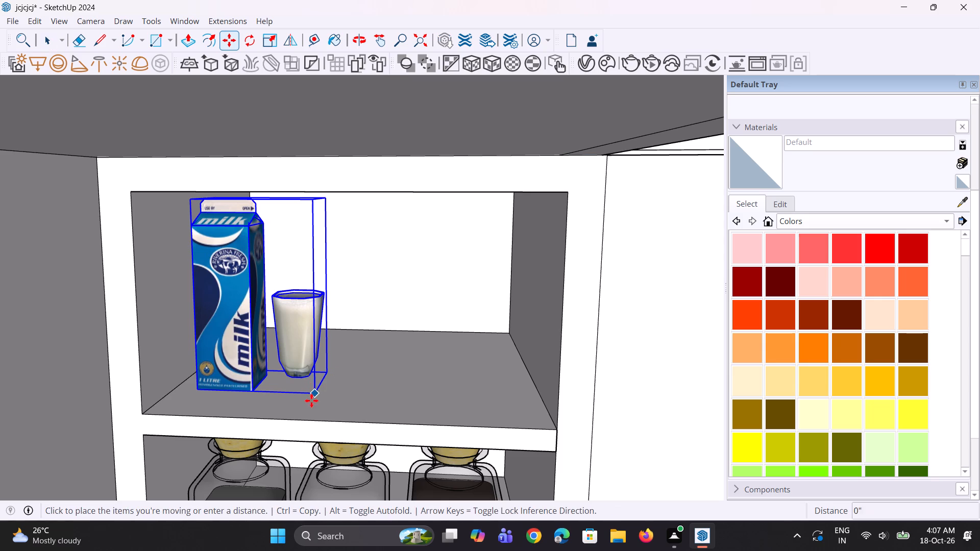
left_click(302, 404)
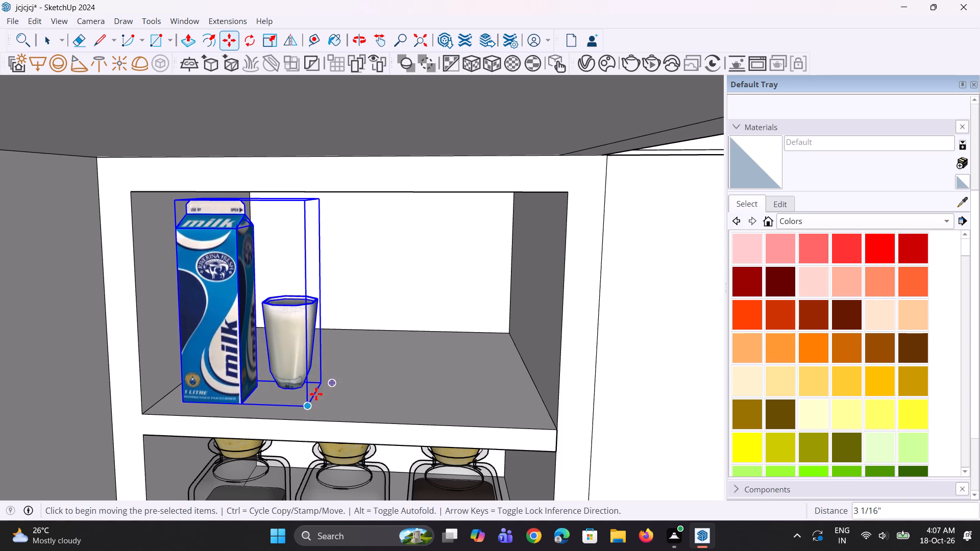
middle_click_drag(324, 389, 313, 383)
left_click(299, 405)
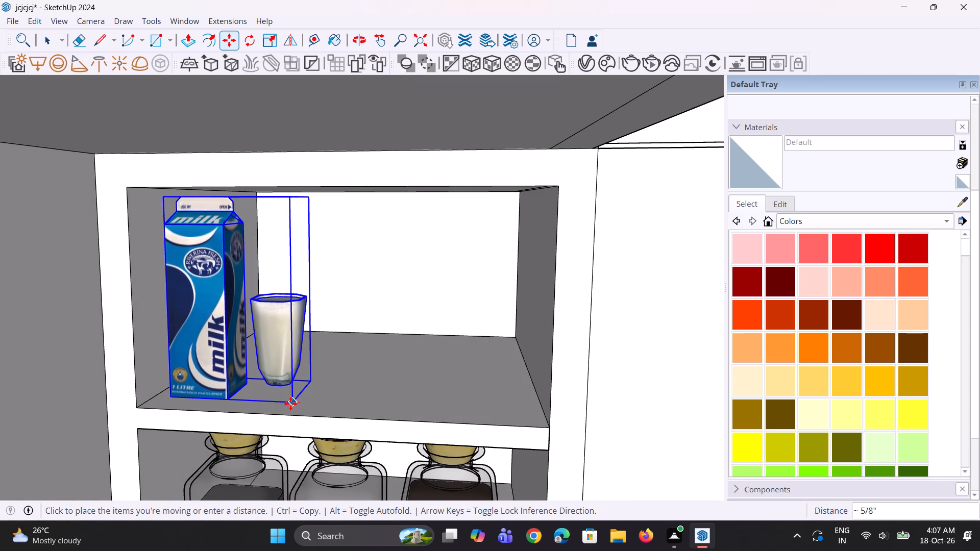
left_click(290, 404)
scroll(345, 388, "down", 8)
key("space")
key("space")
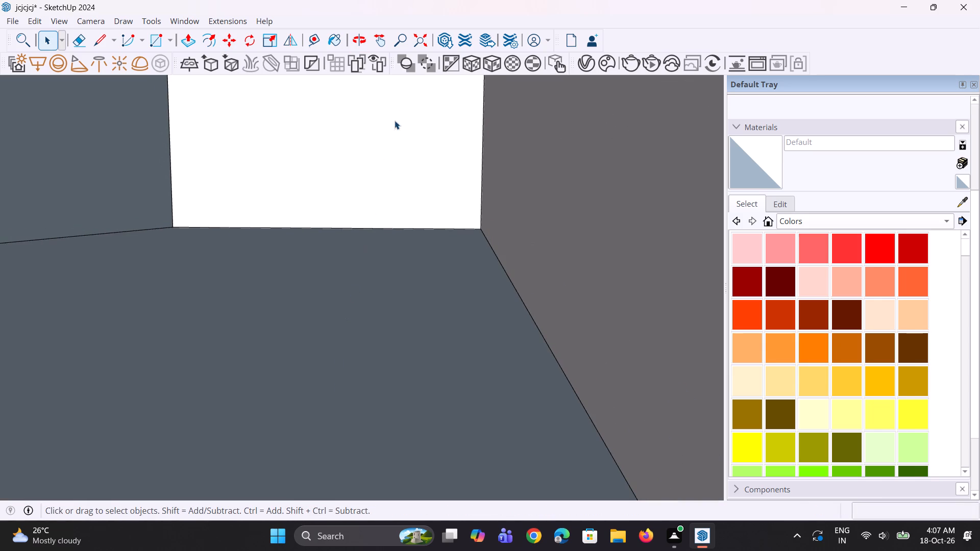
Move the lidded storage jar from the spare items into the shelf compartment holding the milk carton and glass.
left_click(430, 47)
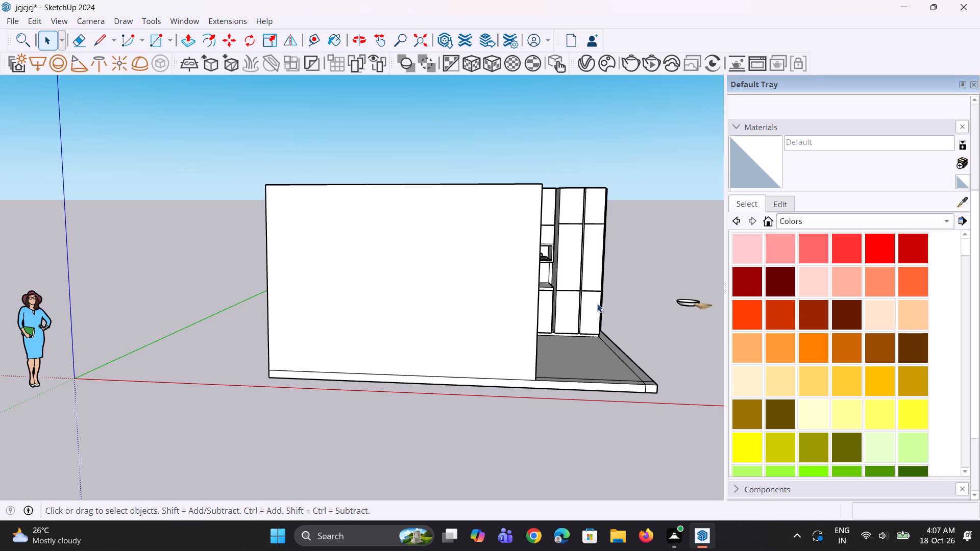
left_click(632, 312)
middle_click_drag(464, 329, 435, 344)
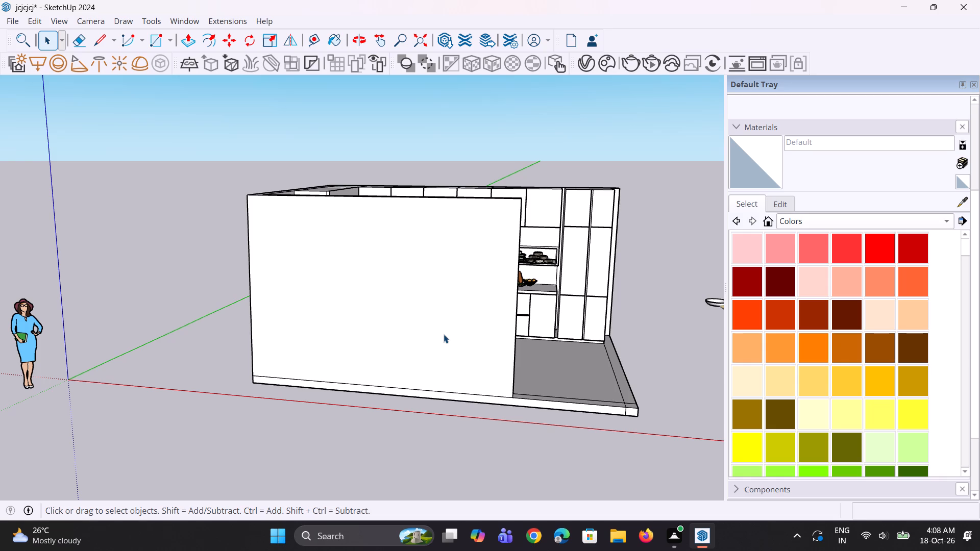
key("space")
key("space")
scroll(444, 334, "down", 3)
middle_click_drag(495, 311, 461, 389)
scroll(529, 188, "up", 3)
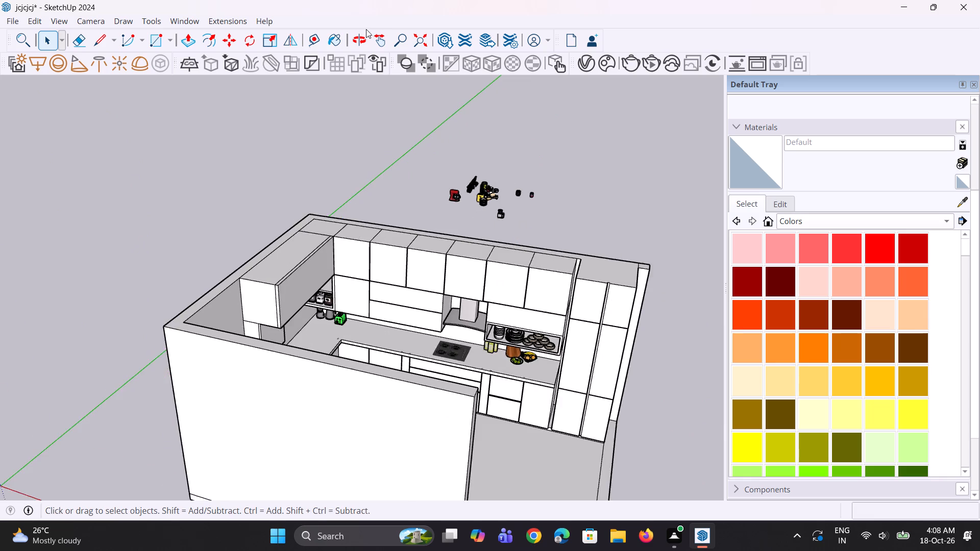
scroll(470, 145, "up", 6)
scroll(523, 195, "up", 4)
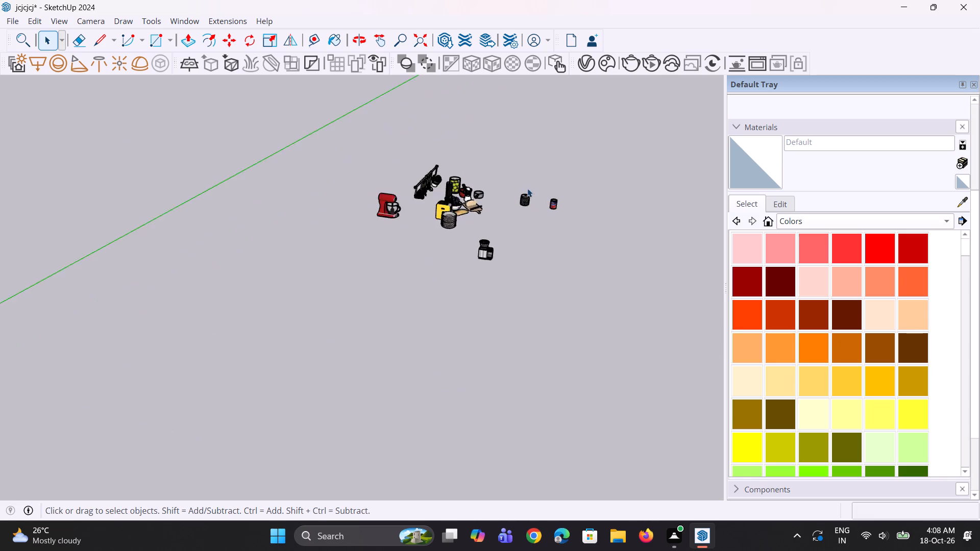
scroll(527, 188, "up", 6)
left_click(526, 207)
key("m")
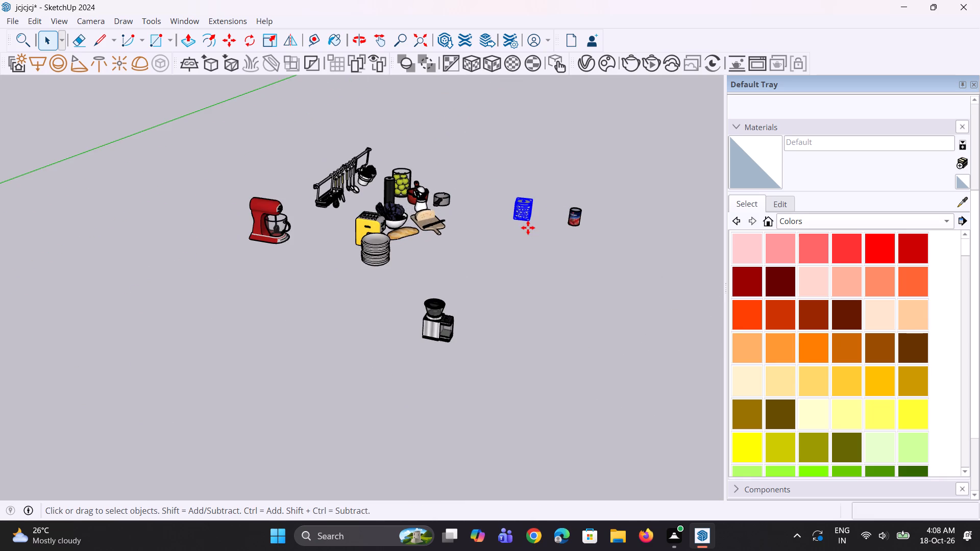
left_click(527, 222)
scroll(556, 243, "down", 17)
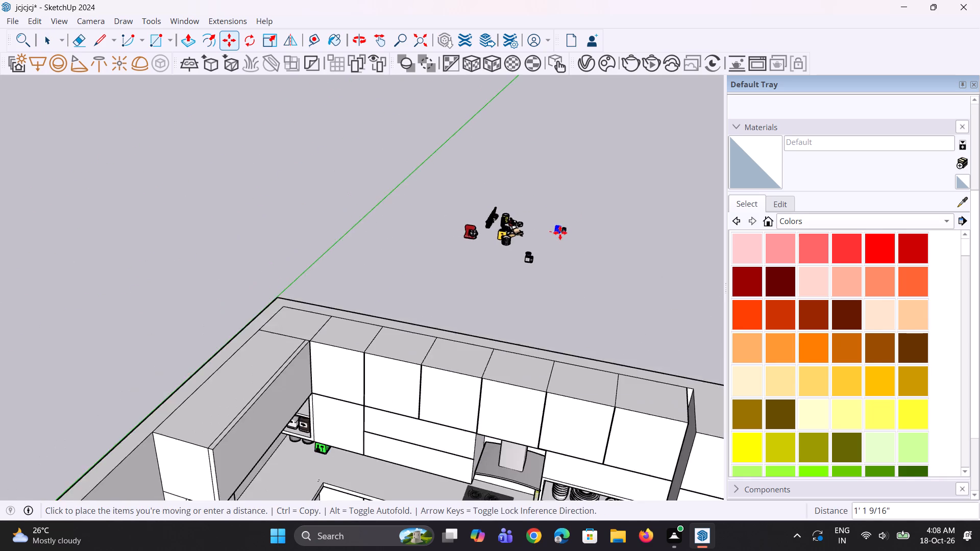
scroll(369, 384, "up", 9)
middle_click_drag(341, 379, 353, 254)
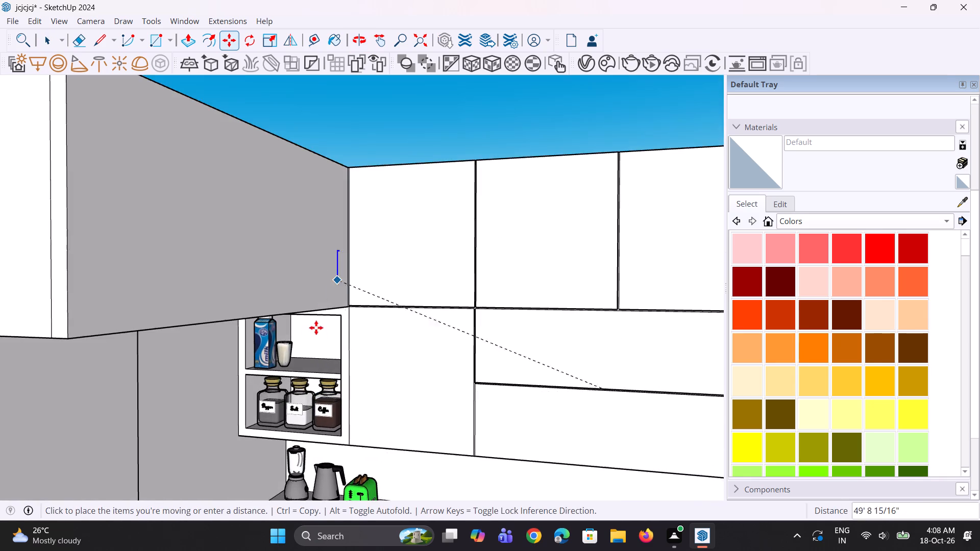
scroll(313, 349, "up", 5)
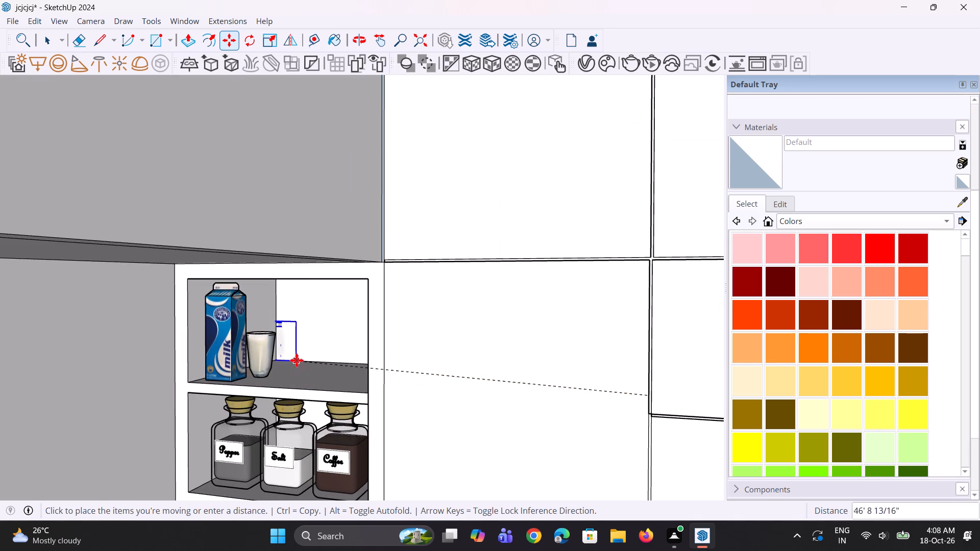
left_click(300, 365)
Move the storage jar forward out of the back wall so it stands on the shelf beside the milk glass.
middle_click_drag(331, 389, 310, 404)
scroll(311, 377, "up", 2)
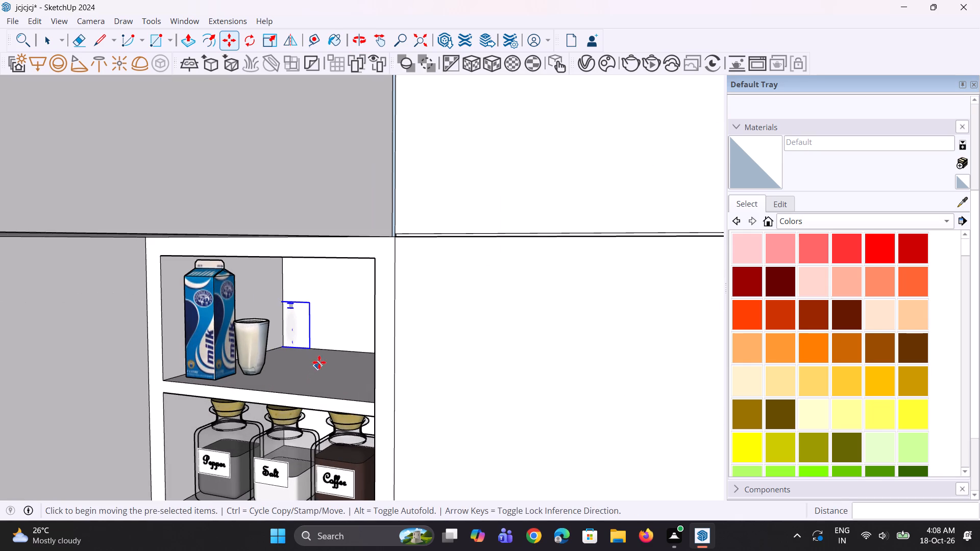
left_click(313, 350)
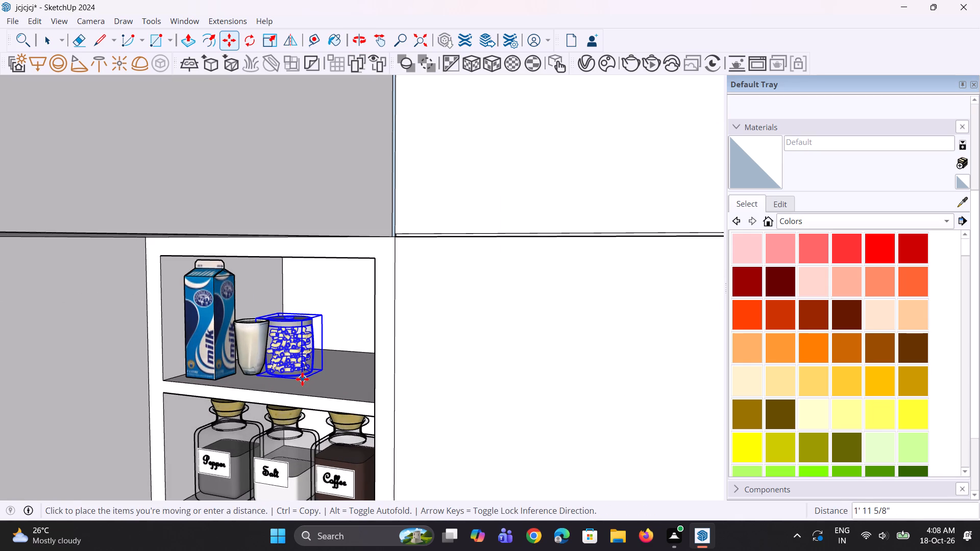
left_click(302, 379)
middle_click_drag(312, 387, 367, 386)
scroll(370, 381, "up", 3)
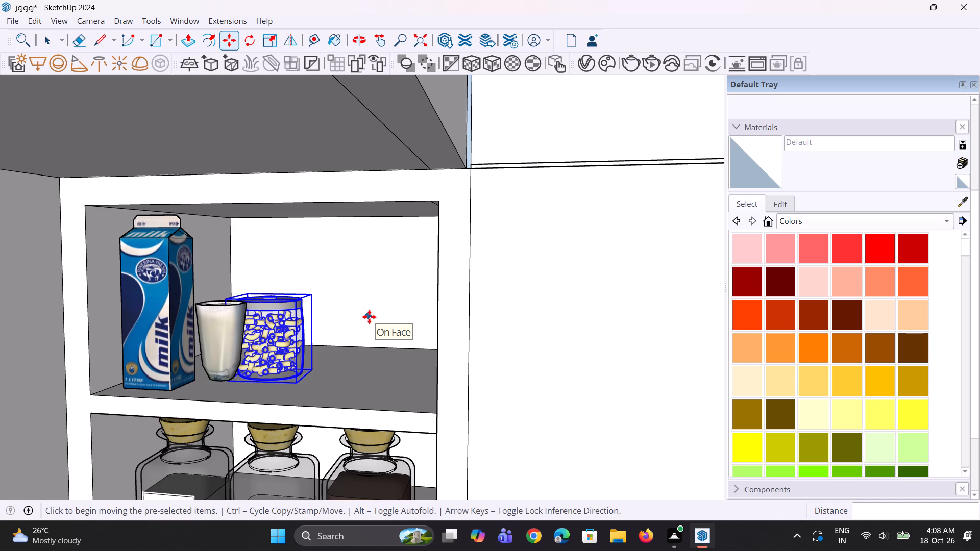
Move the pasta storage jar about 5 13/16" toward the shelf's front edge, clear of the milk glass.
scroll(298, 386, "up", 4)
left_click(291, 384)
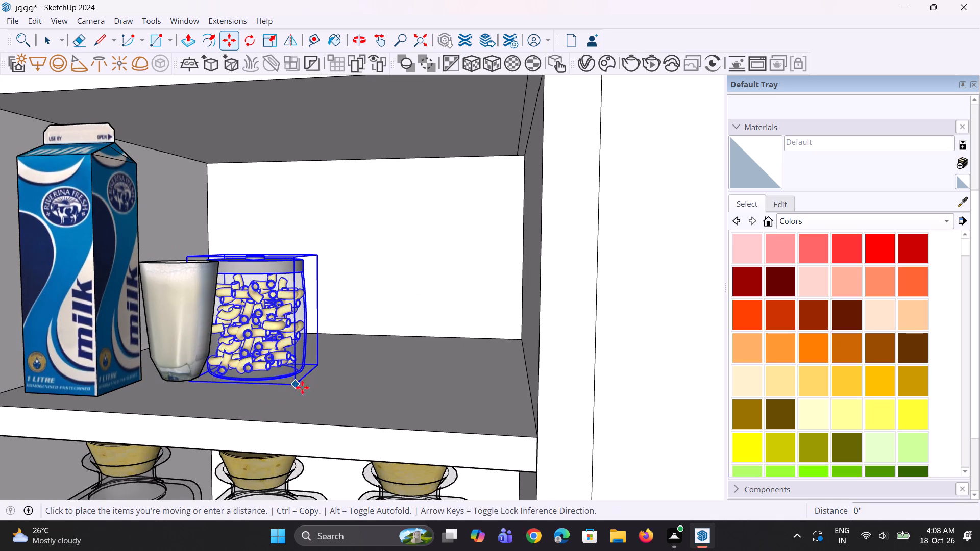
left_click(338, 407)
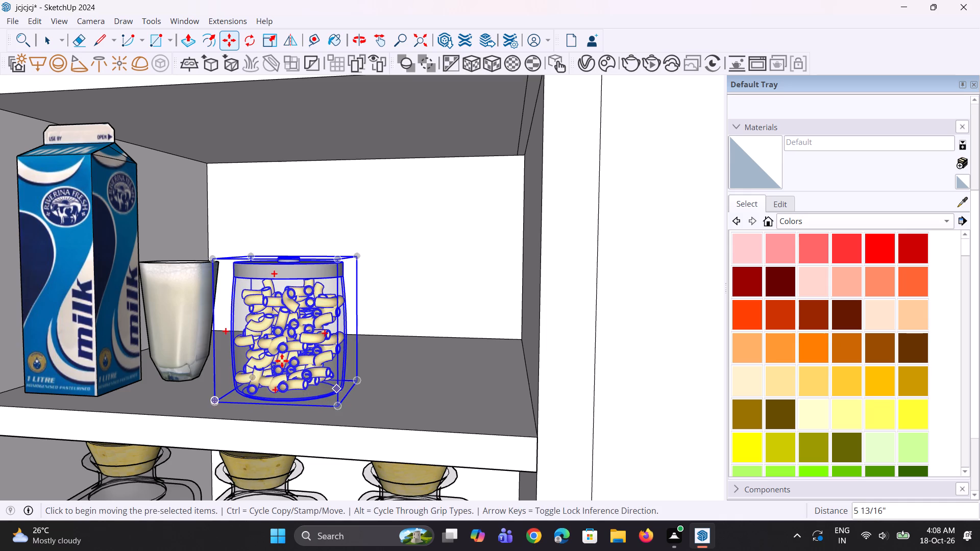
scroll(282, 361, "down", 4)
middle_click_drag(351, 367, 321, 392)
scroll(324, 391, "down", 5)
key("space")
key("space")
scroll(258, 354, "down", 5)
key("space")
middle_click_drag(350, 366, 328, 355)
scroll(330, 364, "down", 4)
left_click(421, 144)
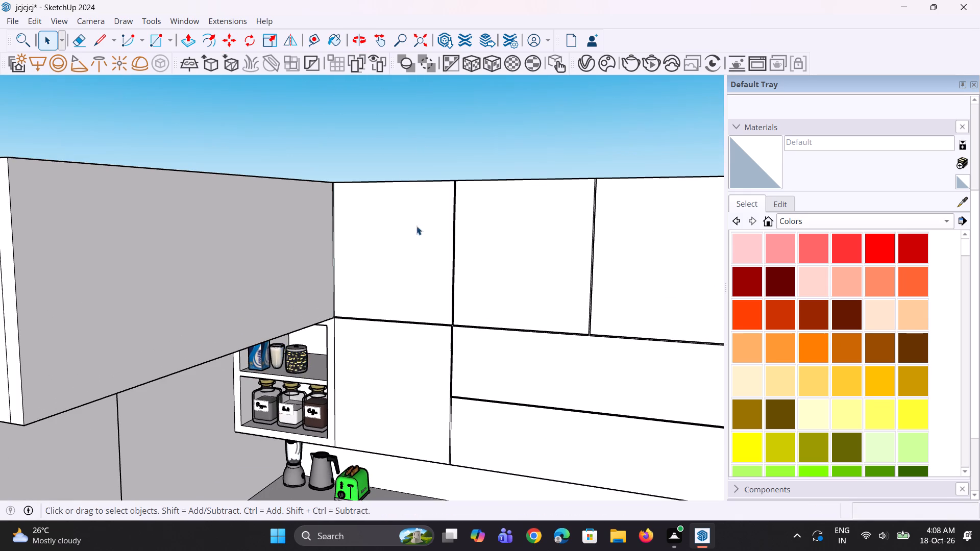
Move the tomato can from the spare items into the open shelf compartment, on the free side of the storage jar.
middle_click_drag(424, 315, 382, 381)
scroll(391, 384, "down", 6)
middle_click_drag(557, 343, 526, 383)
scroll(697, 257, "up", 3)
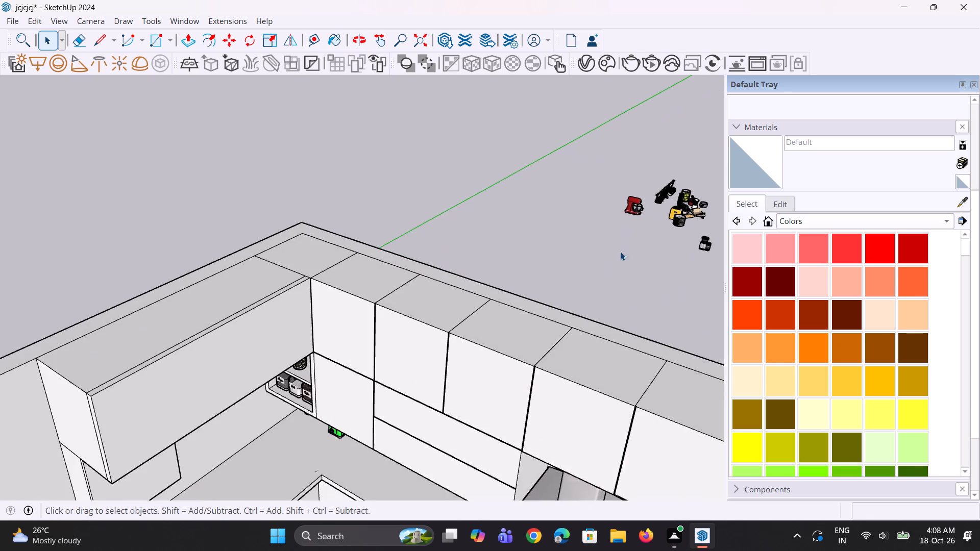
scroll(474, 299, "down", 5)
scroll(713, 249, "up", 5)
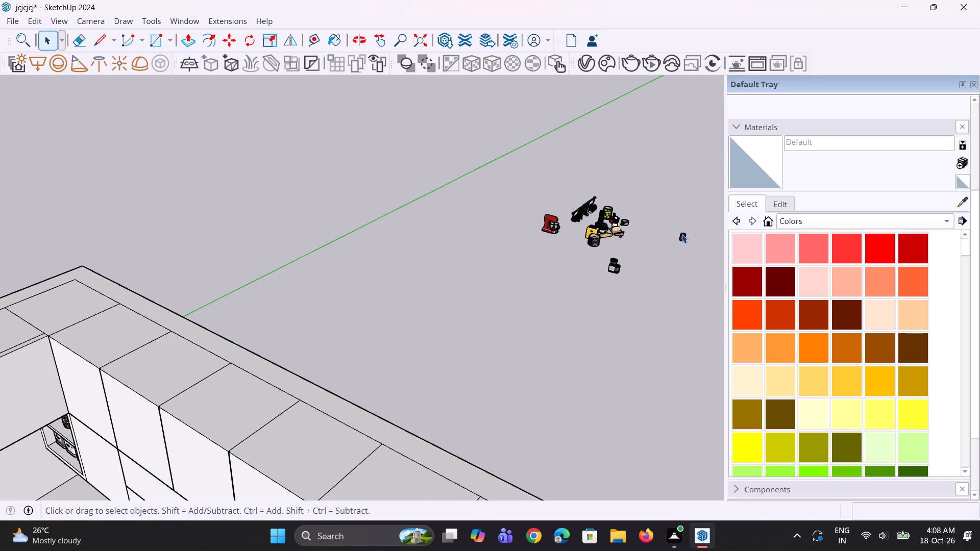
left_click(682, 234)
scroll(690, 247, "up", 5)
key("m")
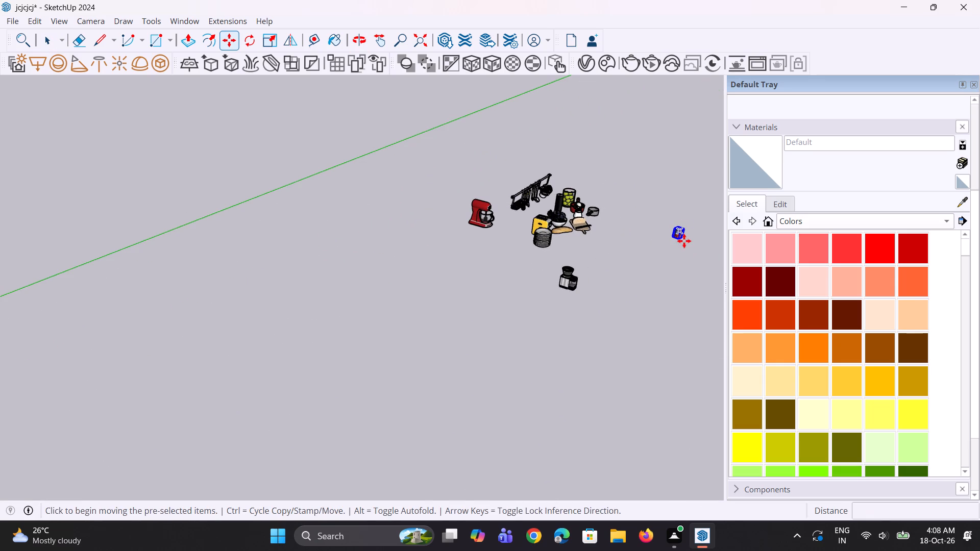
left_click(684, 241)
scroll(678, 359, "down", 15)
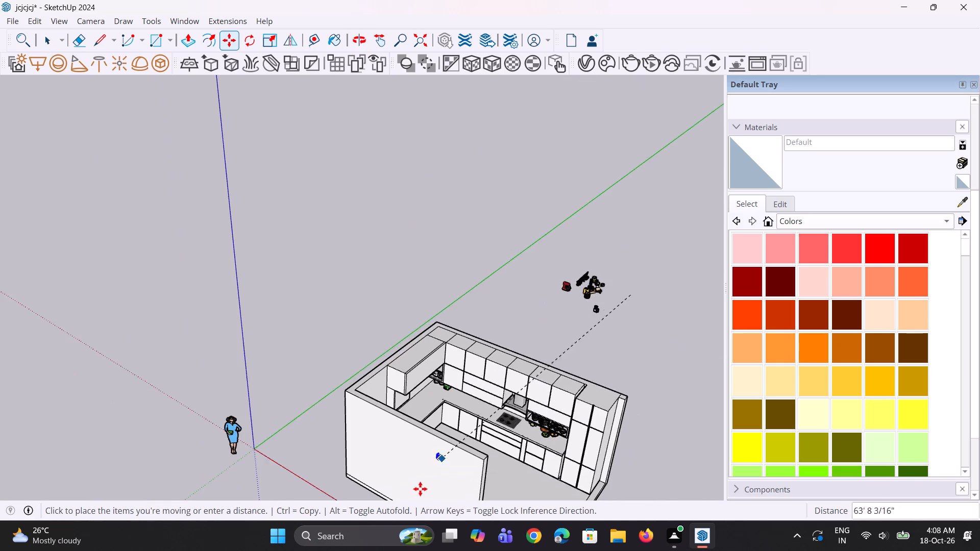
scroll(420, 489, "up", 8)
scroll(439, 311, "up", 9)
middle_click_drag(431, 306, 447, 283)
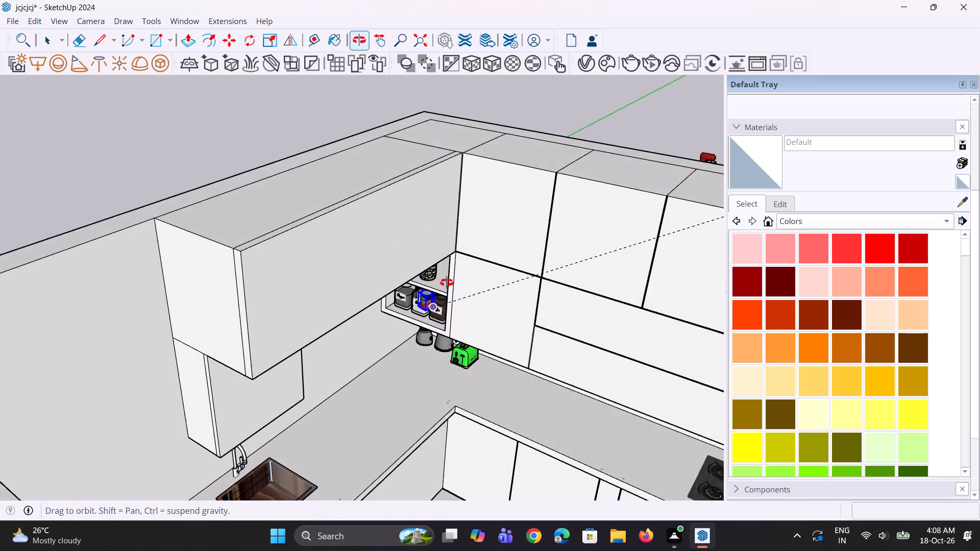
middle_click_drag(447, 283, 464, 265)
scroll(450, 279, "up", 7)
left_click(443, 288)
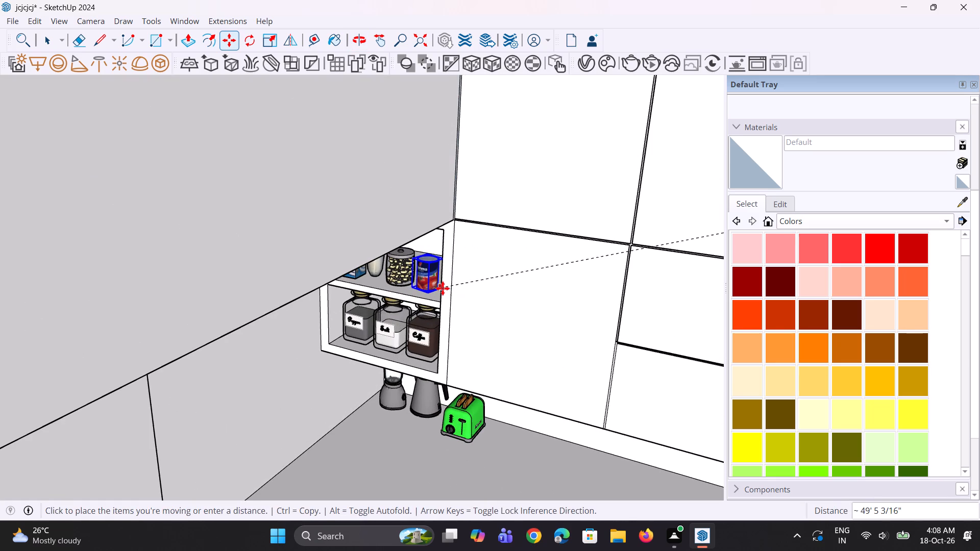
Move the tomato can forward on the shelf so it stands near the front edge, in line with the storage jar.
scroll(424, 298, "up", 1)
middle_click_drag(426, 298, 485, 278)
scroll(433, 291, "up", 6)
left_click(444, 283)
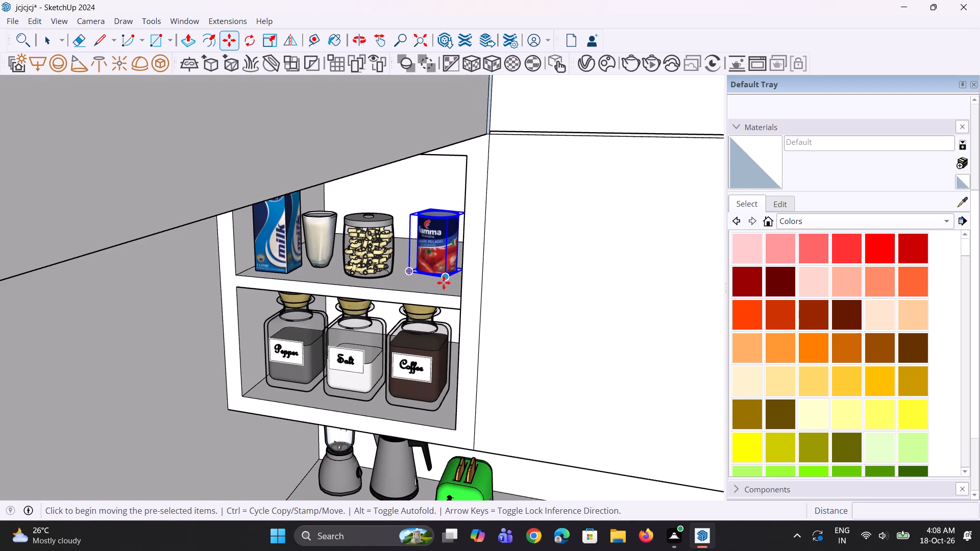
left_click(432, 293)
middle_click_drag(437, 314, 439, 328)
scroll(439, 308, "up", 7)
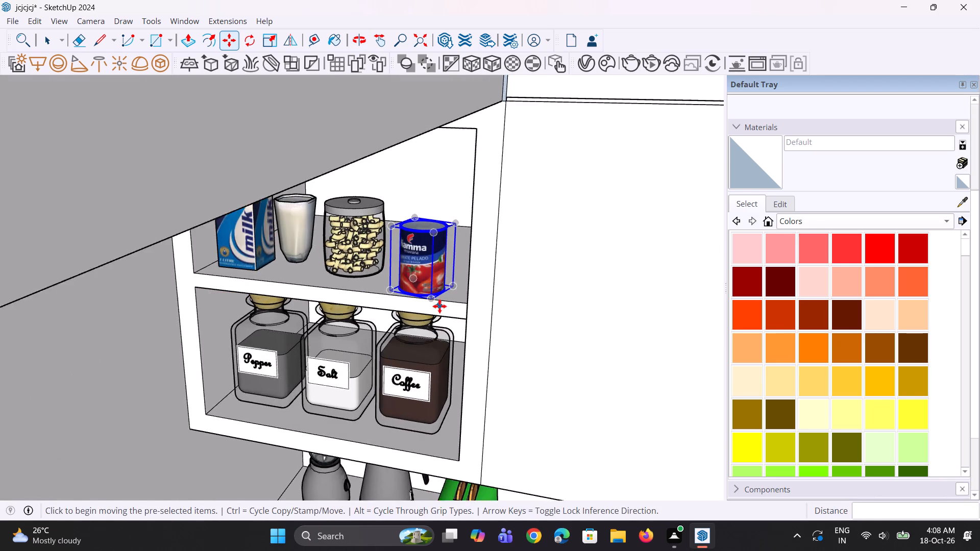
left_click(431, 301)
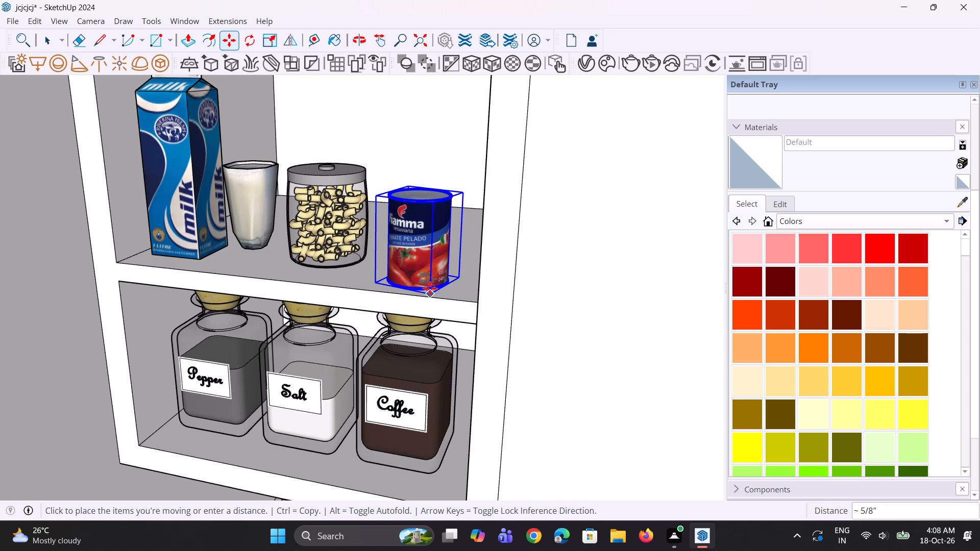
left_click(430, 282)
middle_click_drag(403, 294, 486, 286)
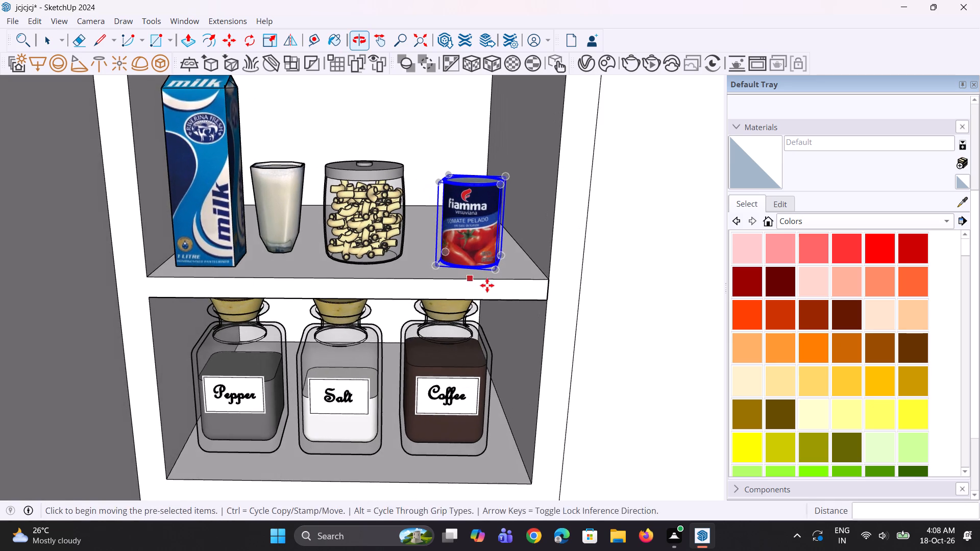
key("space")
Shift the pasta storage jar about 1" along the red axis toward the milk glass.
scroll(468, 224, "up", 3)
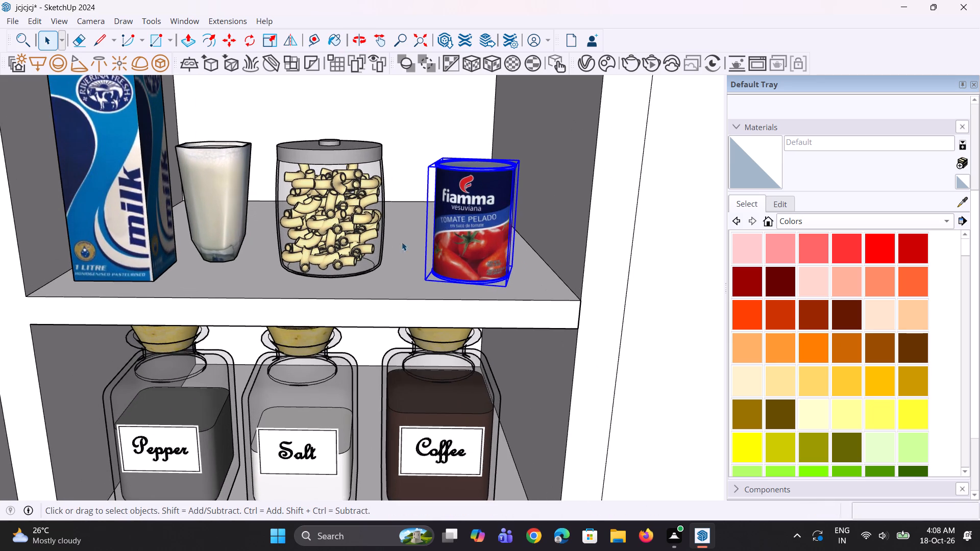
left_click(337, 233)
scroll(299, 284, "up", 2)
key("m")
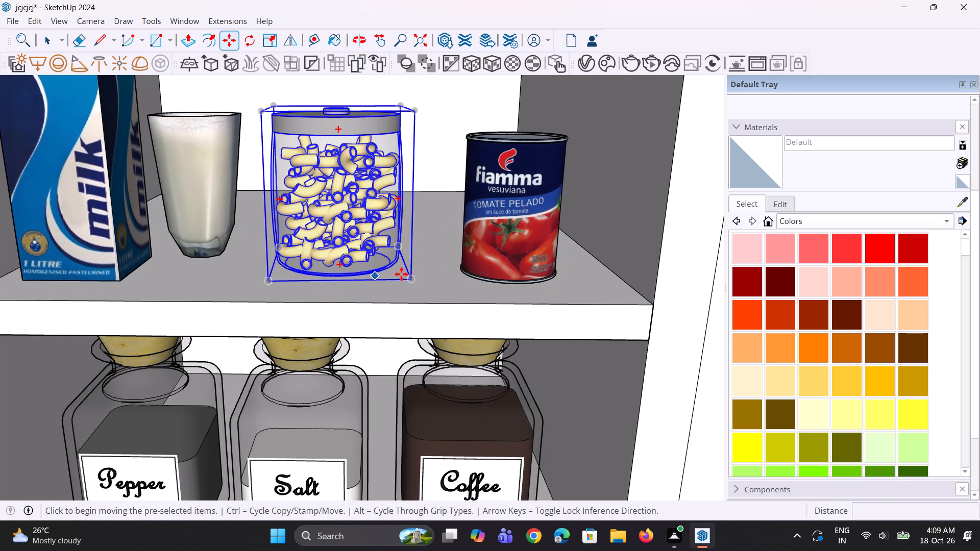
left_click(412, 279)
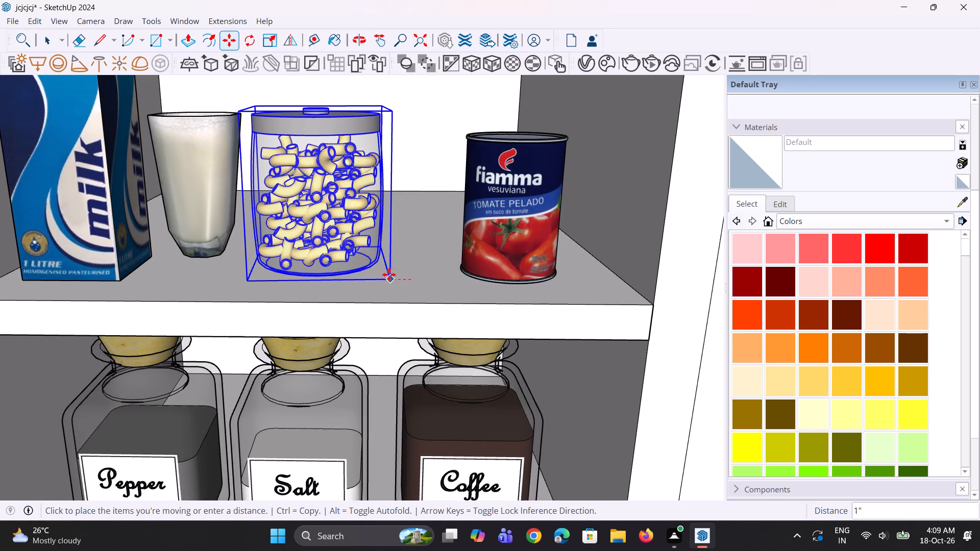
left_click(387, 274)
key("space")
left_click(416, 284)
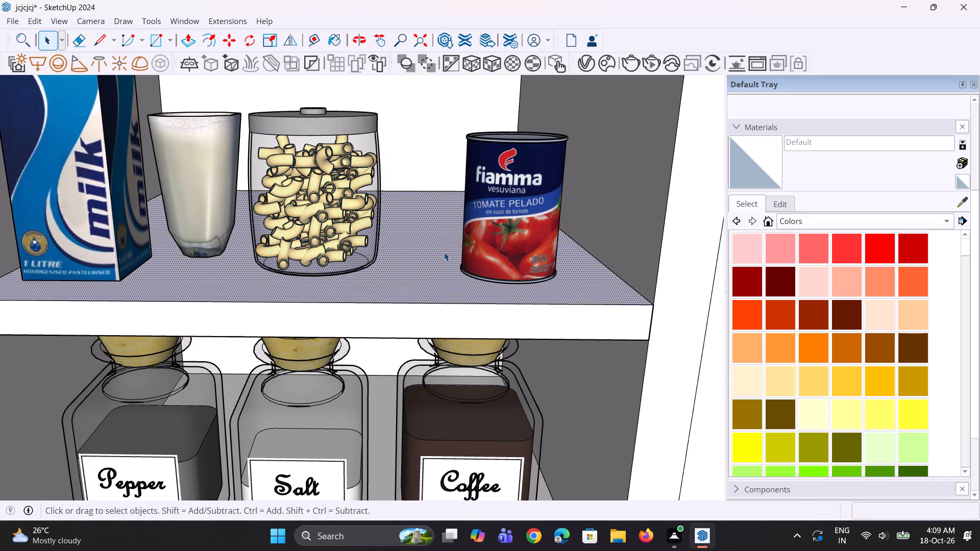
Slide the tomato can about 3 9/16" along the shelf so it stands close beside the pasta storage jar.
left_click(479, 244)
scroll(529, 280, "up", 2)
key("m")
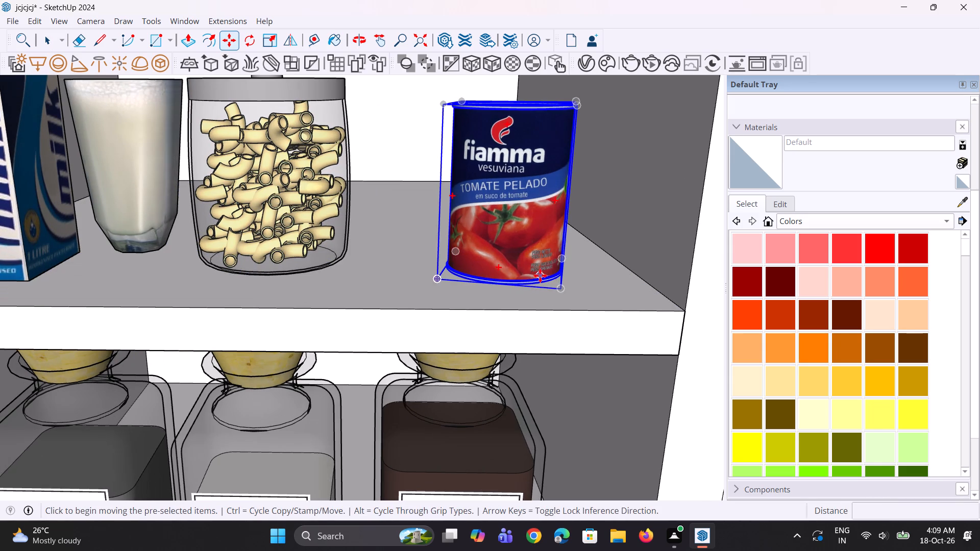
left_click(540, 275)
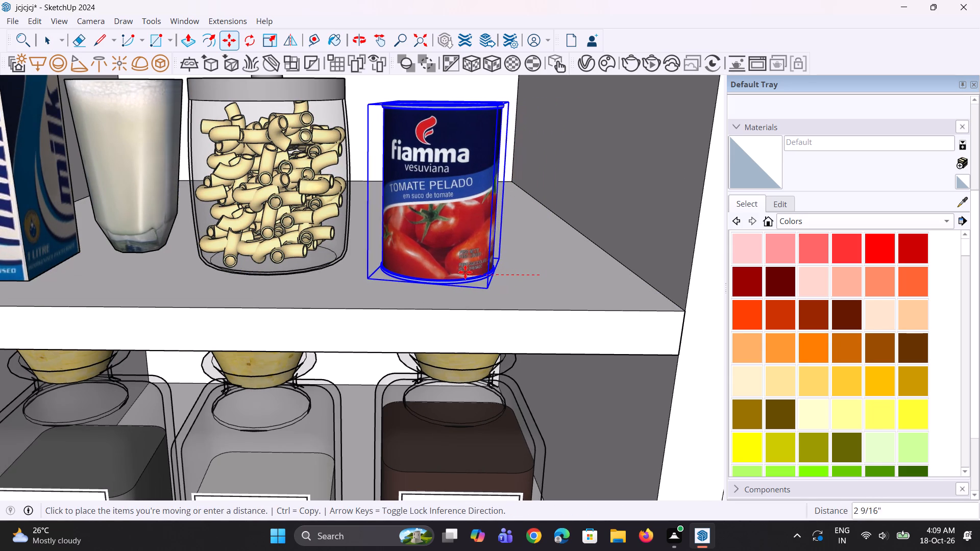
left_click(441, 277)
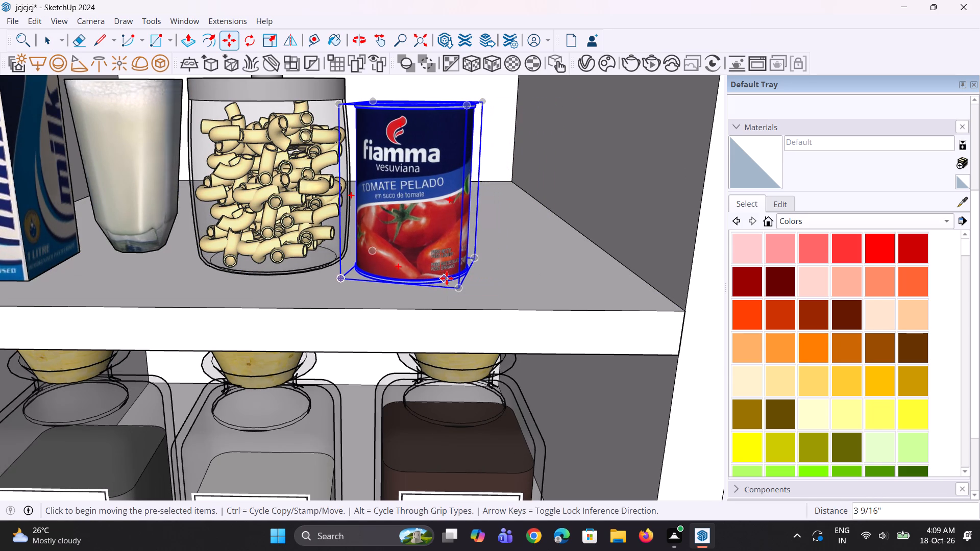
Copy the tomato can about 4 7/8" along the red axis toward the shelf's empty end.
key("m")
left_click(445, 247)
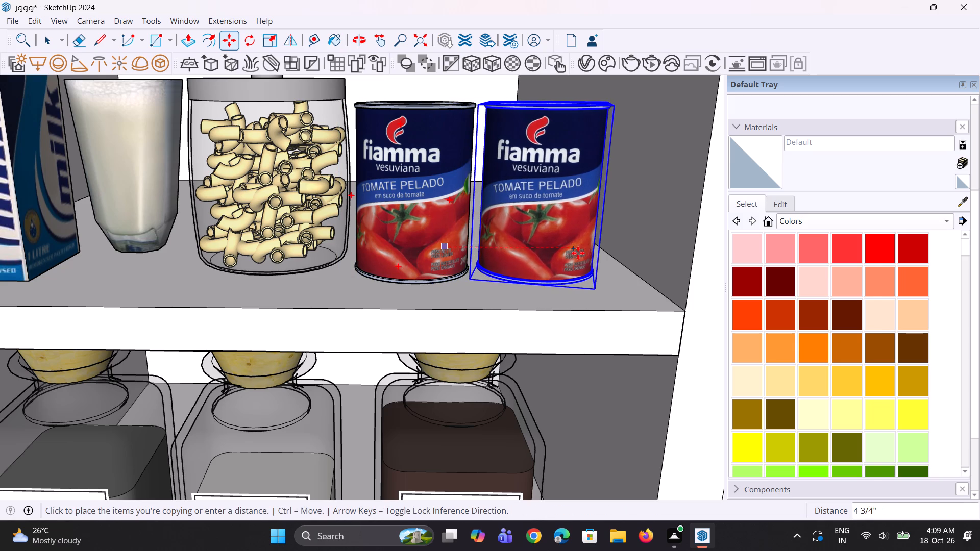
left_click(582, 250)
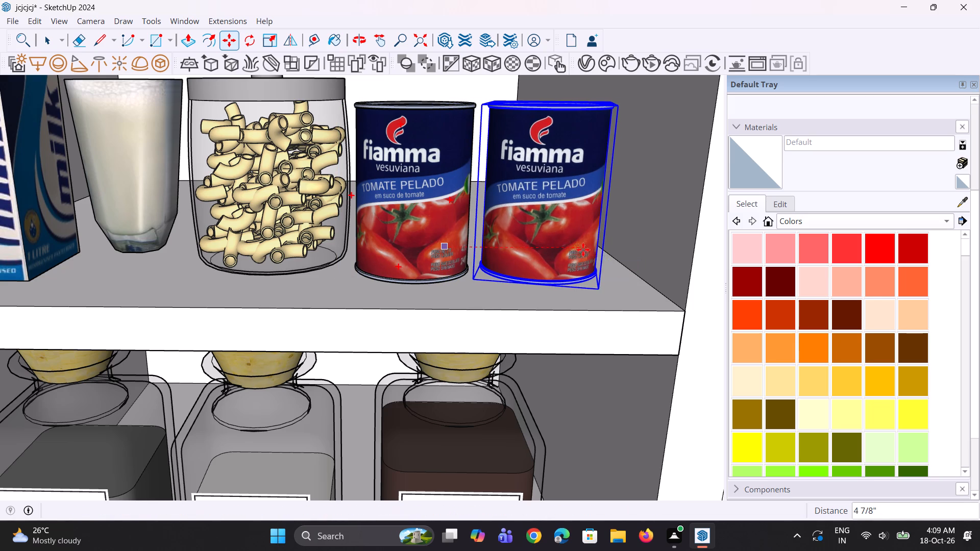
middle_click_drag(580, 281, 546, 288)
key("space")
left_click(522, 306)
Move the grey saucepan from the spare items onto the gas cooktop under the range hood.
scroll(536, 290, "down", 7)
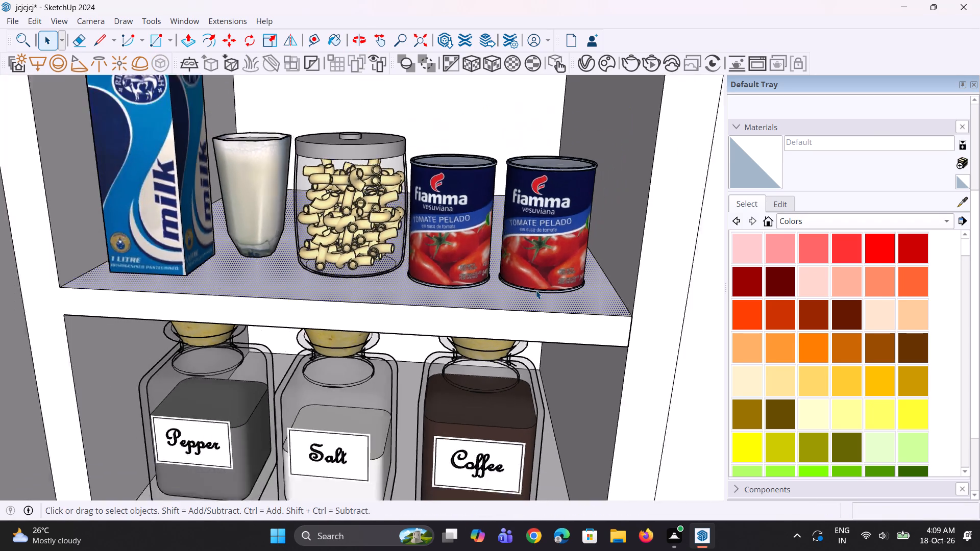
scroll(536, 290, "down", 4)
scroll(536, 290, "up", 1)
middle_click_drag(536, 290, 514, 280)
left_click(422, 35)
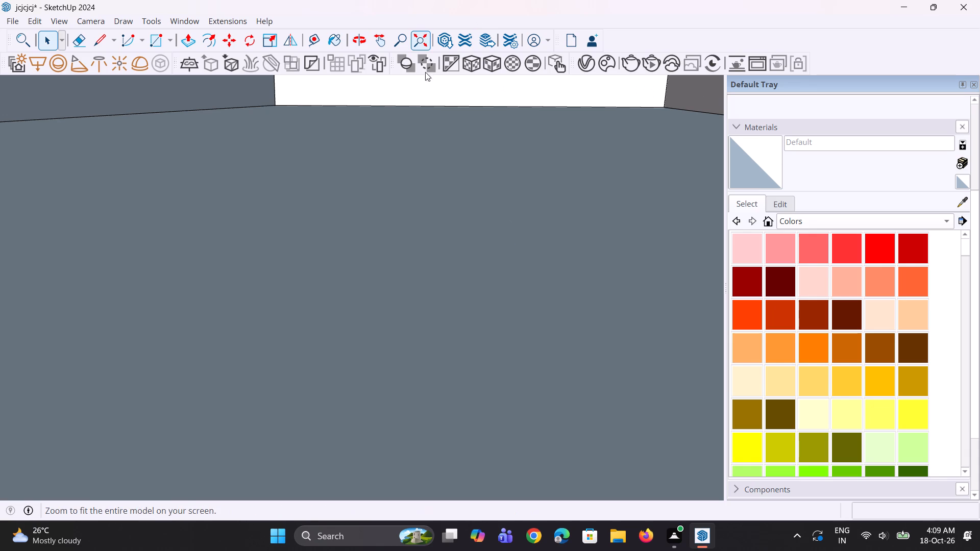
middle_click_drag(627, 236, 569, 282)
scroll(506, 266, "down", 5)
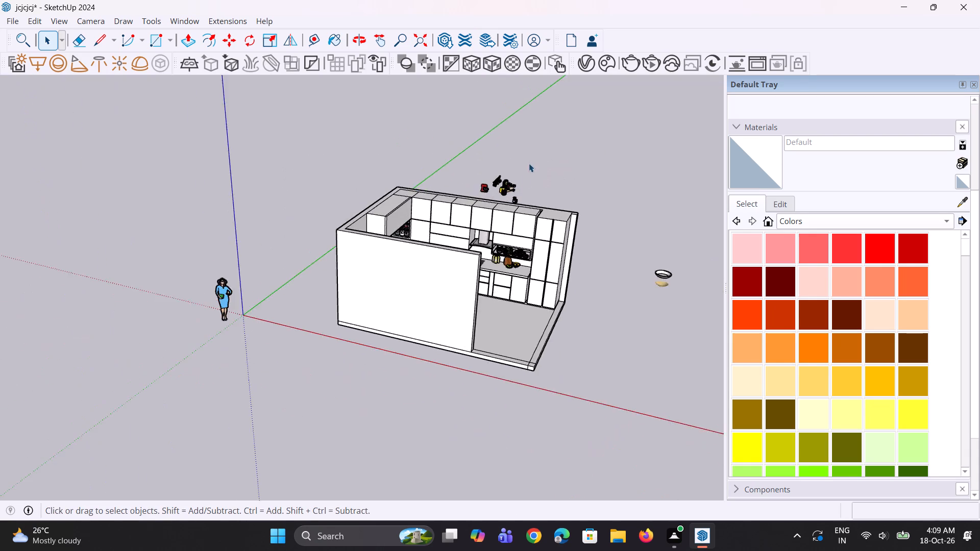
scroll(529, 163, "up", 20)
scroll(529, 163, "up", 7)
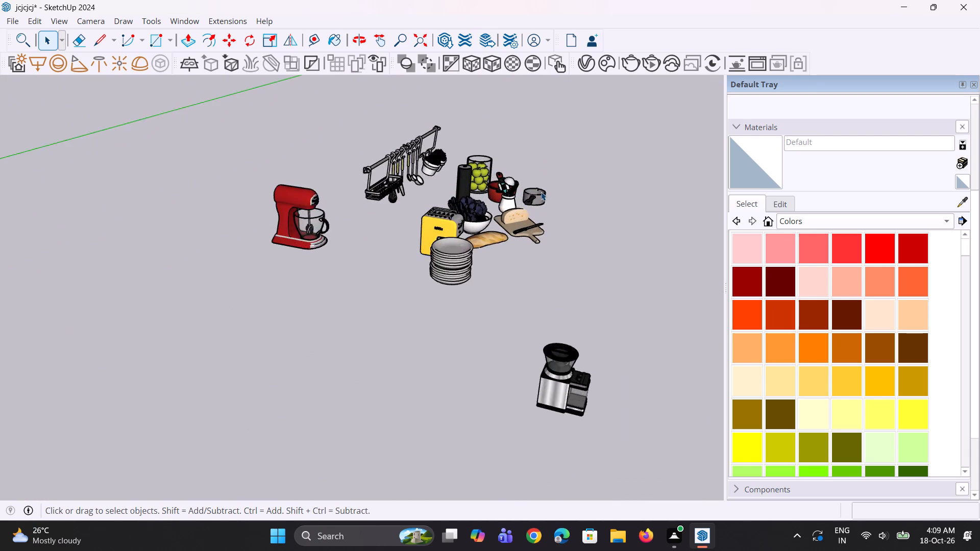
scroll(541, 192, "up", 2)
left_click(542, 198)
key("m")
left_click(526, 210)
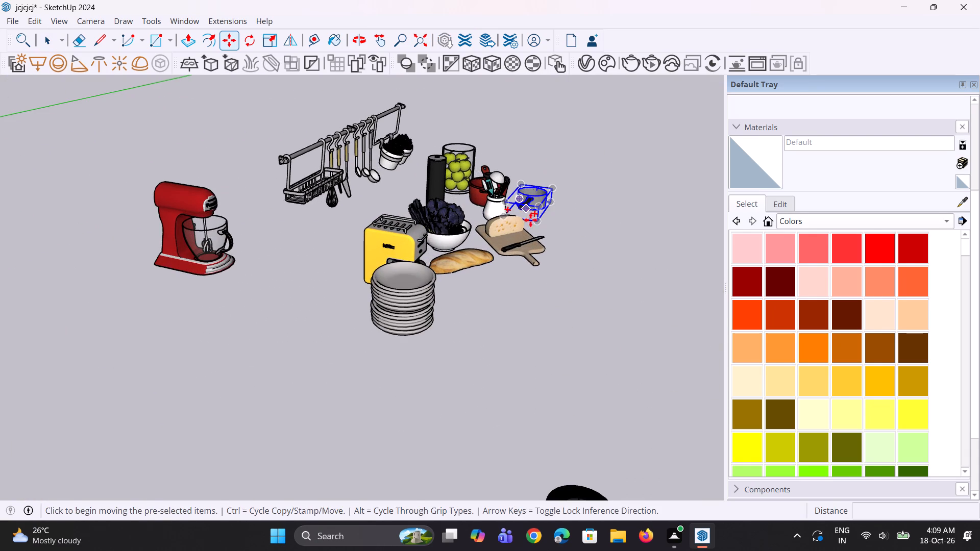
scroll(613, 247, "down", 10)
scroll(522, 215, "down", 10)
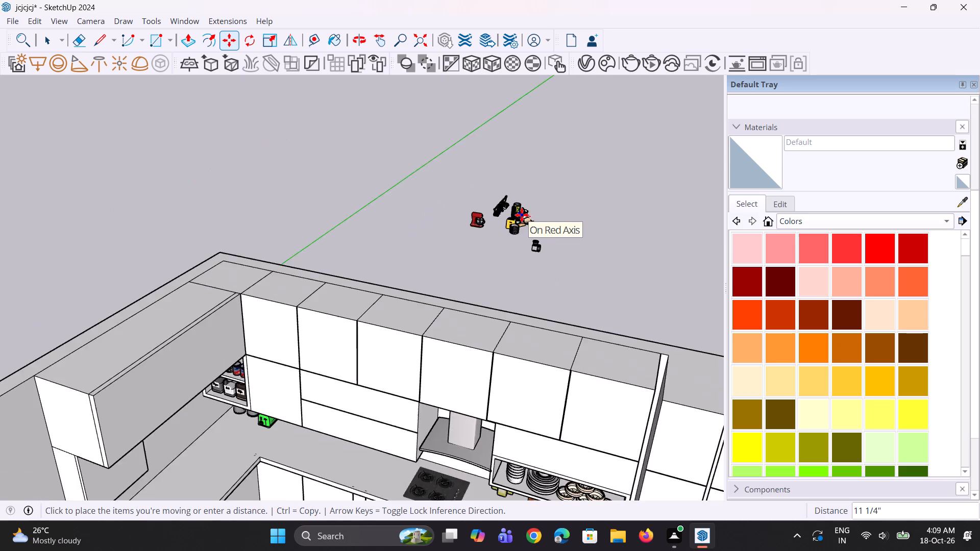
scroll(522, 215, "down", 5)
scroll(463, 379, "up", 12)
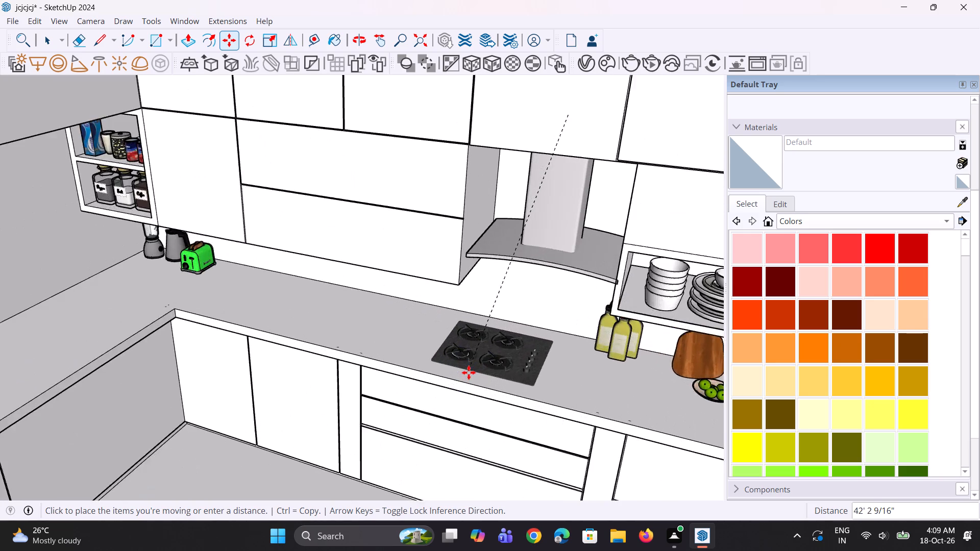
scroll(469, 372, "up", 5)
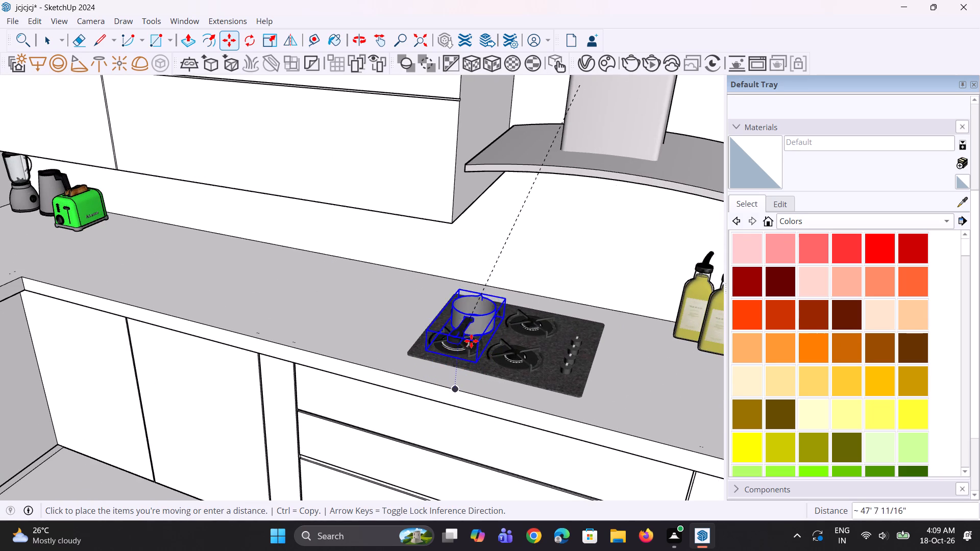
left_click(473, 330)
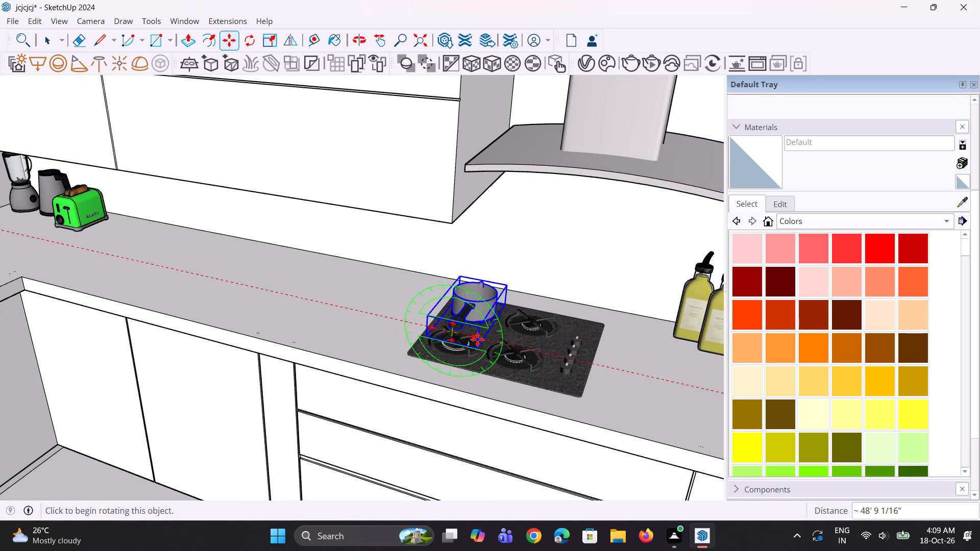
Reposition the saucepan on the cooktop, first toward the countertop front, and finally back along the green axis over the left burners.
middle_click_drag(478, 339, 520, 276)
left_click_drag(520, 274, 517, 279)
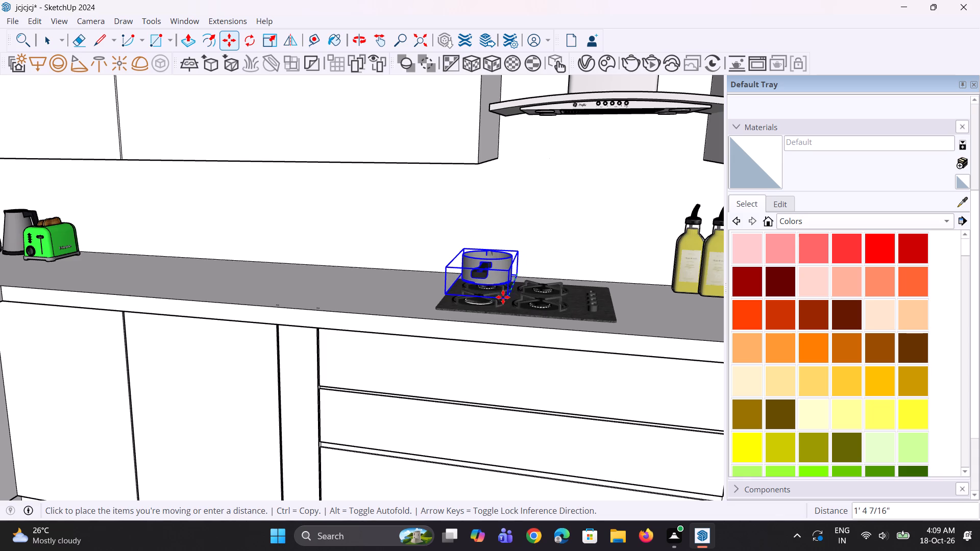
left_click(500, 298)
middle_click_drag(500, 299, 463, 333)
scroll(455, 321, "up", 2)
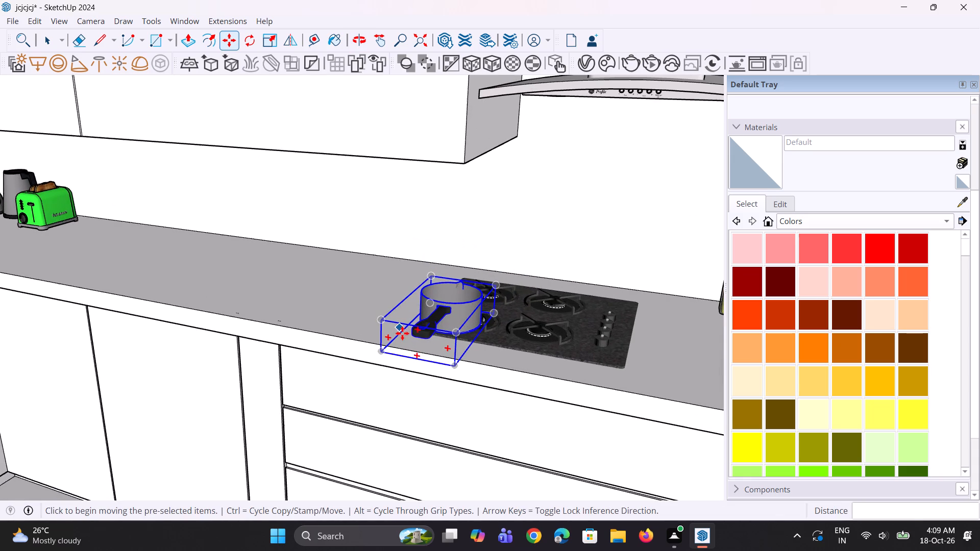
left_click(458, 367)
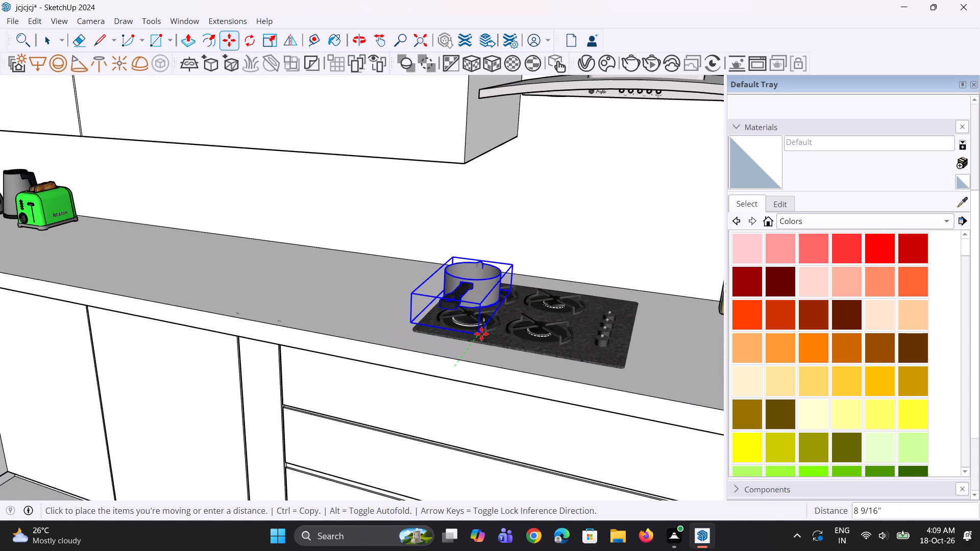
left_click(485, 330)
Scale the saucepan down uniformly from a corner so it is closer to the size of a single burner.
key("s")
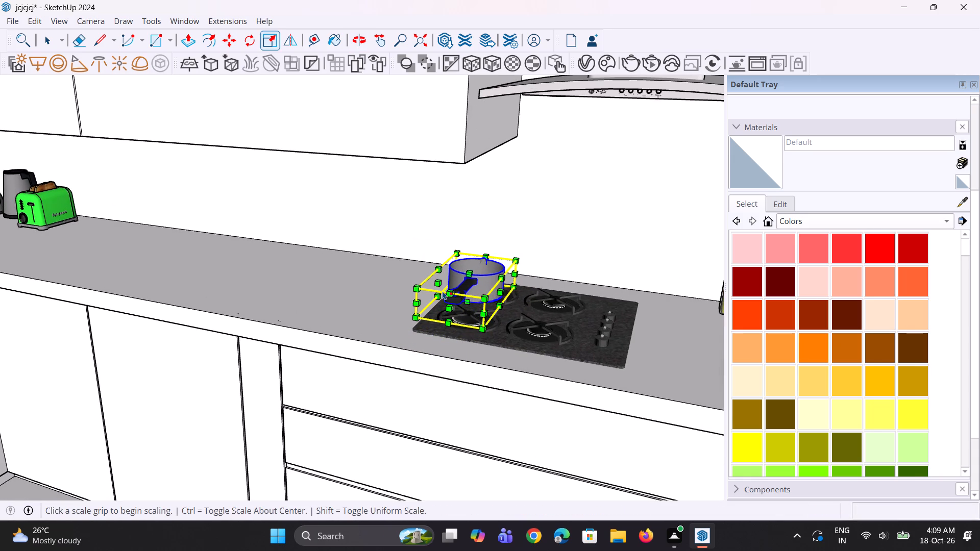
left_click(419, 289)
left_click(463, 284)
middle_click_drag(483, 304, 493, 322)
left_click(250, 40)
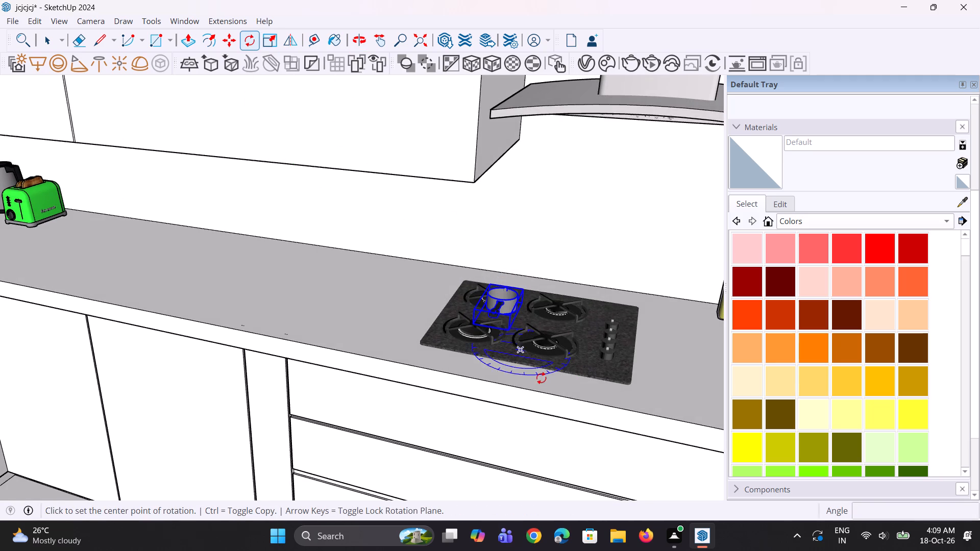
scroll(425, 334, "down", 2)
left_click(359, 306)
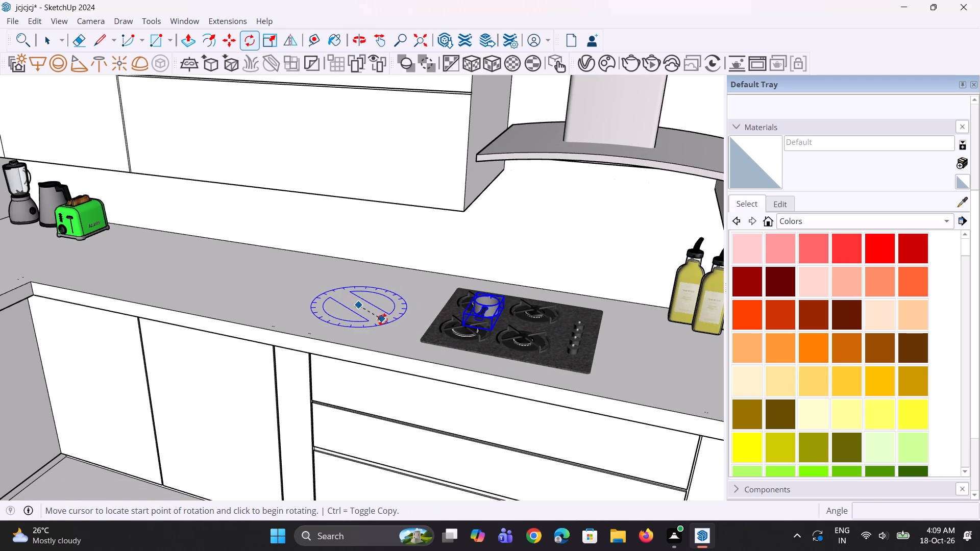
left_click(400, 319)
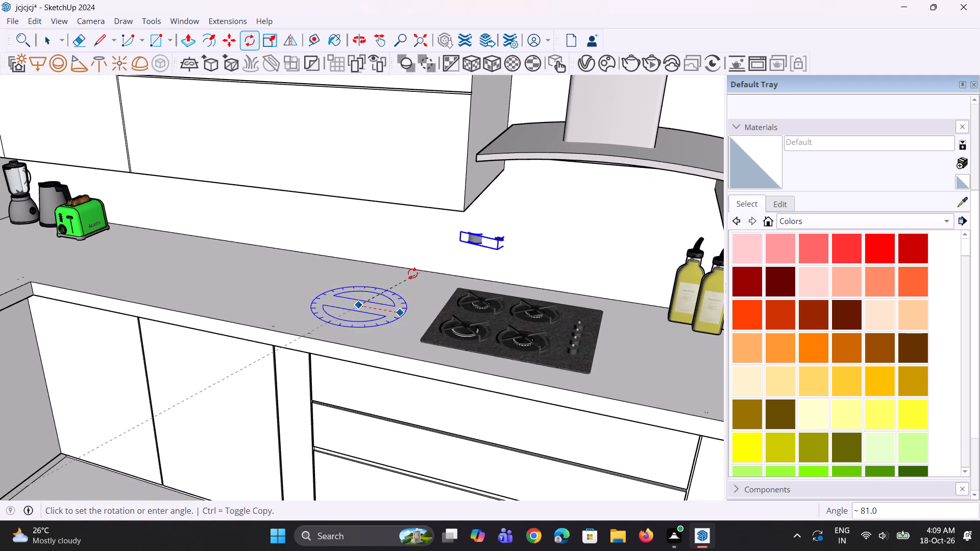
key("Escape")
Move the saucepan from the cooktop about 26' 5 3/8" out onto the open ground outside the kitchen.
scroll(392, 293, "down", 5)
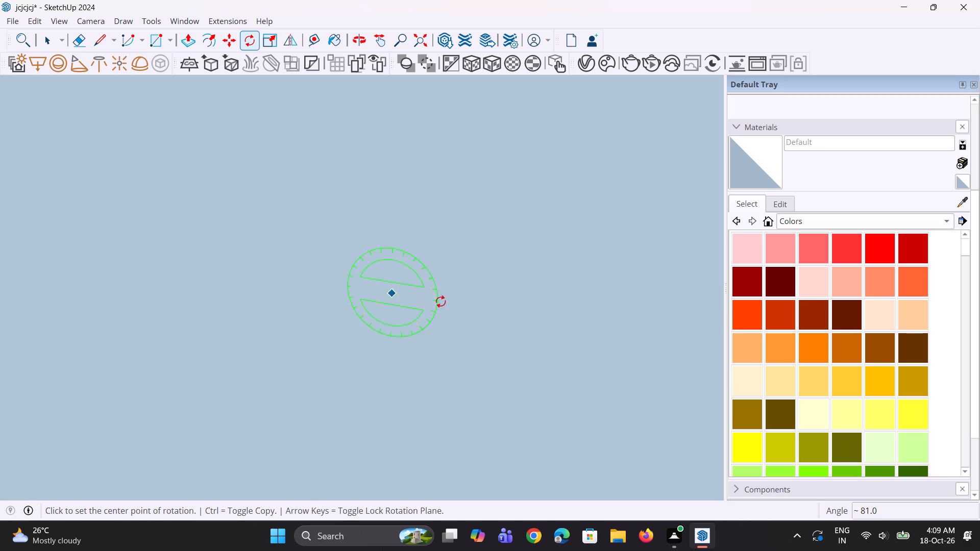
left_click(426, 38)
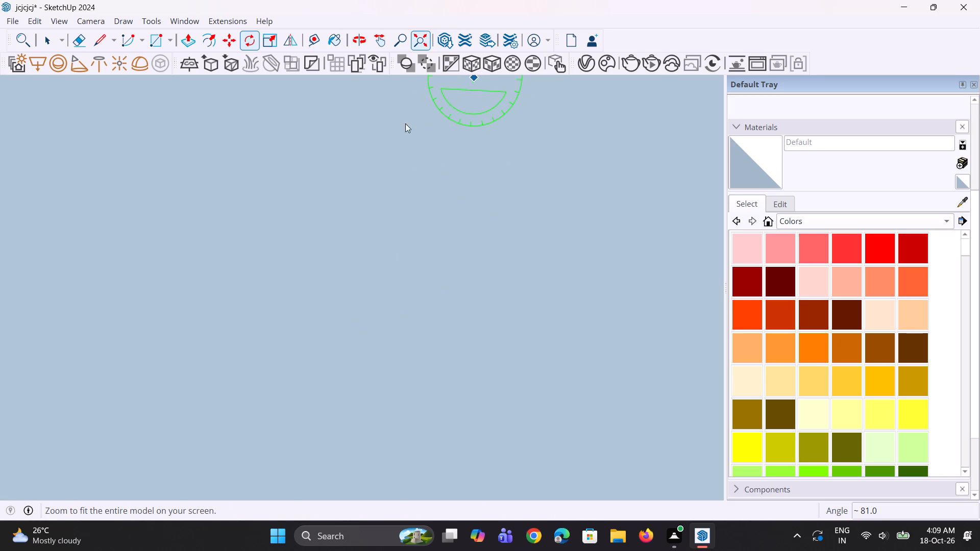
middle_click_drag(505, 255, 472, 314)
key("space")
key("space")
scroll(410, 308, "up", 4)
key("space")
key("space")
key("space")
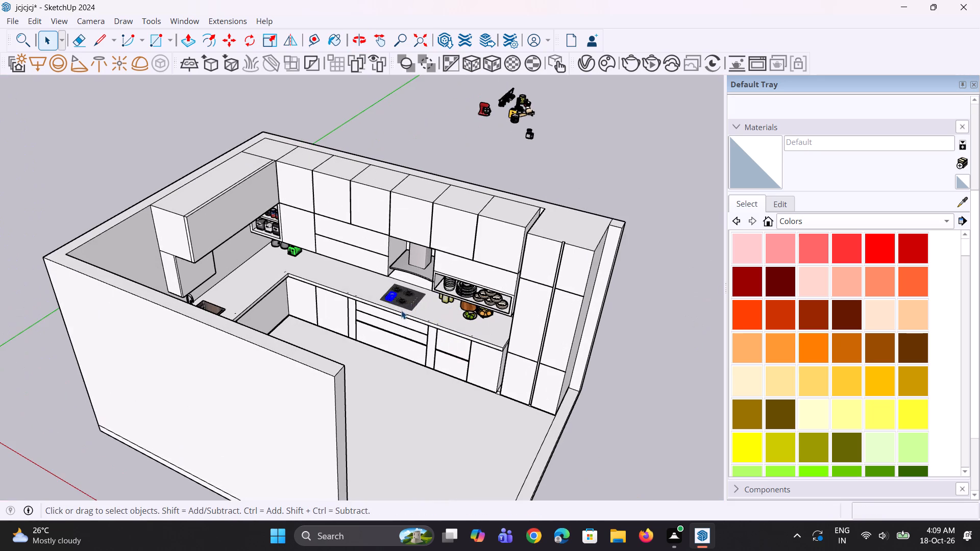
key("space")
key("space")
scroll(391, 296, "up", 2)
key("space")
left_click(391, 296)
key("m")
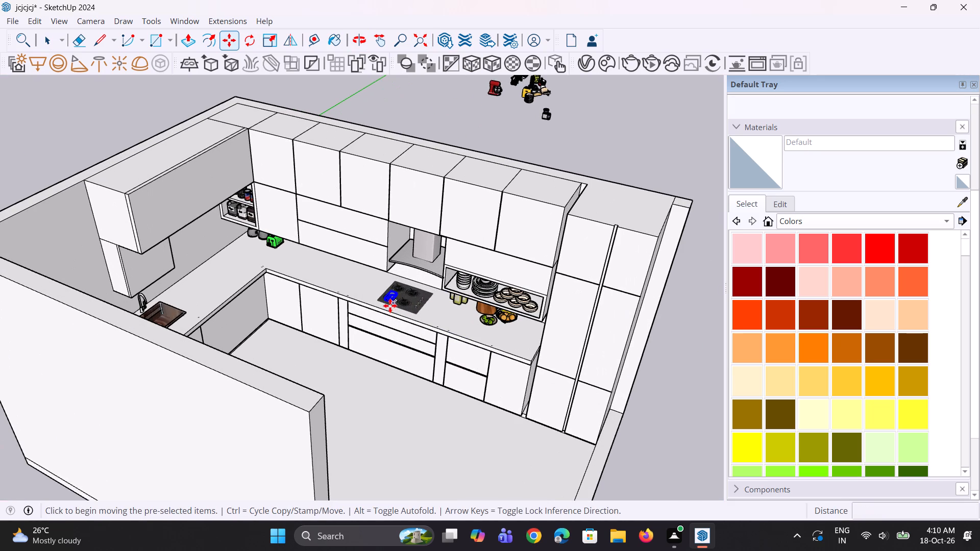
left_click_drag(390, 306, 391, 313)
scroll(410, 324, "down", 10)
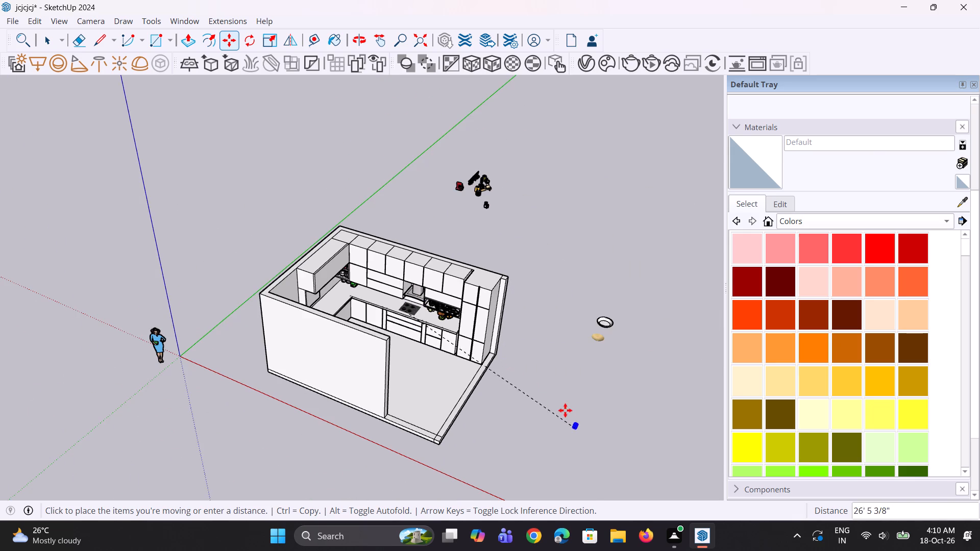
left_click(565, 410)
Rotate the saucepan 90 degrees in the horizontal plane, about a point on the ground beside it.
scroll(578, 458, "up", 13)
key("space")
key("space")
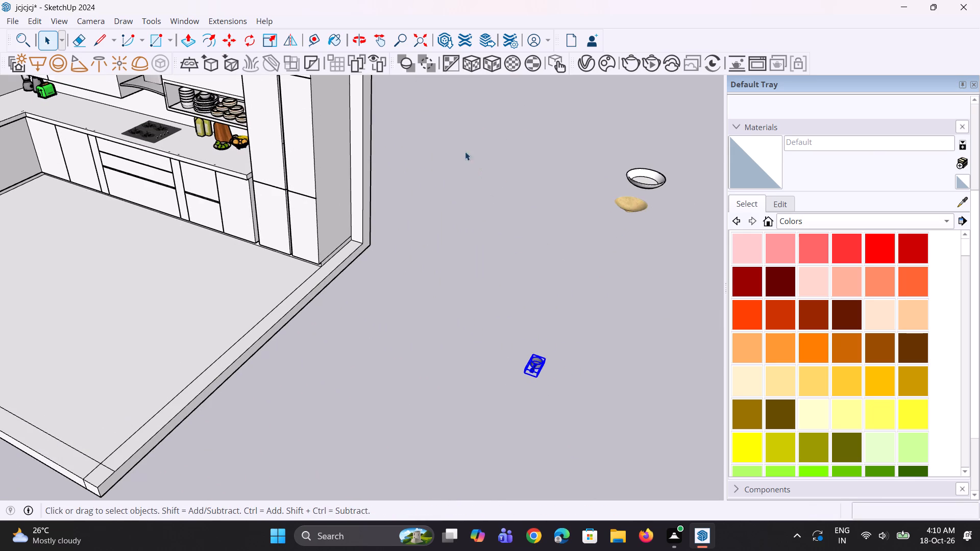
left_click(247, 39)
scroll(578, 417, "up", 3)
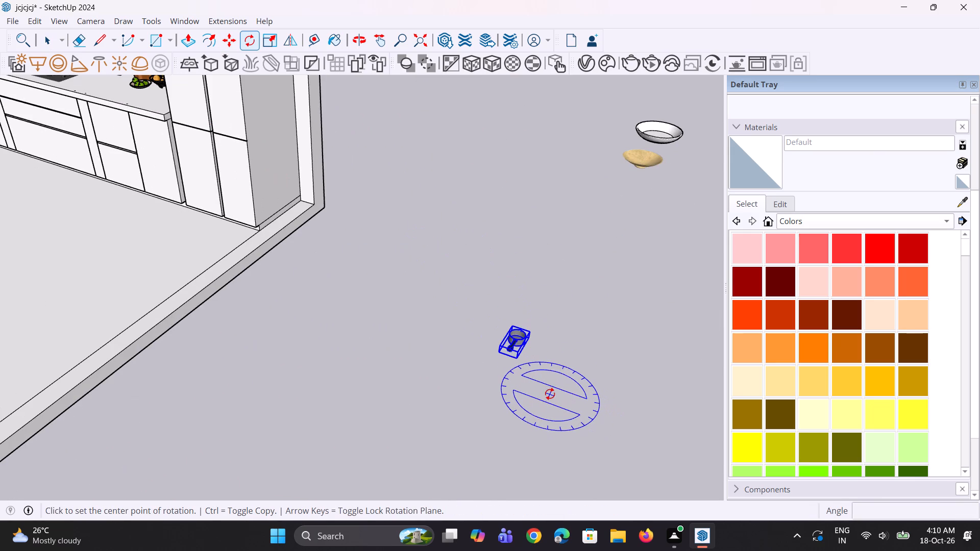
left_click(550, 394)
left_click(595, 412)
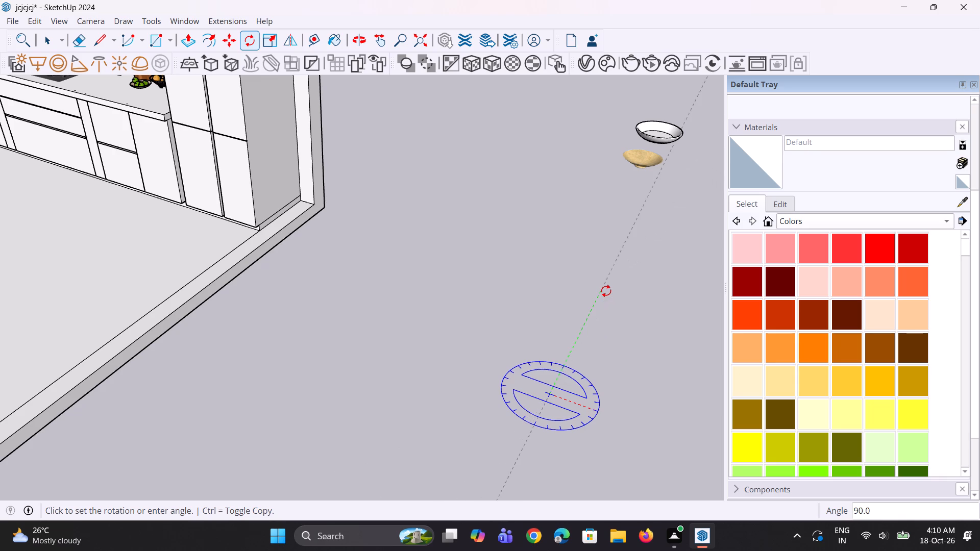
left_click(606, 291)
Move the rotated saucepan from its spot on the open ground outside the kitchen.
scroll(479, 348, "down", 6)
scroll(618, 366, "up", 2)
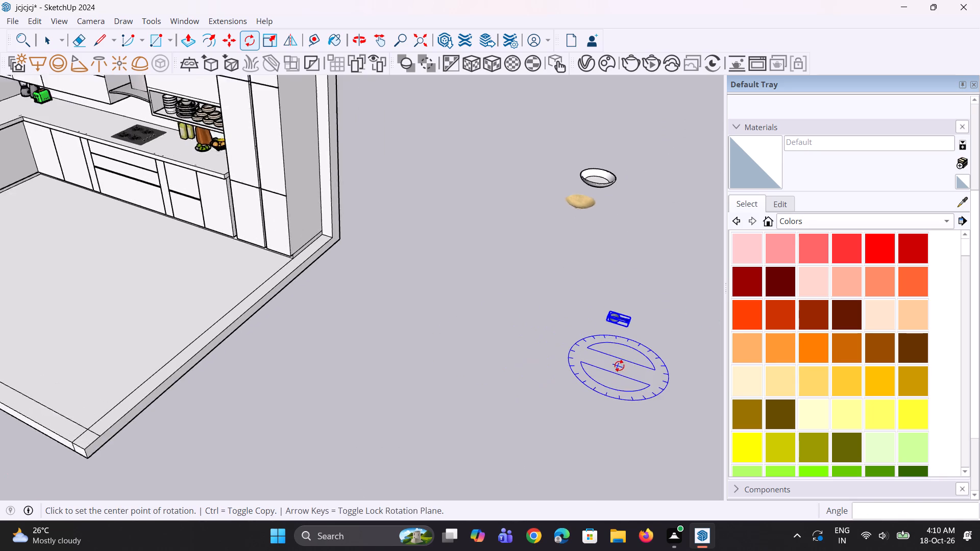
scroll(619, 366, "up", 3)
key("m")
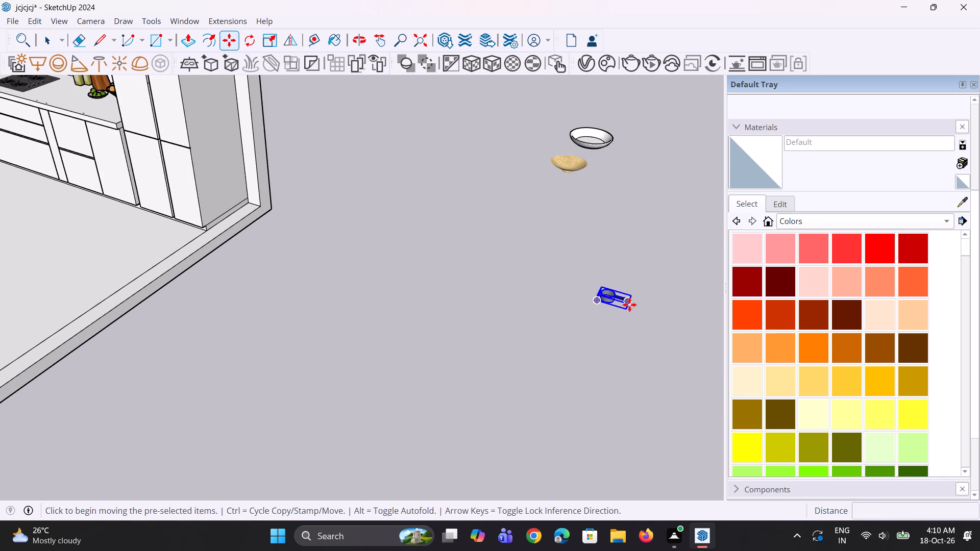
Move the saucepan from outside the room about 27' 5" onto the kitchen cooktop near its rear burners.
left_click(629, 305)
scroll(694, 415, "down", 3)
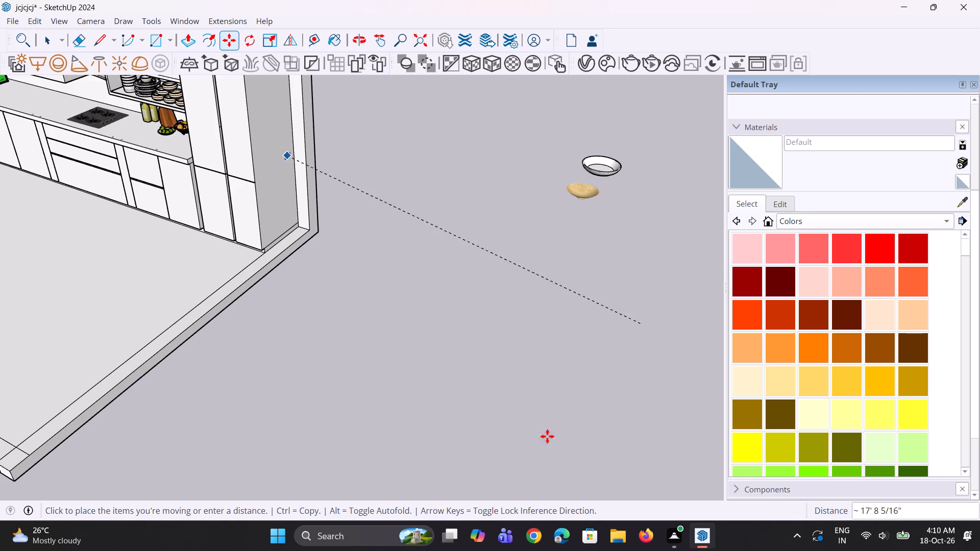
scroll(525, 274, "down", 2)
scroll(682, 347, "down", 2)
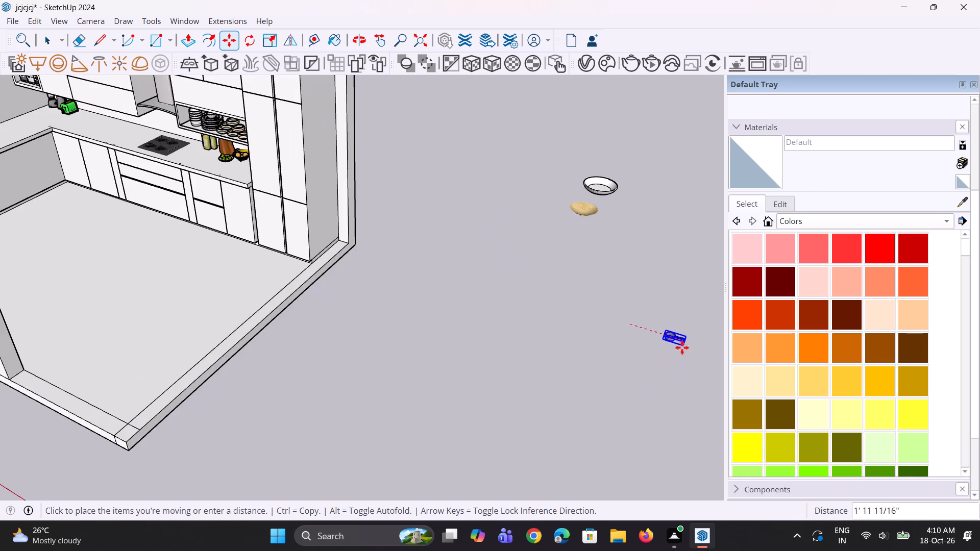
scroll(292, 207, "up", 6)
scroll(216, 199, "up", 2)
scroll(189, 159, "up", 2)
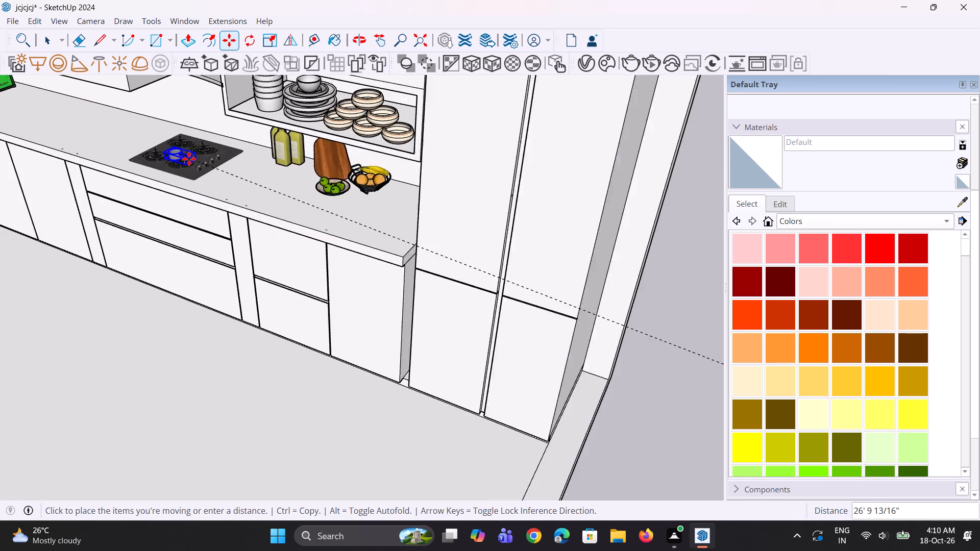
scroll(189, 159, "up", 6)
left_click(196, 137)
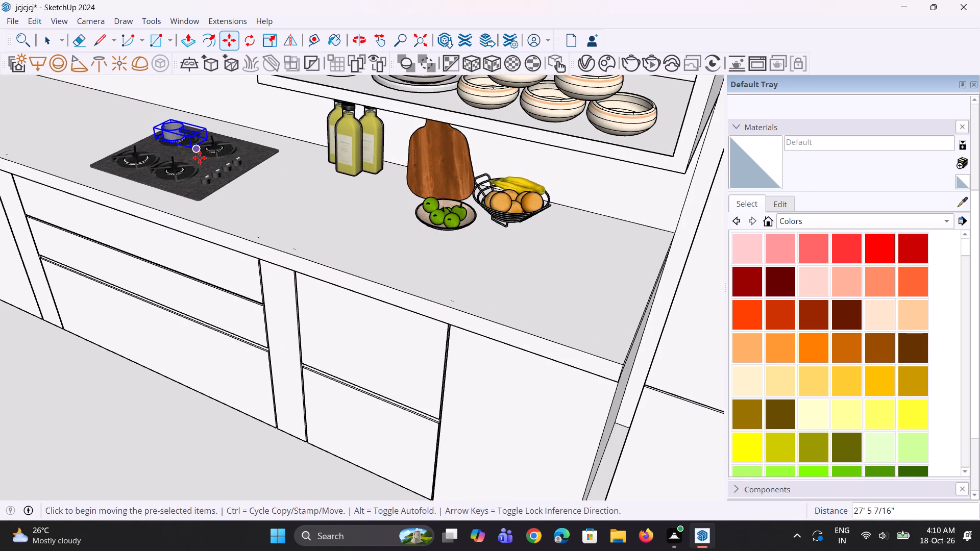
Shift the saucepan about 1 11/16" sideways toward the cooktop's rear burner farthest from the knobs.
middle_click_drag(202, 160, 257, 153)
scroll(195, 151, "up", 4)
left_click(181, 164)
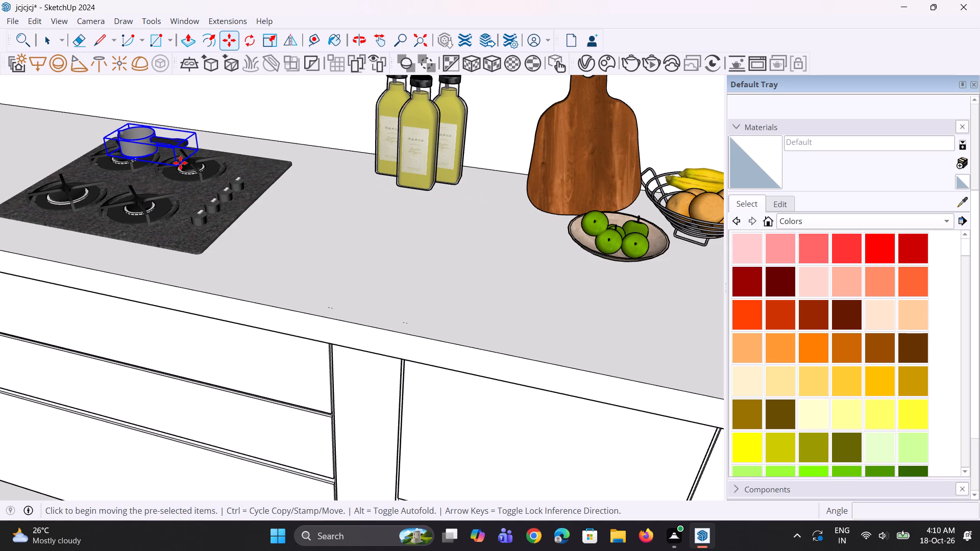
left_click(163, 165)
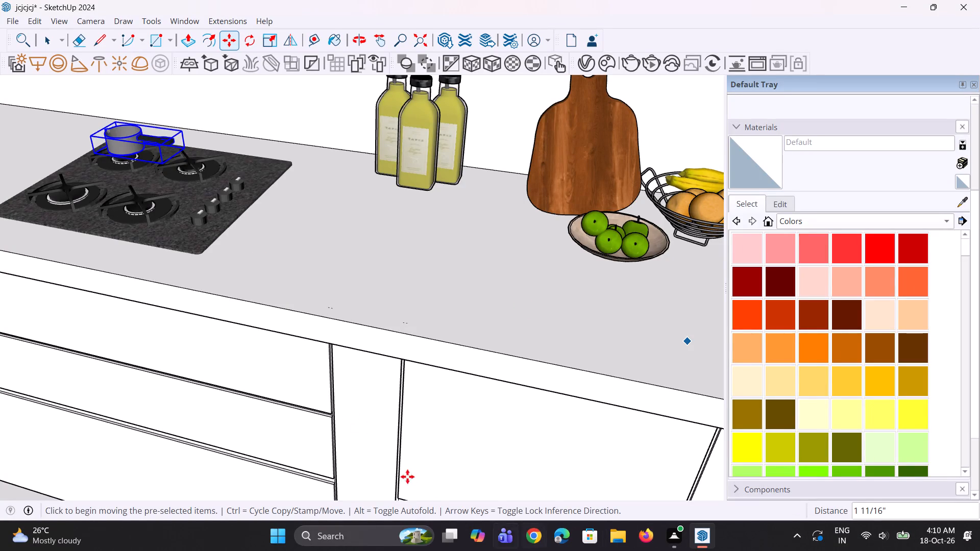
Scale the saucepan up uniformly from its corner to suit the size of the cooktop burners.
scroll(365, 356, "up", 1)
key("s")
scroll(320, 333, "down", 4)
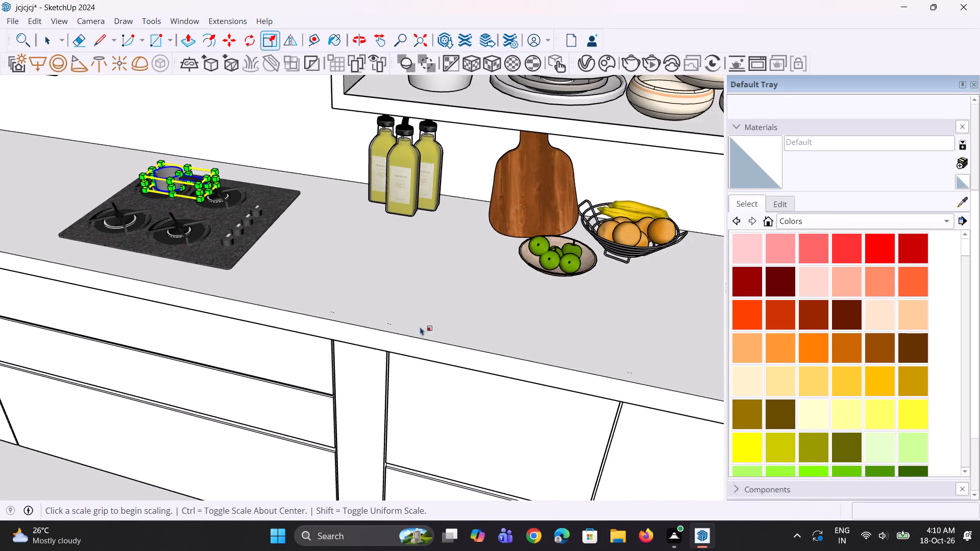
scroll(119, 176, "up", 4)
left_click(156, 176)
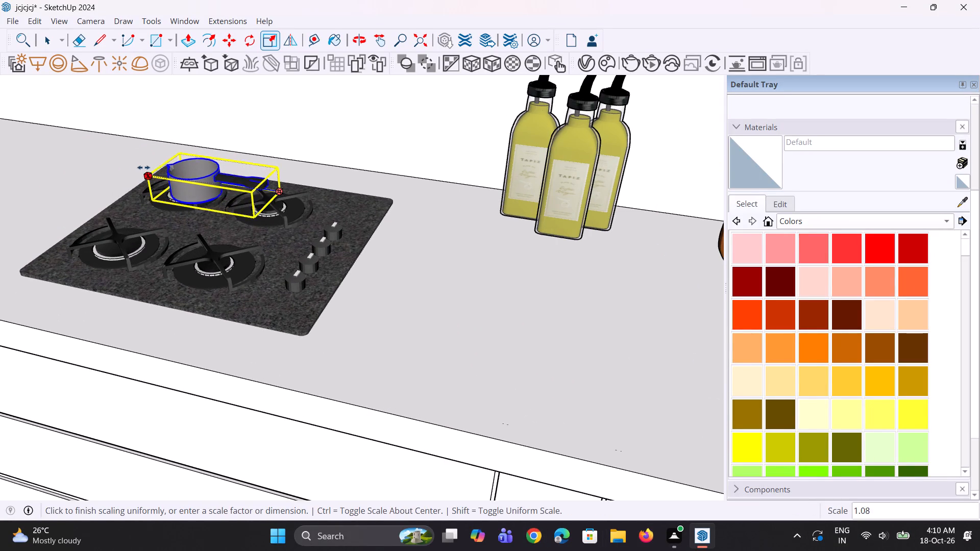
left_click(46, 156)
Move the enlarged saucepan back over the cooktop's rear burner farthest from the knobs.
middle_click_drag(139, 204, 112, 238)
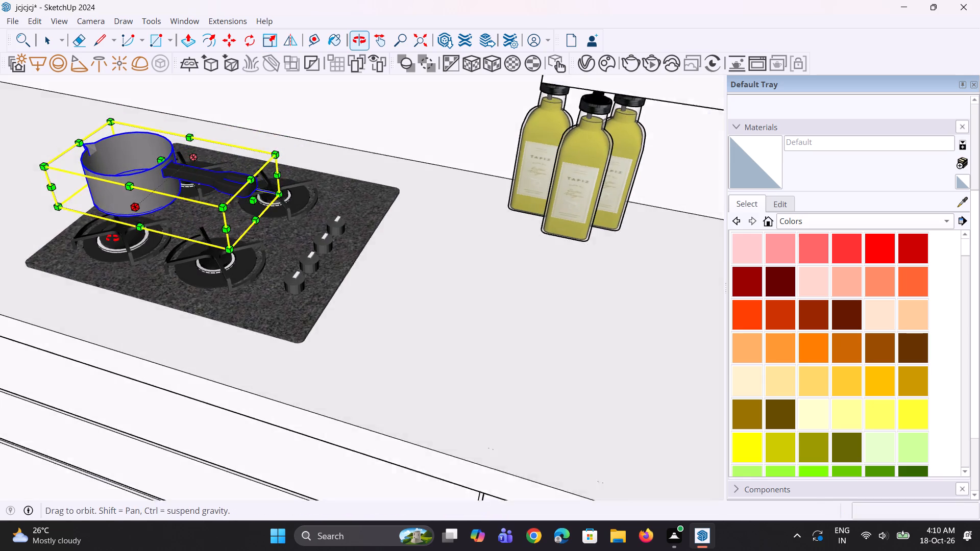
middle_click_drag(112, 238, 106, 240)
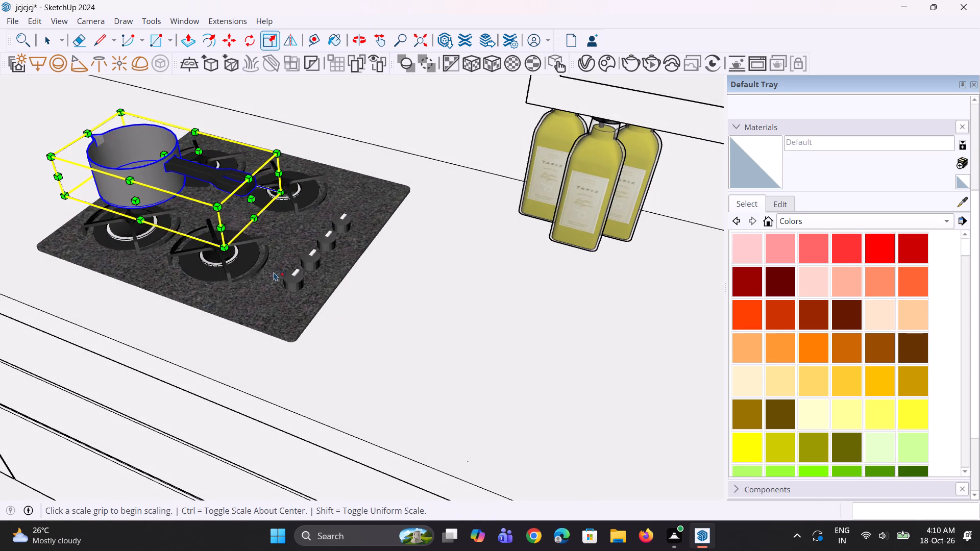
key("m")
left_click(229, 246)
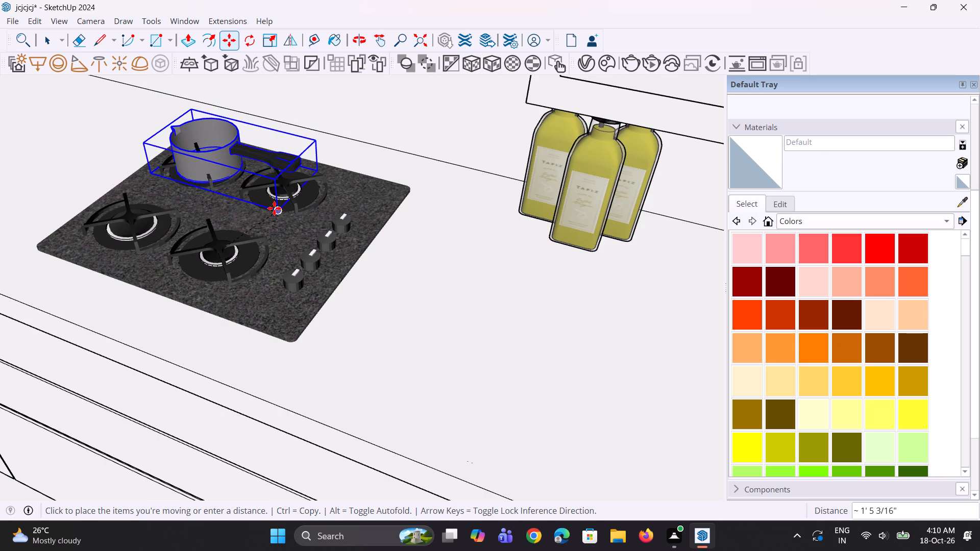
left_click(274, 208)
Raise the saucepan about 1 5/16" so its base sits at the height of the burner grate.
middle_click_drag(295, 228, 452, 207)
scroll(423, 223, "up", 1)
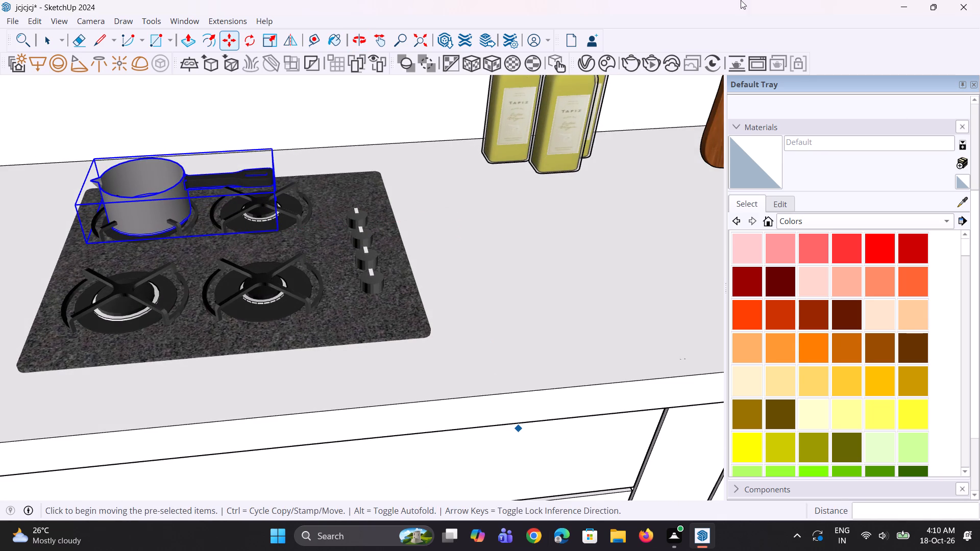
scroll(223, 218, "up", 1)
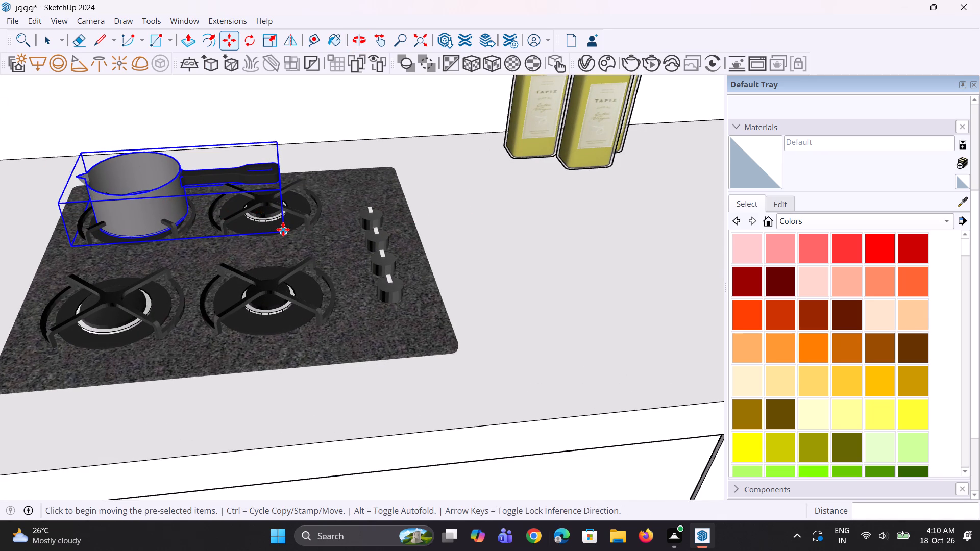
left_click(68, 242)
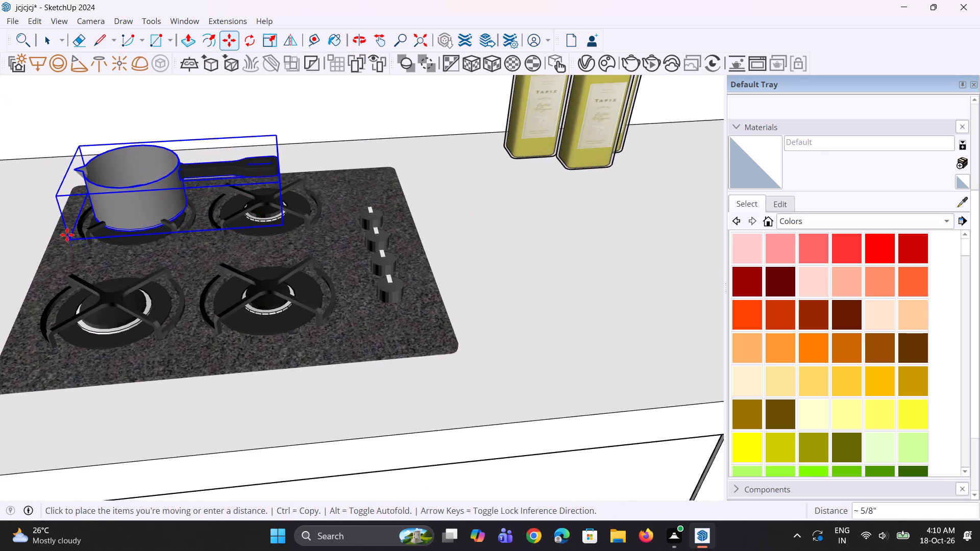
left_click(67, 231)
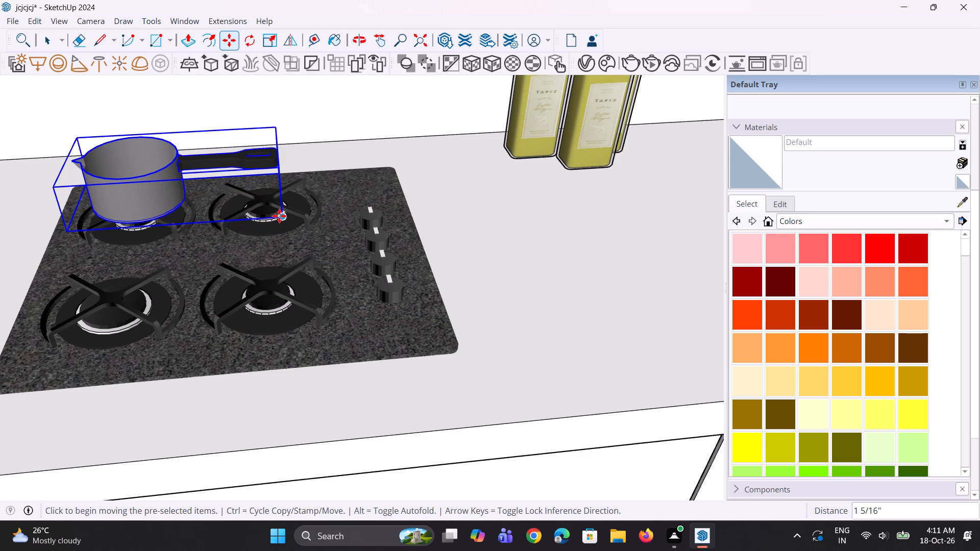
Nudge the saucepan sideways, away from the cooktop knobs, and clear its selection.
left_click(280, 216)
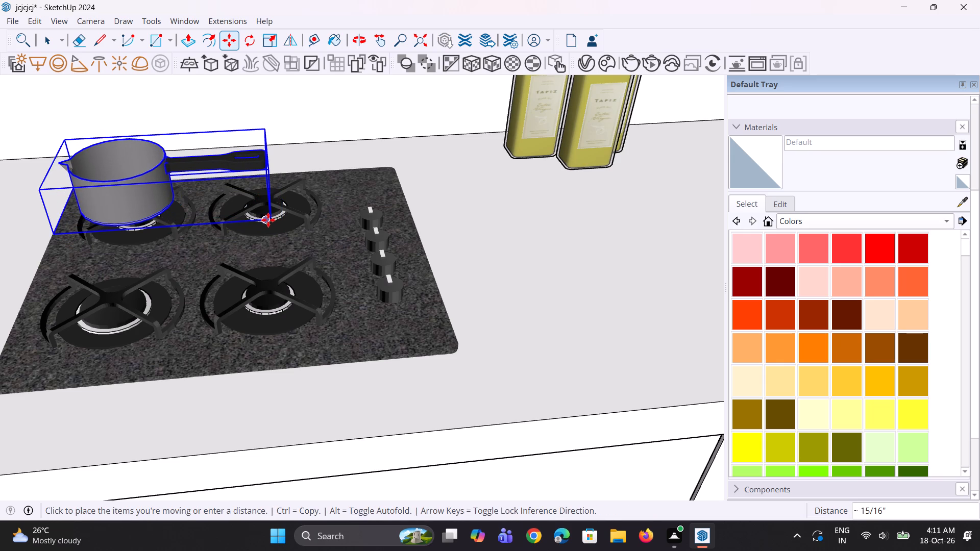
left_click(259, 223)
scroll(255, 226, "up", 3)
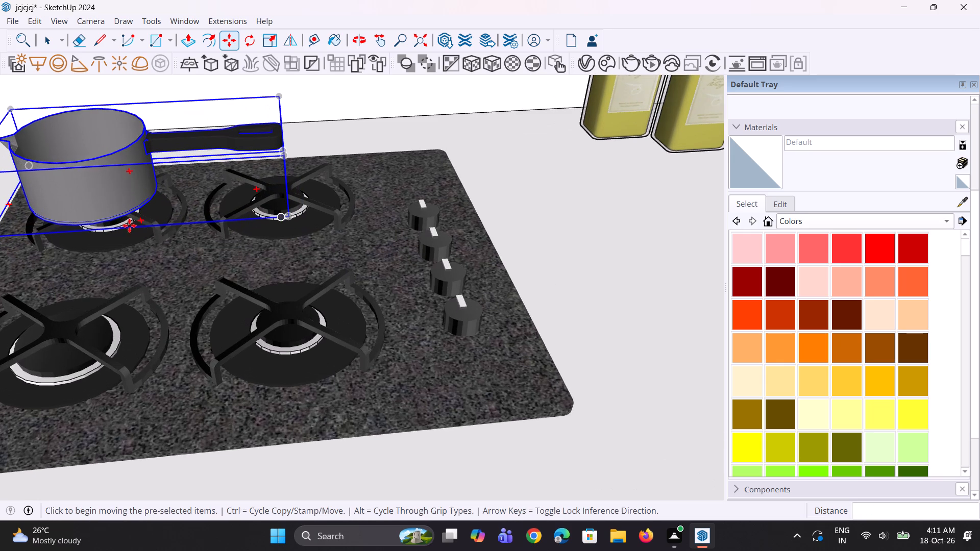
left_click(289, 217)
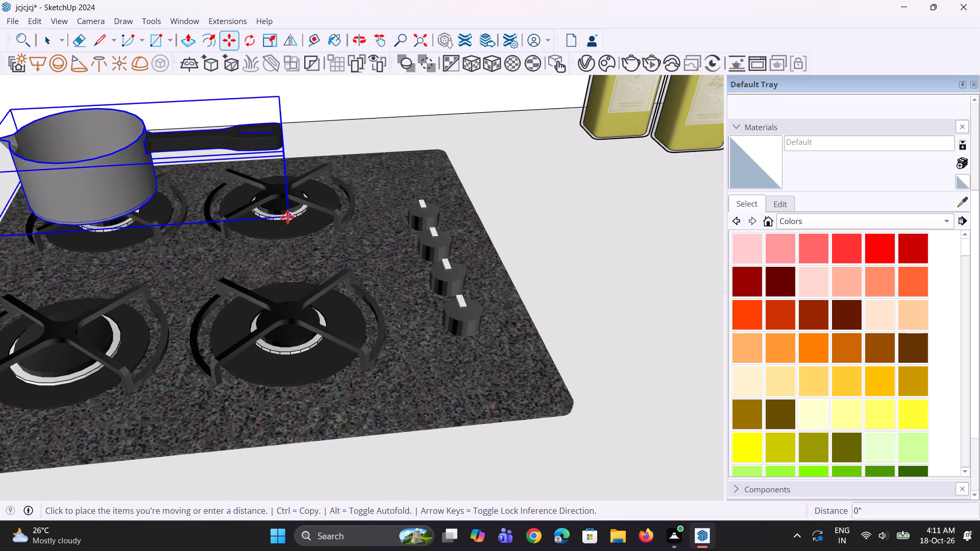
left_click(284, 217)
middle_click_drag(216, 271, 226, 242)
scroll(226, 242, "down", 9)
key("space")
key("space")
left_click(400, 274)
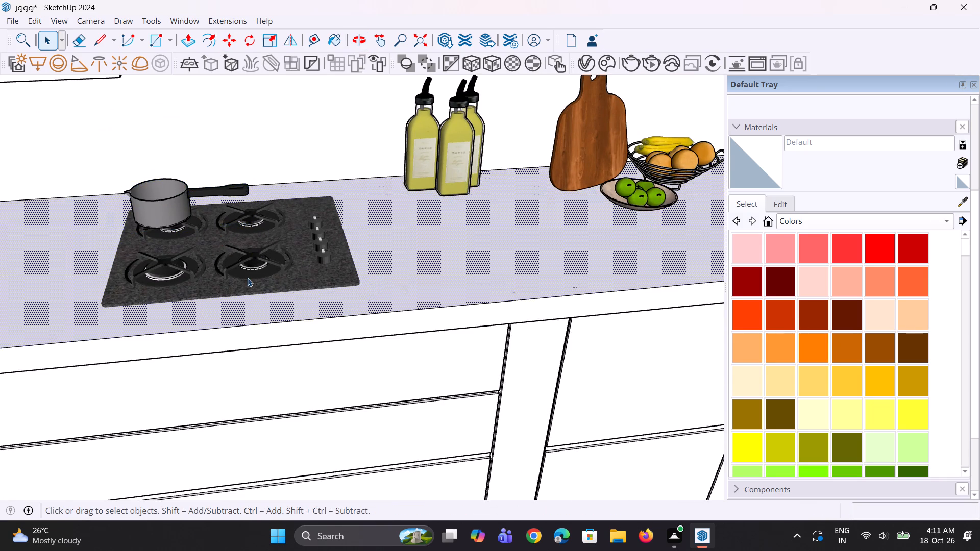
Shift the saucepan about 7/8" back toward the knobs to centre it on the rear burner, and deselect it.
scroll(218, 266, "down", 4)
middle_click_drag(211, 265, 93, 255)
scroll(317, 205, "down", 3)
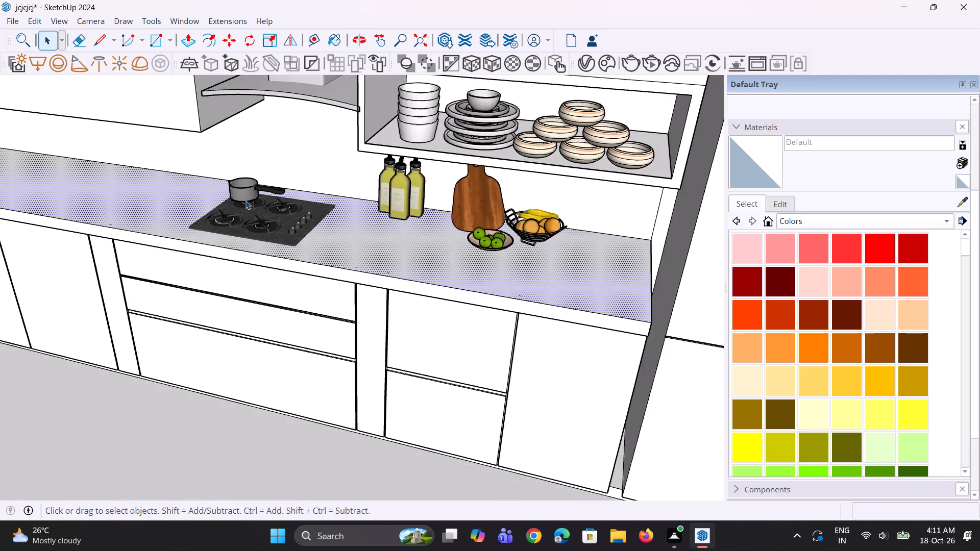
scroll(246, 201, "up", 1)
middle_click_drag(250, 198, 368, 191)
scroll(143, 216, "up", 10)
left_click(233, 228)
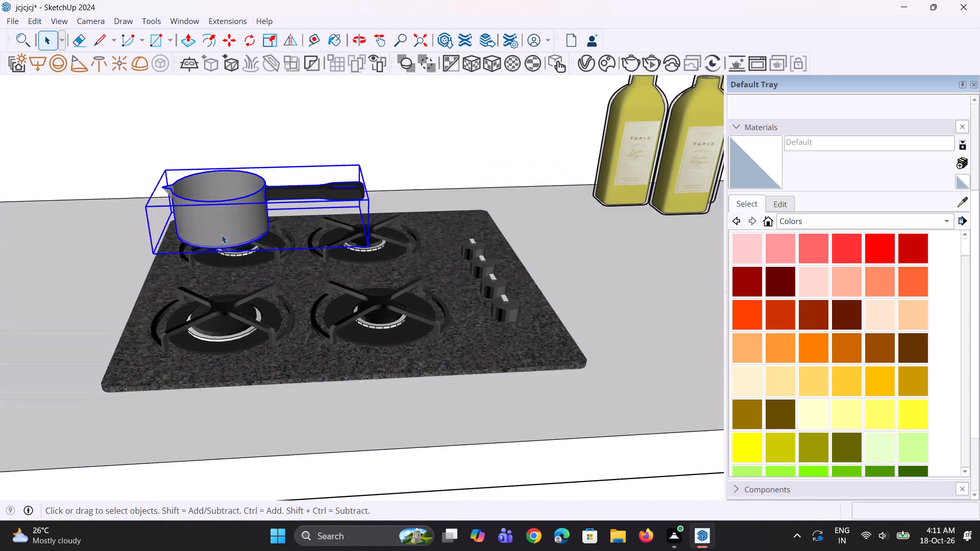
scroll(223, 236, "up", 1)
middle_click_drag(230, 237, 360, 237)
key("n")
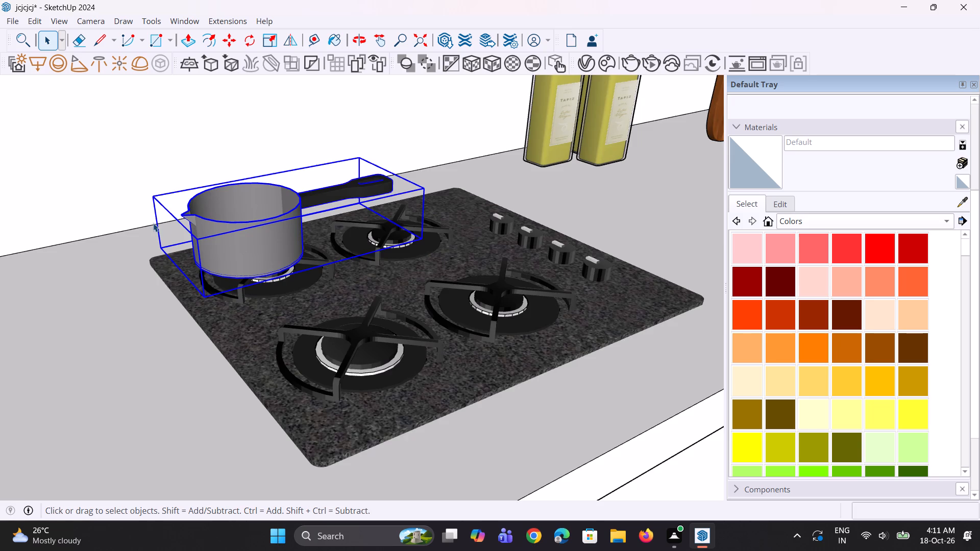
scroll(153, 222, "up", 3)
scroll(194, 240, "up", 1)
key("m")
left_click(235, 268)
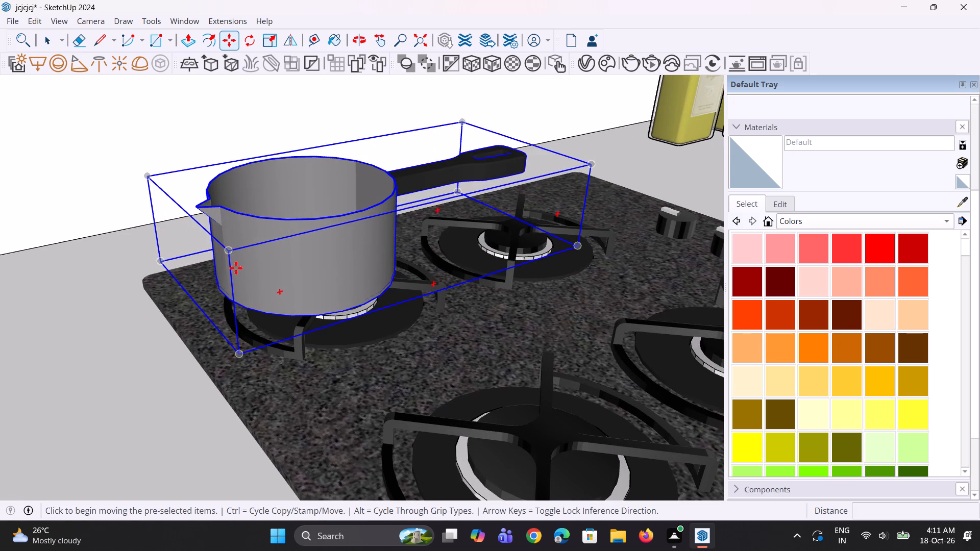
left_click(259, 267)
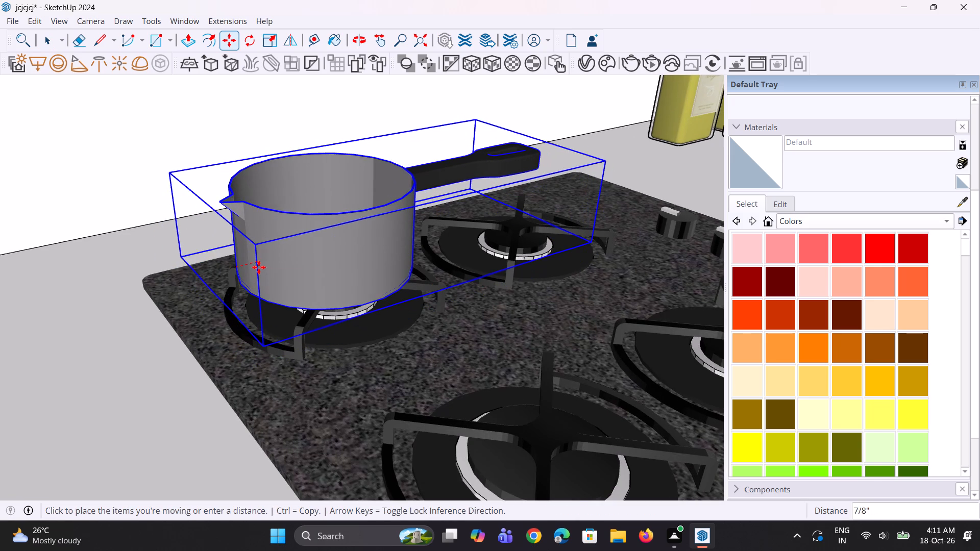
middle_click_drag(300, 277, 220, 285)
scroll(292, 251, "down", 5)
middle_click_drag(317, 268, 226, 276)
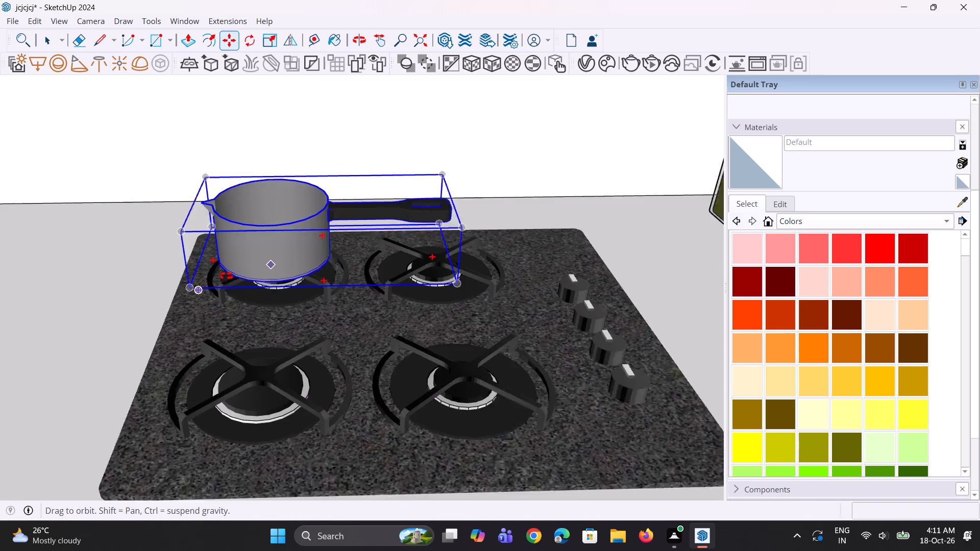
middle_click_drag(226, 276, 226, 276)
scroll(226, 275, "down", 11)
key("space")
key("space")
scroll(275, 254, "down", 1)
middle_click_drag(259, 263, 227, 275)
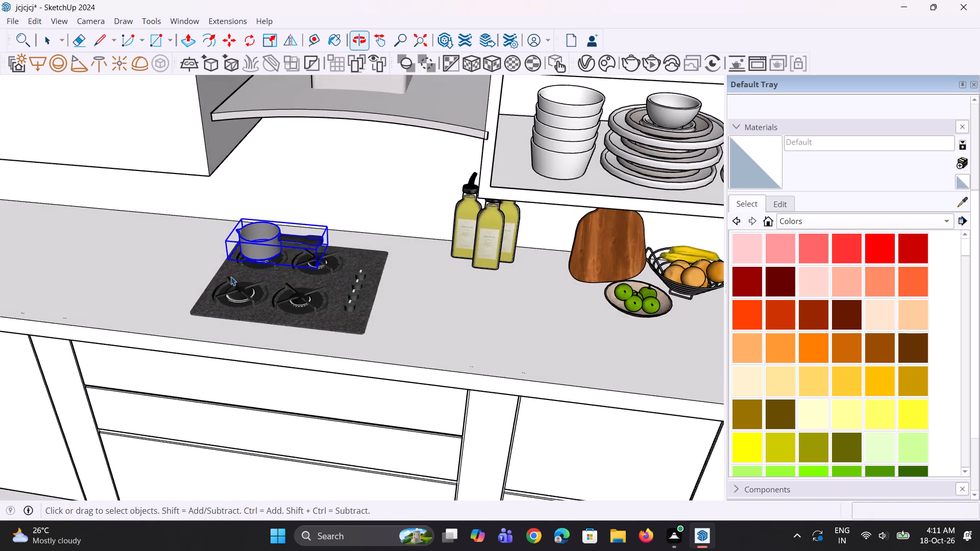
scroll(234, 277, "down", 18)
left_click(462, 311)
Examine the kitchen and the spare accessories standing outside the room, including the utensil rail, mixer, toaster, dishes and coffee grinder.
scroll(345, 269, "up", 2)
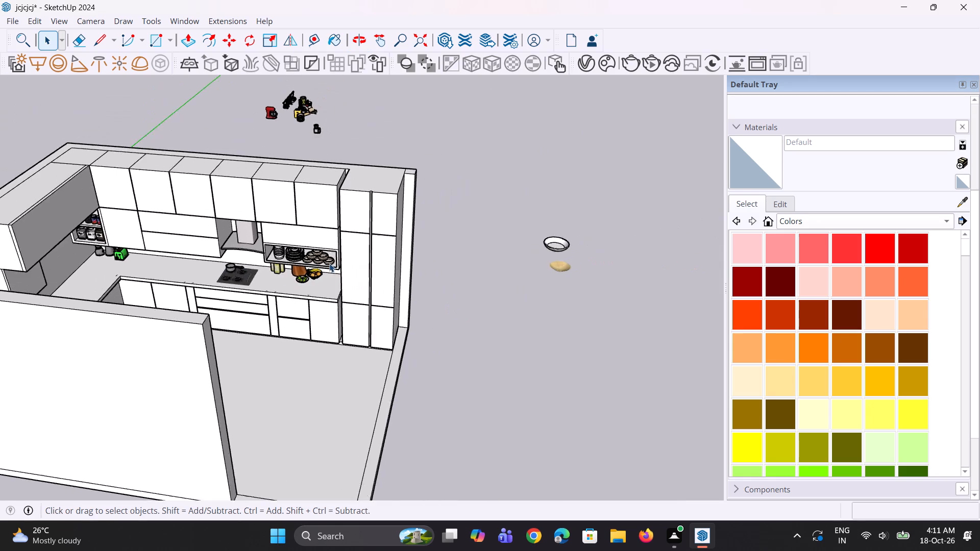
scroll(329, 263, "up", 8)
middle_click_drag(227, 257, 251, 247)
scroll(216, 297, "down", 10)
scroll(239, 291, "up", 1)
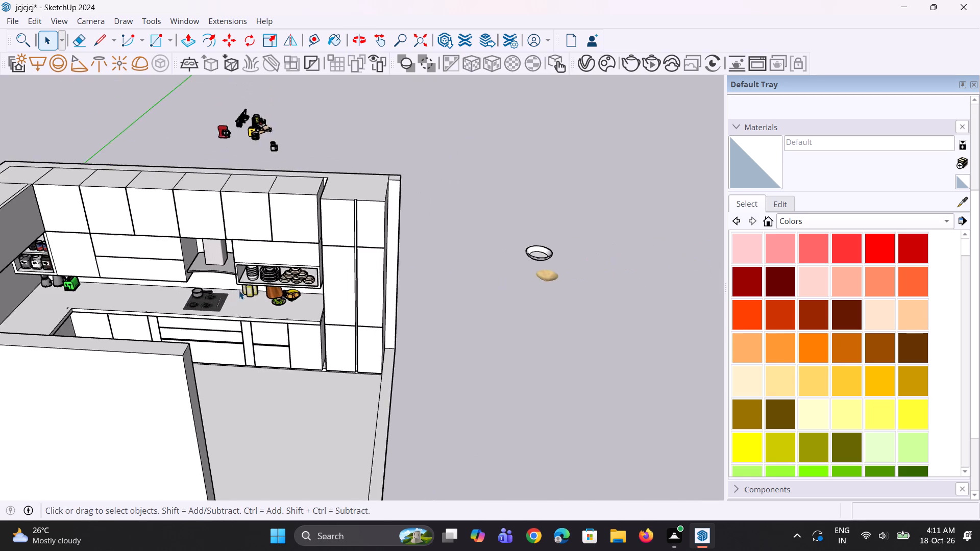
middle_click_drag(239, 290, 151, 290)
scroll(161, 287, "up", 1)
scroll(174, 284, "down", 5)
scroll(342, 284, "up", 3)
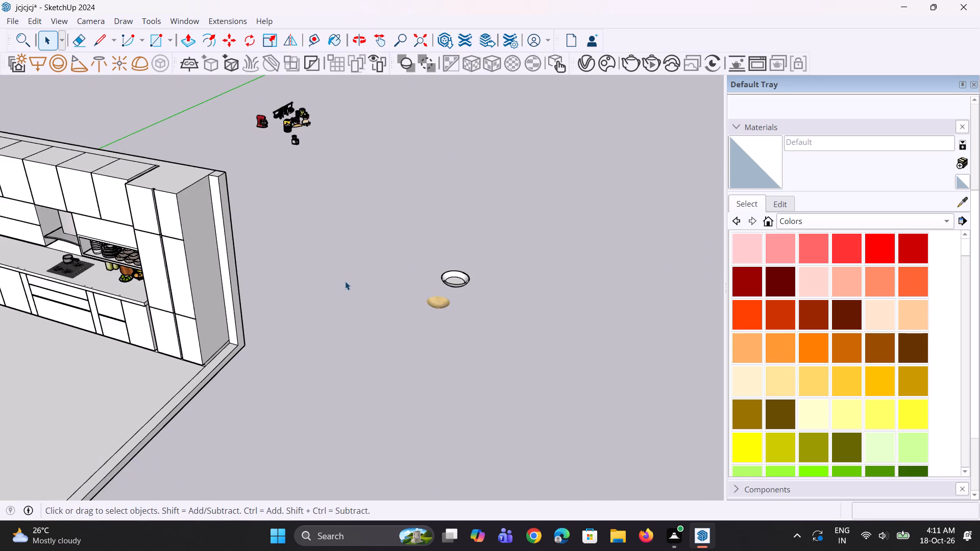
scroll(347, 282, "down", 5)
scroll(317, 173, "up", 16)
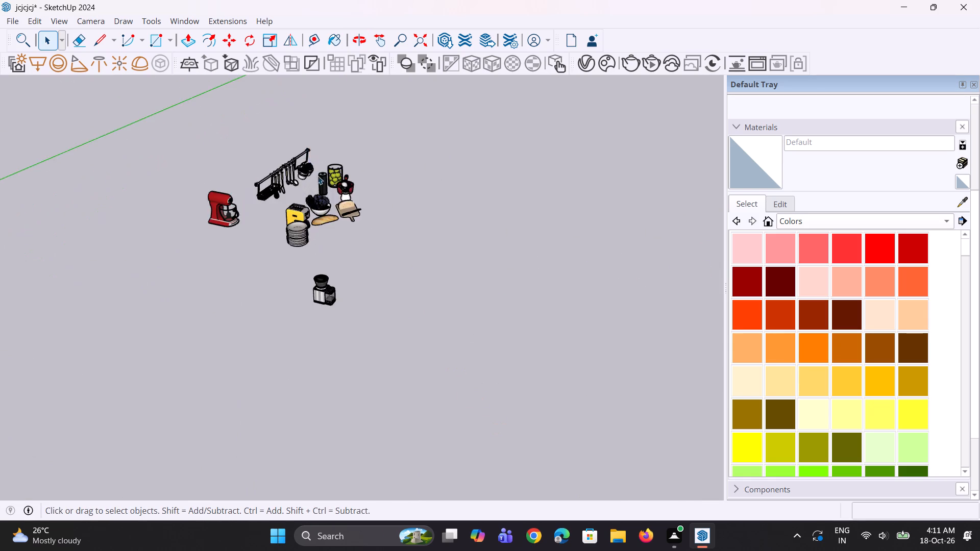
scroll(317, 176, "up", 10)
middle_click_drag(317, 215, 324, 243)
scroll(325, 245, "down", 5)
middle_click_drag(330, 243, 358, 256)
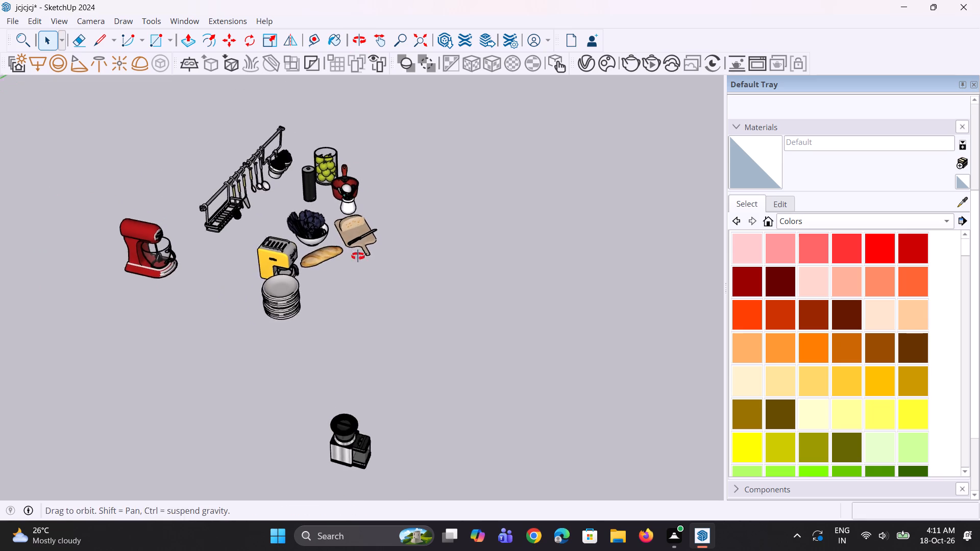
middle_click_drag(358, 256, 366, 264)
scroll(349, 216, "up", 7)
middle_click_drag(337, 182, 395, 197)
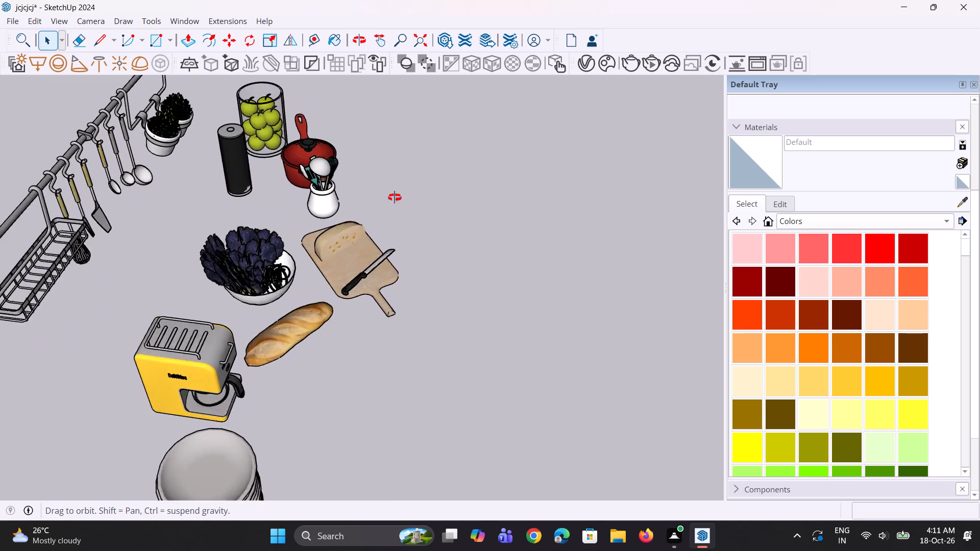
middle_click_drag(395, 197, 521, 160)
scroll(166, 217, "up", 3)
scroll(195, 215, "down", 5)
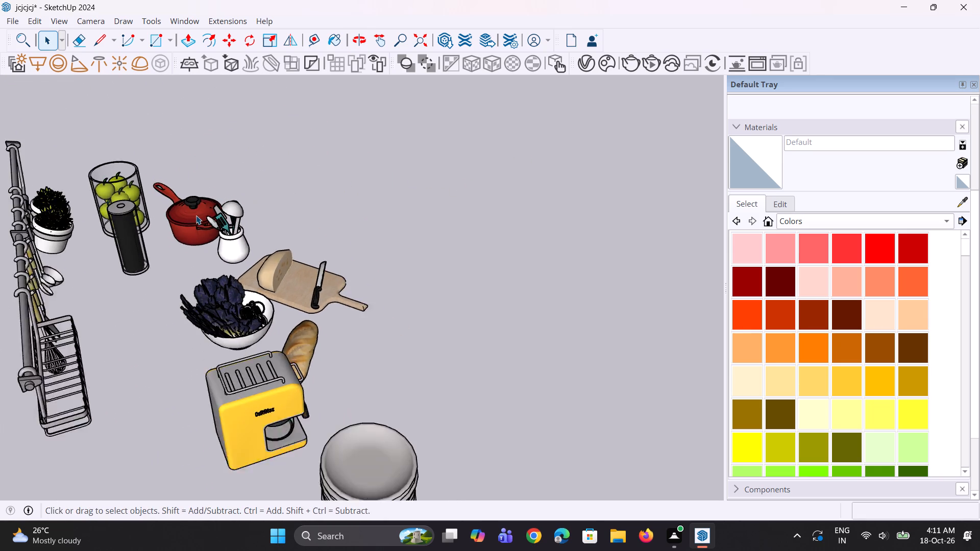
middle_click_drag(194, 221, 51, 246)
scroll(82, 225, "down", 5)
middle_click_drag(128, 236, 35, 251)
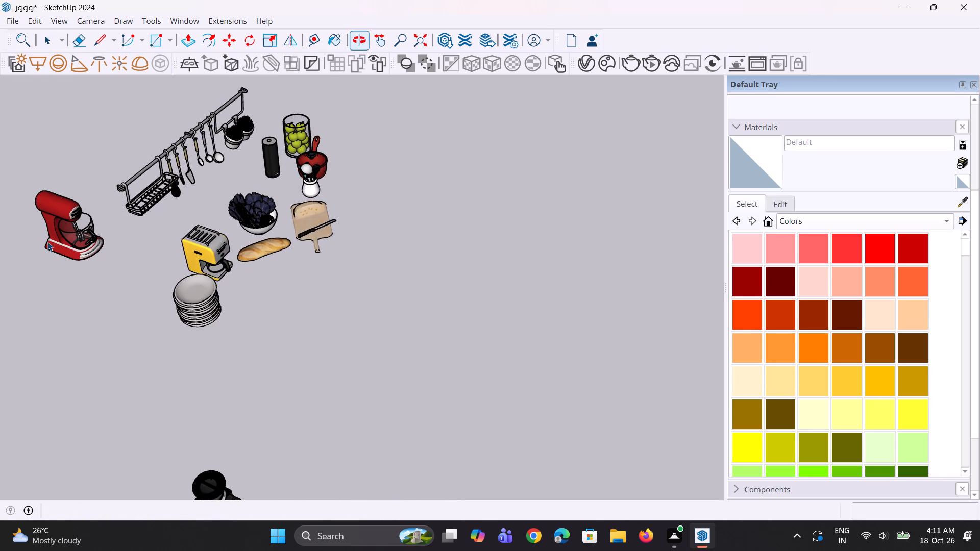
scroll(147, 223, "down", 5)
middle_click_drag(200, 239, 81, 250)
scroll(85, 237, "down", 6)
scroll(128, 233, "up", 1)
middle_click_drag(162, 222, 175, 216)
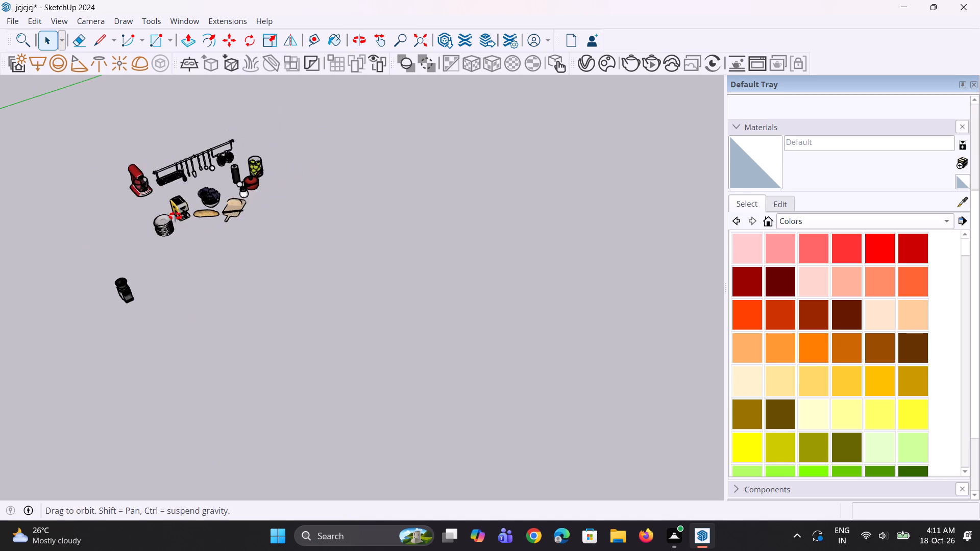
scroll(175, 216, "up", 1)
middle_click_drag(175, 216, 242, 181)
scroll(130, 362, "up", 16)
middle_click_drag(134, 319, 176, 299)
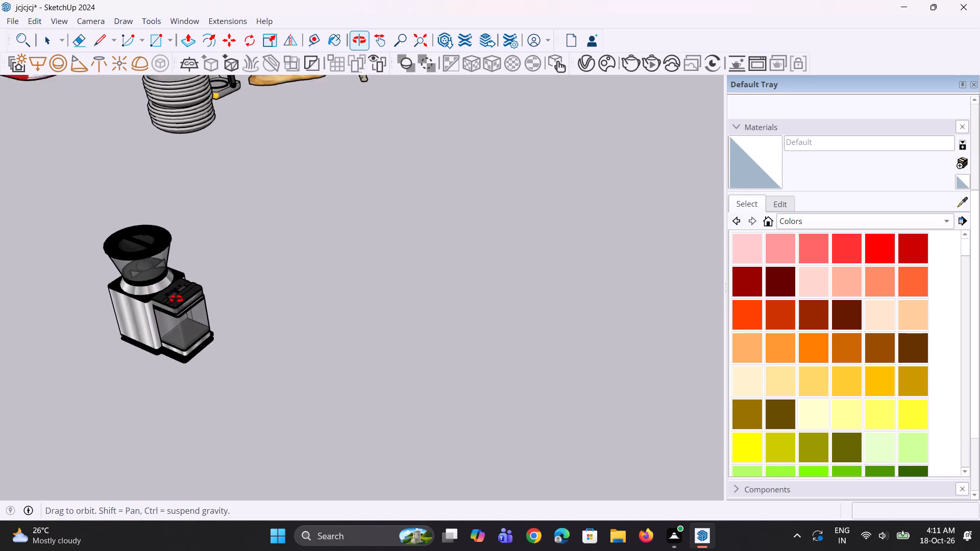
middle_click_drag(176, 299, 186, 294)
scroll(186, 294, "down", 17)
middle_click_drag(195, 296, 118, 308)
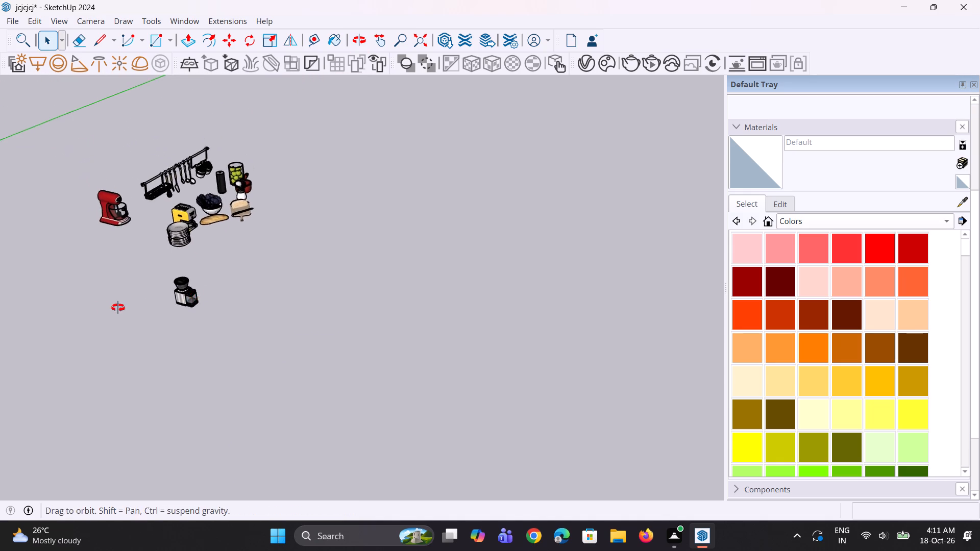
middle_click_drag(118, 308, 99, 309)
Delete the tan oval item lying beside the loose white bowl outside the room.
scroll(99, 309, "down", 5)
scroll(197, 303, "down", 14)
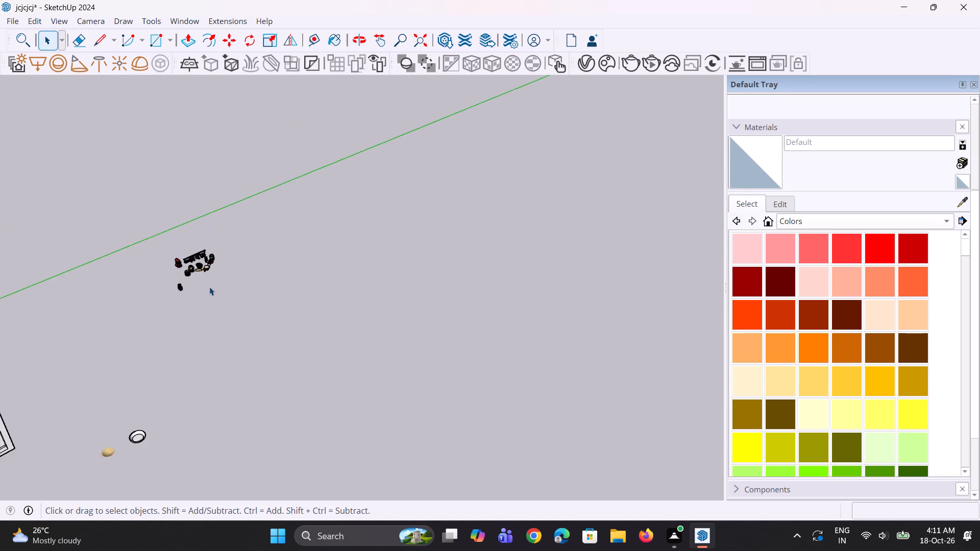
scroll(209, 287, "down", 12)
scroll(182, 325, "up", 12)
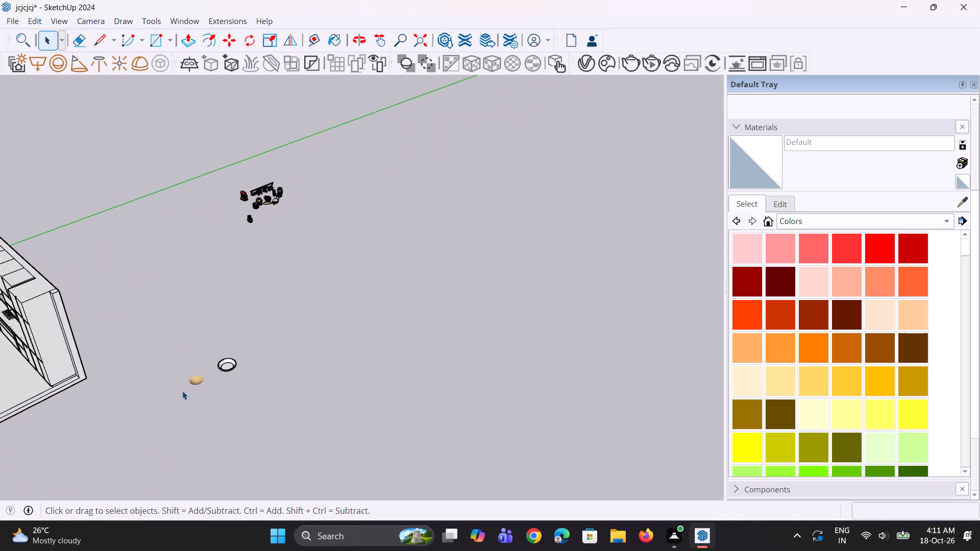
scroll(182, 391, "up", 19)
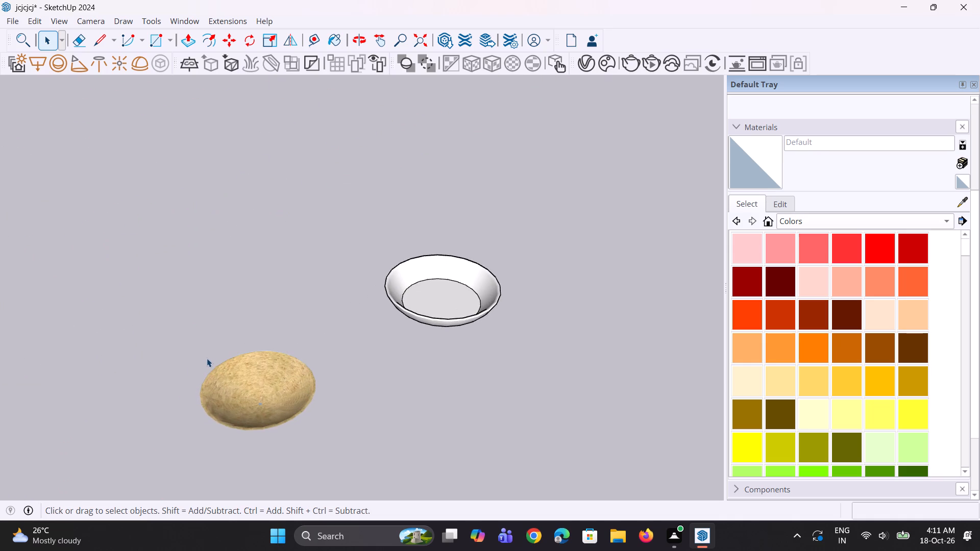
left_click_drag(182, 342, 344, 451)
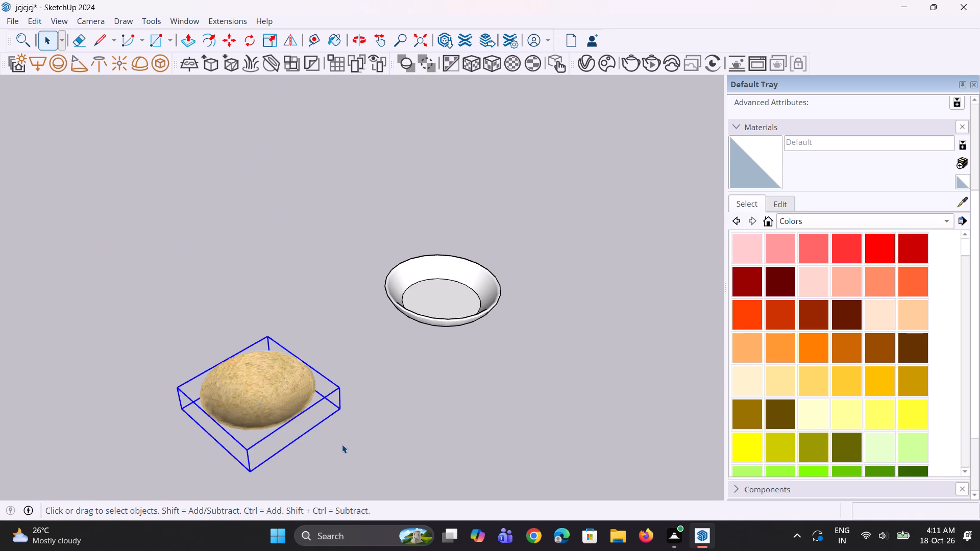
key("Delete")
Move the loose white bowl from outside the room onto the countertop, between the fruit basket and the tall cabinet.
scroll(320, 393, "down", 12)
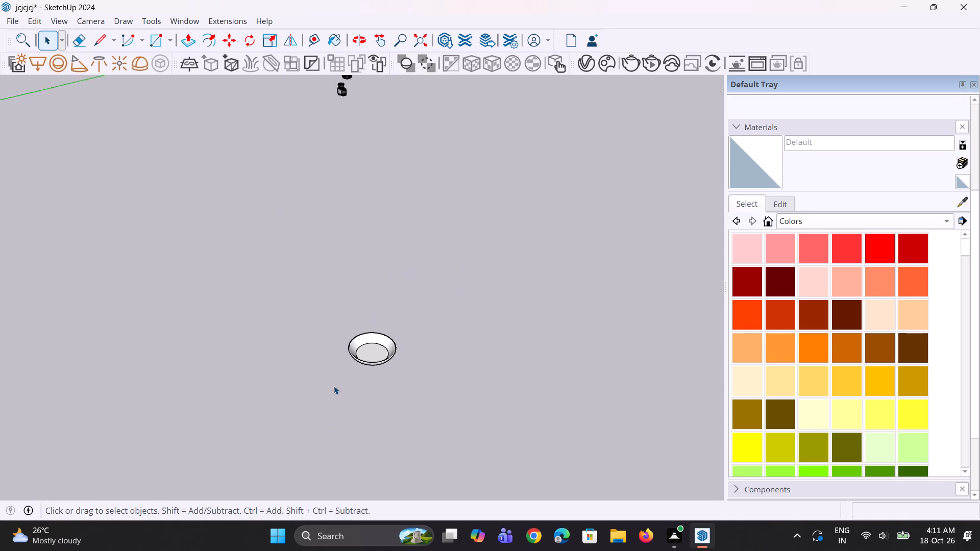
scroll(334, 386, "down", 2)
left_click(369, 370)
key("m")
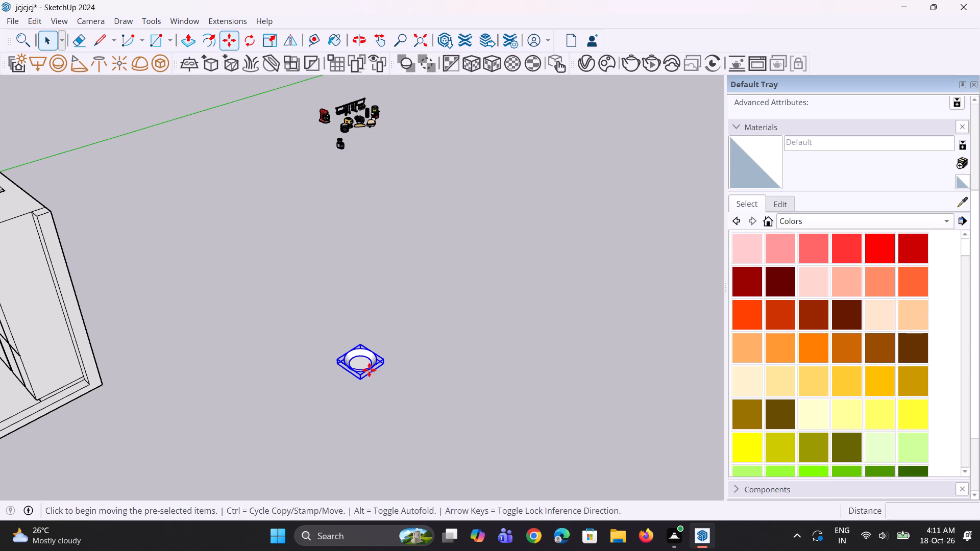
left_click_drag(369, 370, 374, 414)
scroll(393, 408, "down", 10)
scroll(279, 362, "up", 1)
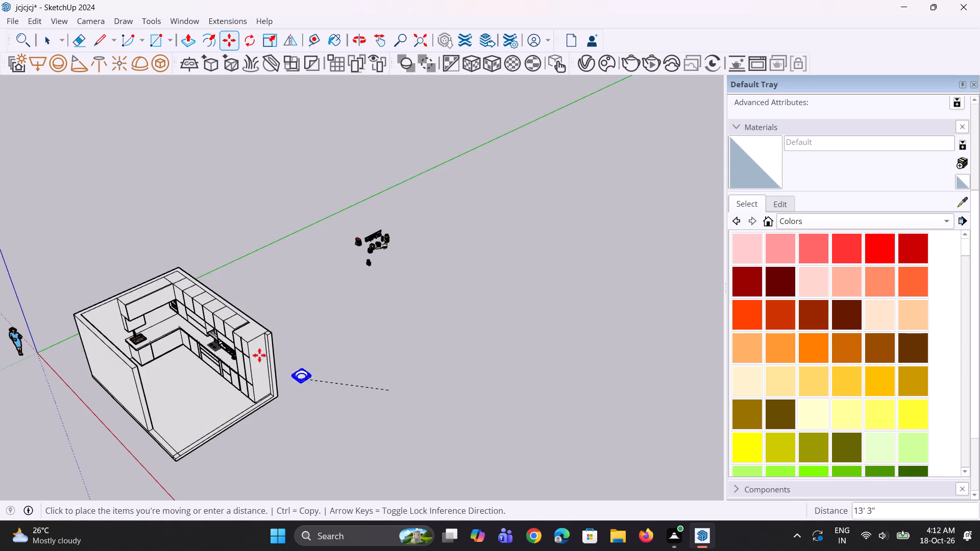
scroll(259, 355, "up", 3)
scroll(128, 336, "up", 14)
scroll(229, 310, "up", 3)
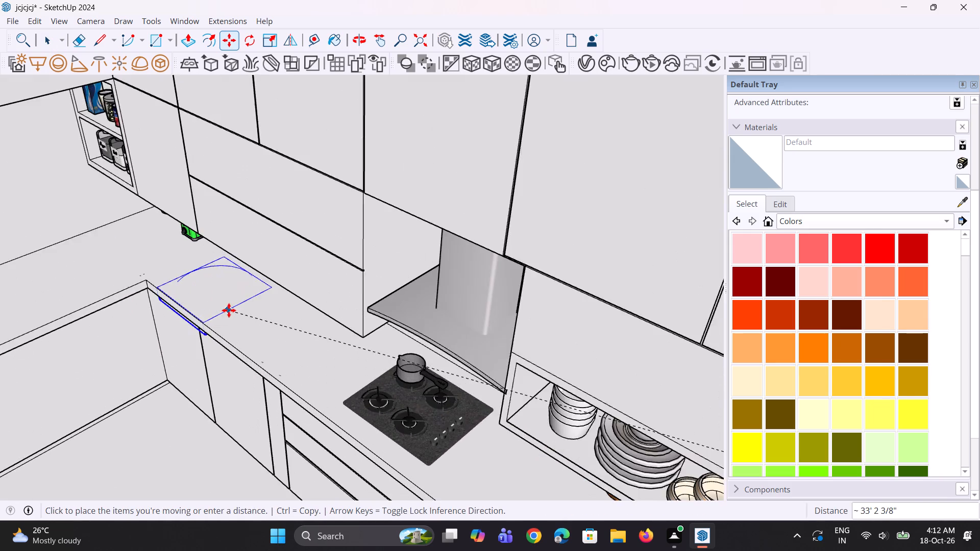
scroll(246, 338, "up", 1)
middle_click_drag(252, 355, 375, 254)
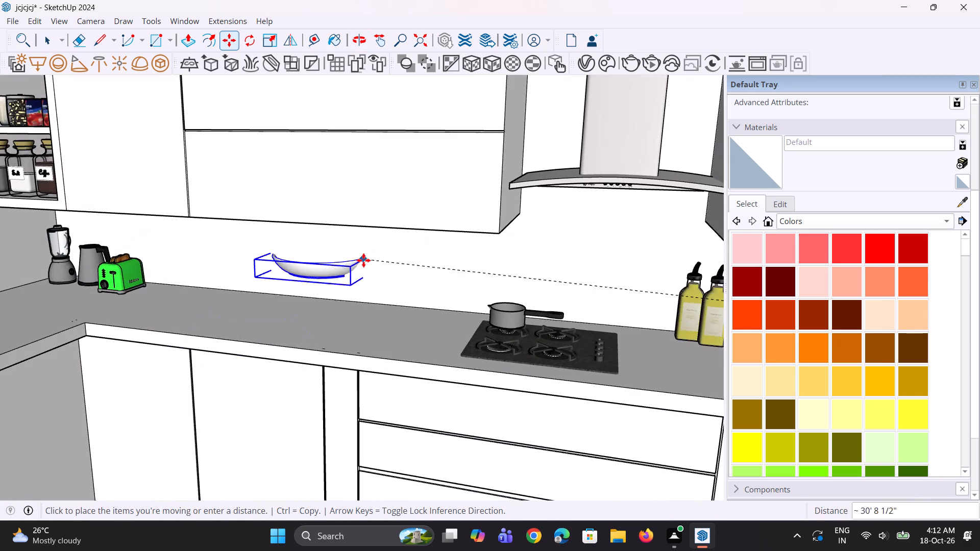
scroll(269, 318, "down", 5)
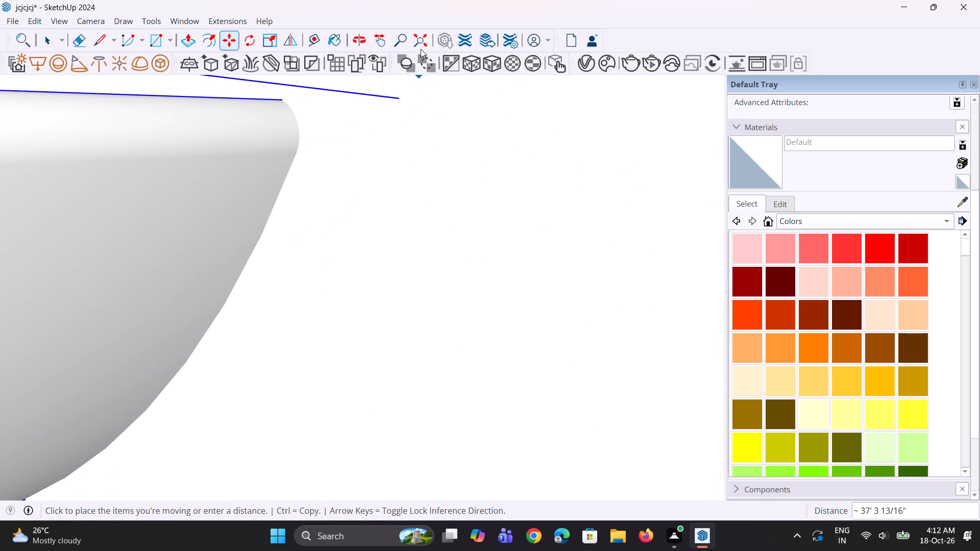
left_click(422, 47)
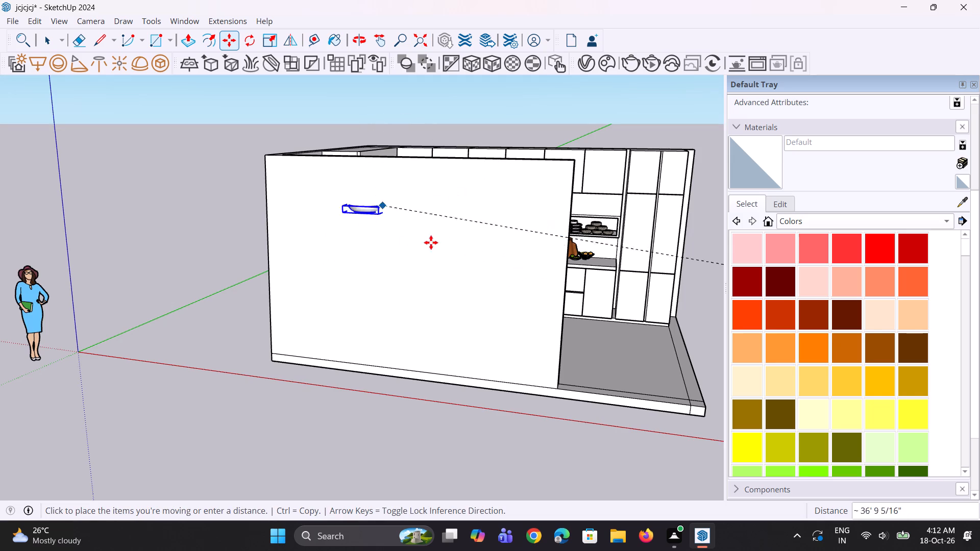
scroll(589, 261, "up", 8)
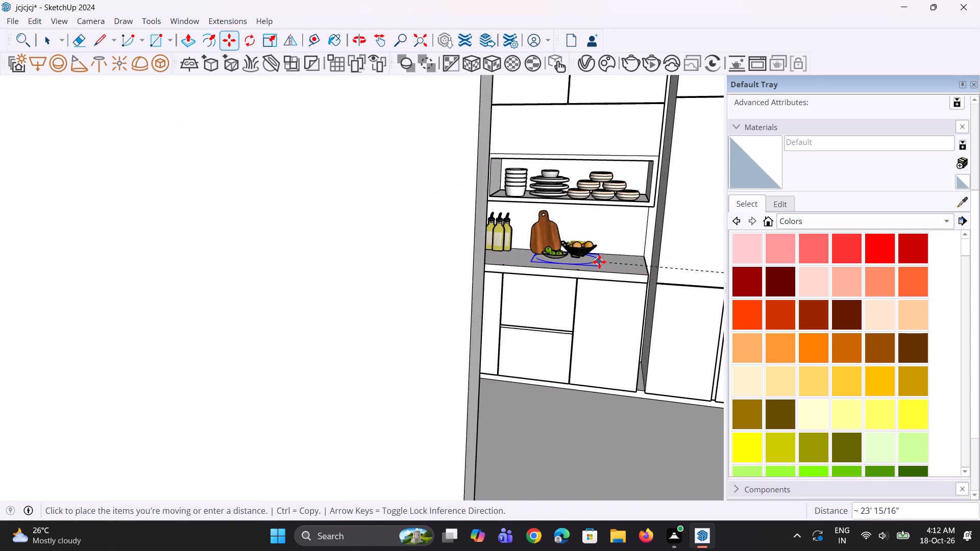
scroll(599, 262, "up", 2)
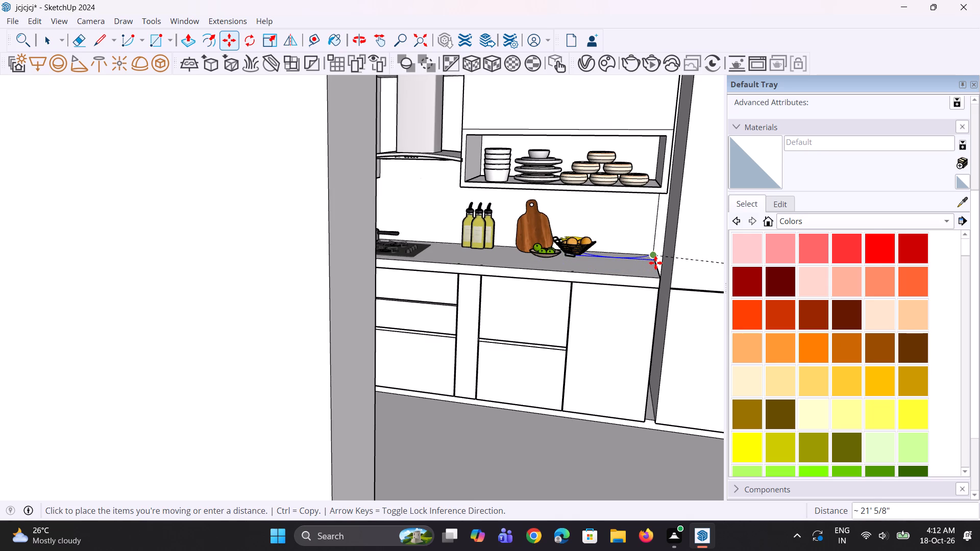
left_click(656, 266)
Shift the sunken white bowl about 6 3/8" so its base rests on the countertop beside the tall cabinet.
scroll(643, 287, "up", 8)
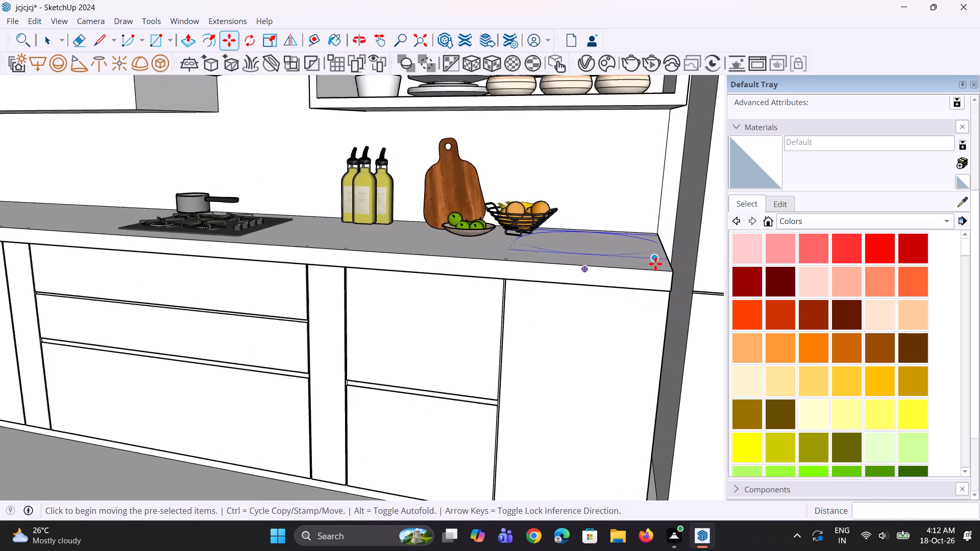
scroll(655, 264, "up", 3)
middle_click_drag(651, 266, 651, 307)
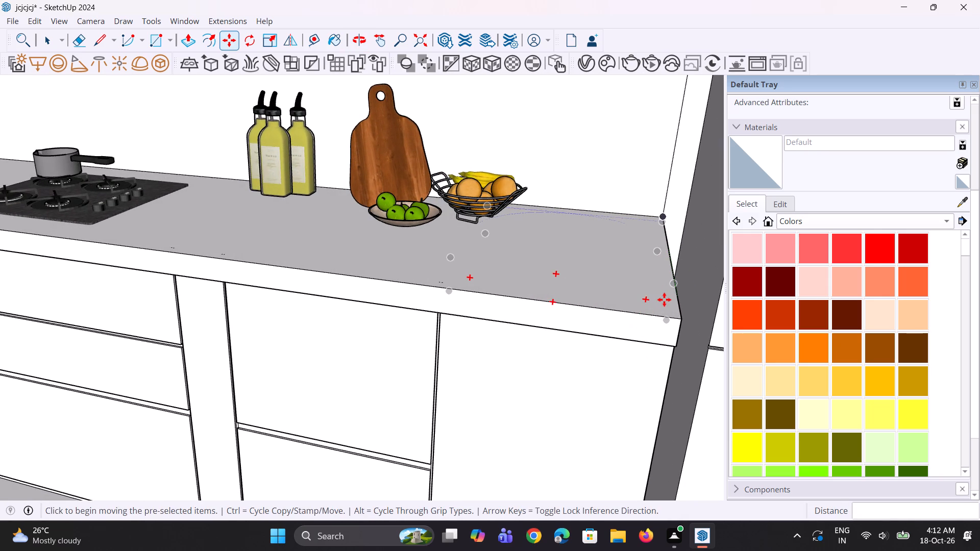
left_click(666, 315)
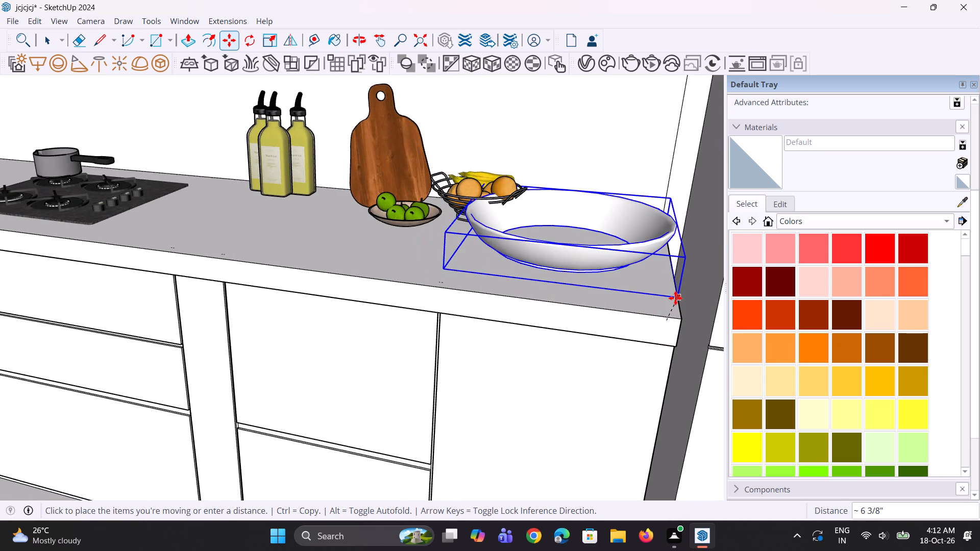
left_click(675, 298)
Scale the white bowl down uniformly by a factor of about 0.54.
key("s")
scroll(582, 242, "up", 1)
middle_click_drag(581, 245, 586, 263)
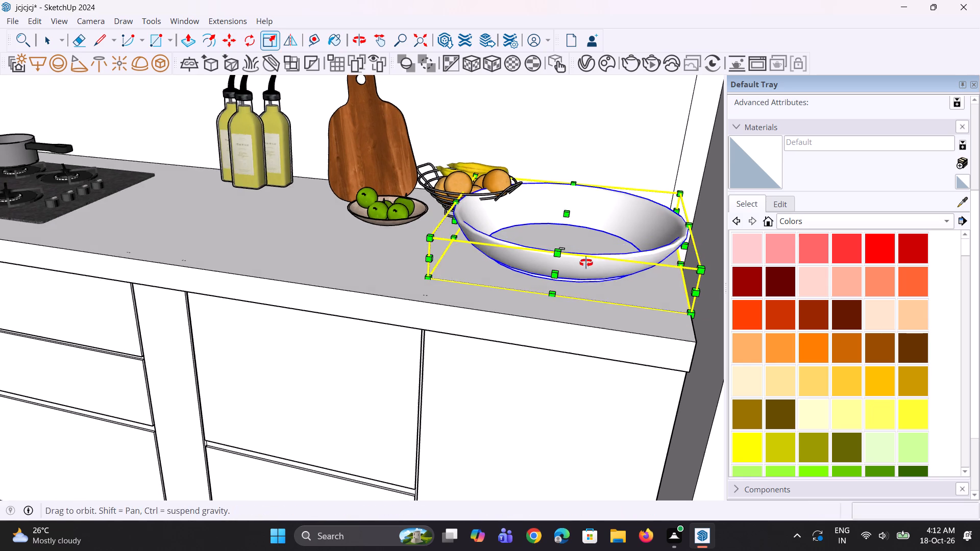
middle_click_drag(586, 263, 587, 266)
left_click(431, 245)
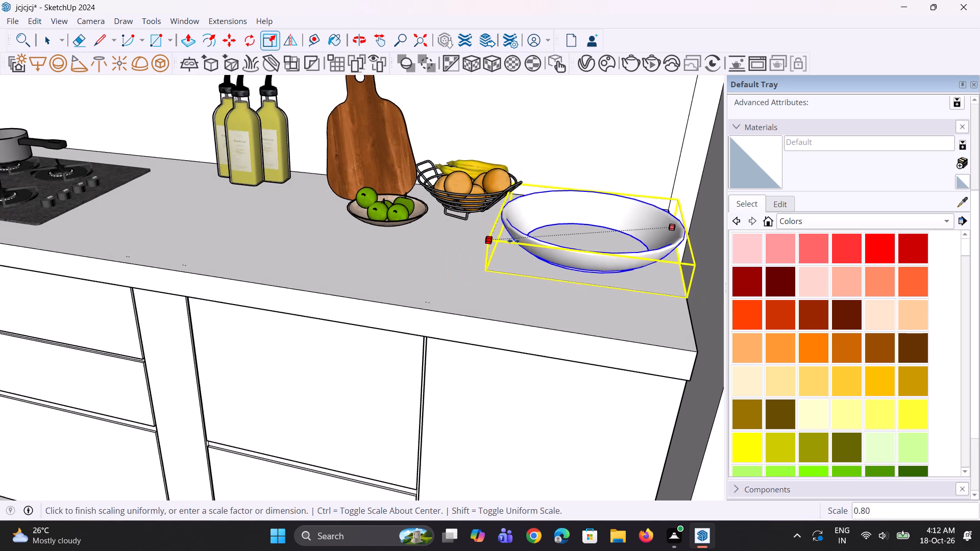
left_click(555, 233)
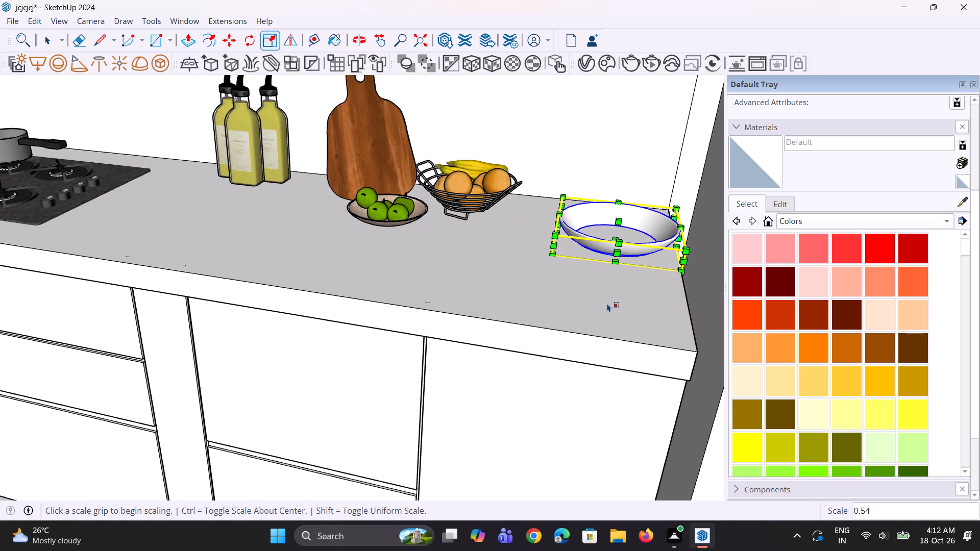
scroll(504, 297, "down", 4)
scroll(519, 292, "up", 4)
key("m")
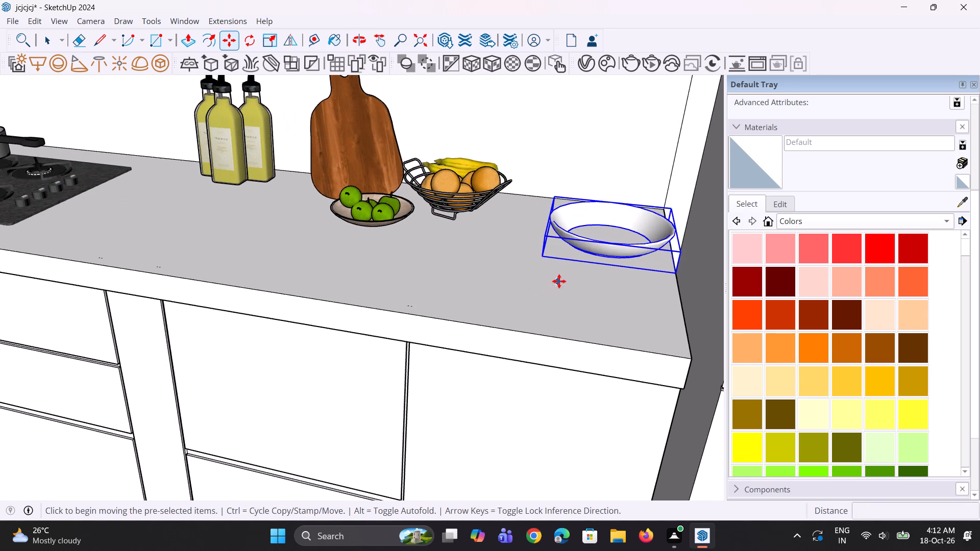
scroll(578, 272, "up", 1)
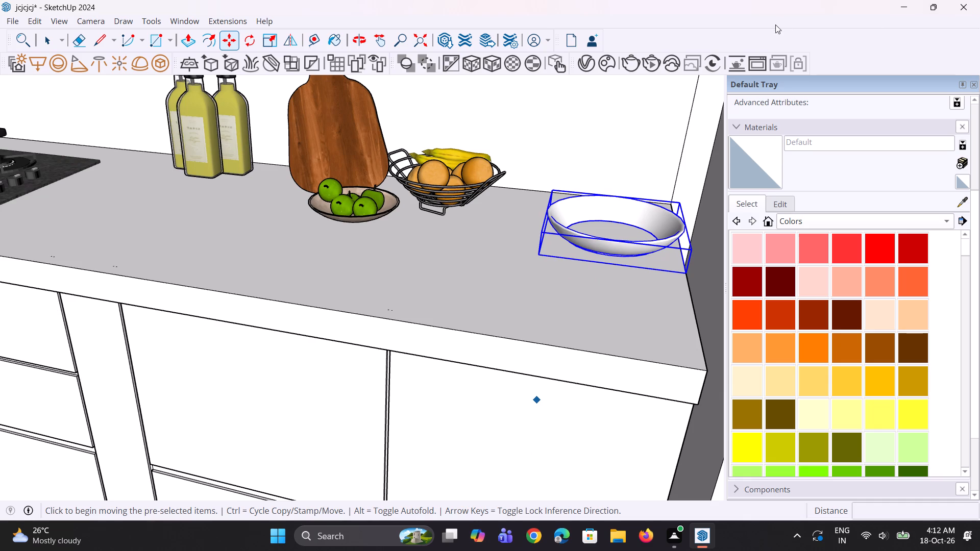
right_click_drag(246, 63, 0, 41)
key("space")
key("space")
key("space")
Move the white bowl about 3 11/16" along the countertop away from the tall cabinet, and back toward the rear wall.
scroll(83, 224, "down", 3)
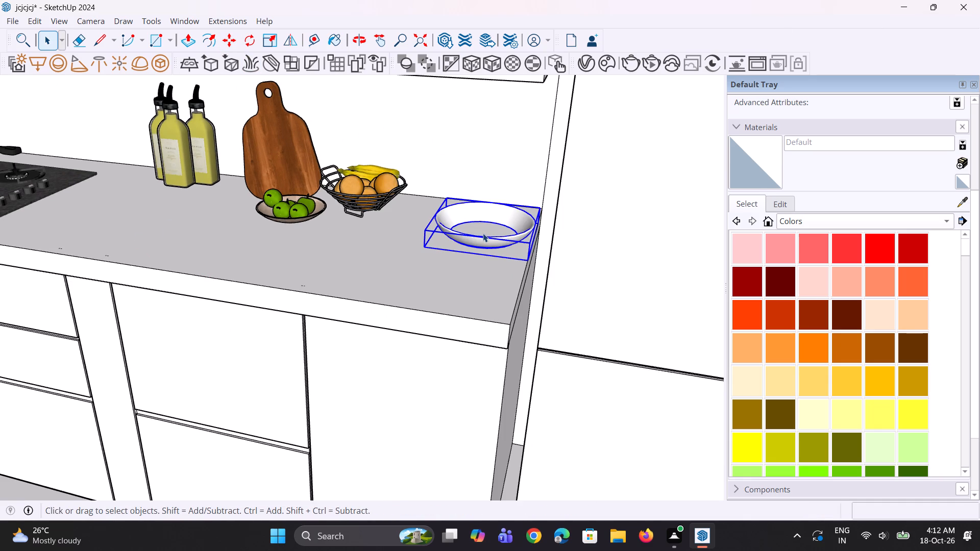
left_click(483, 233)
middle_click_drag(392, 268, 474, 260)
scroll(516, 233, "up", 1)
key("m")
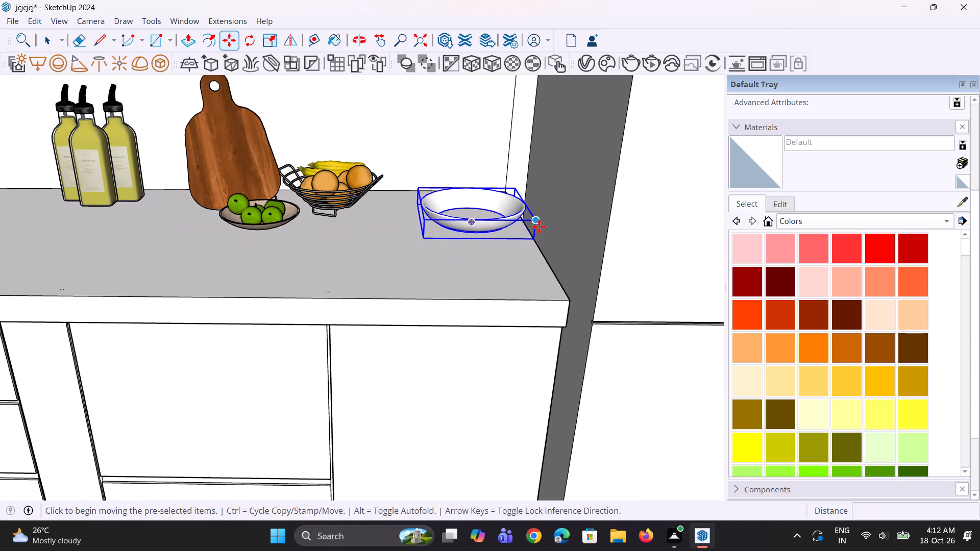
left_click(529, 239)
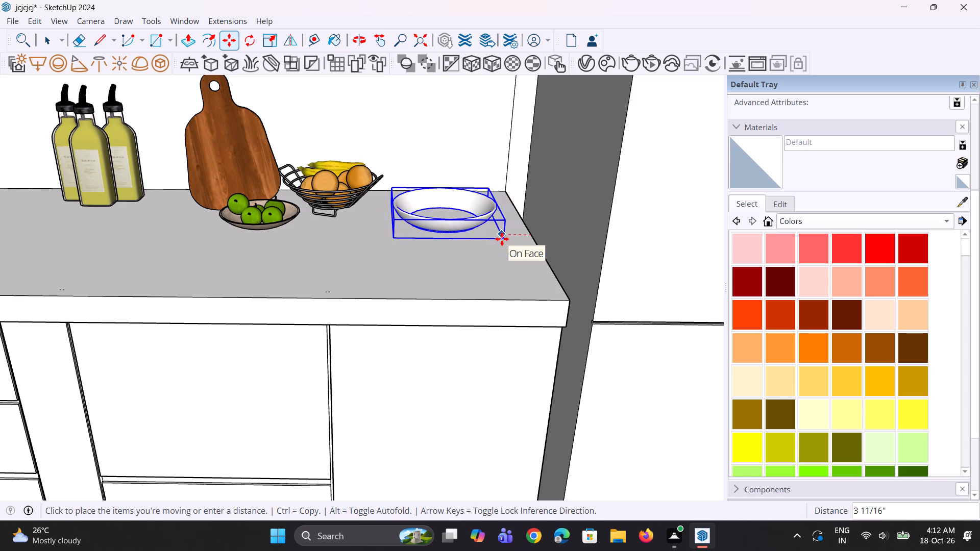
left_click(502, 239)
left_click(502, 239)
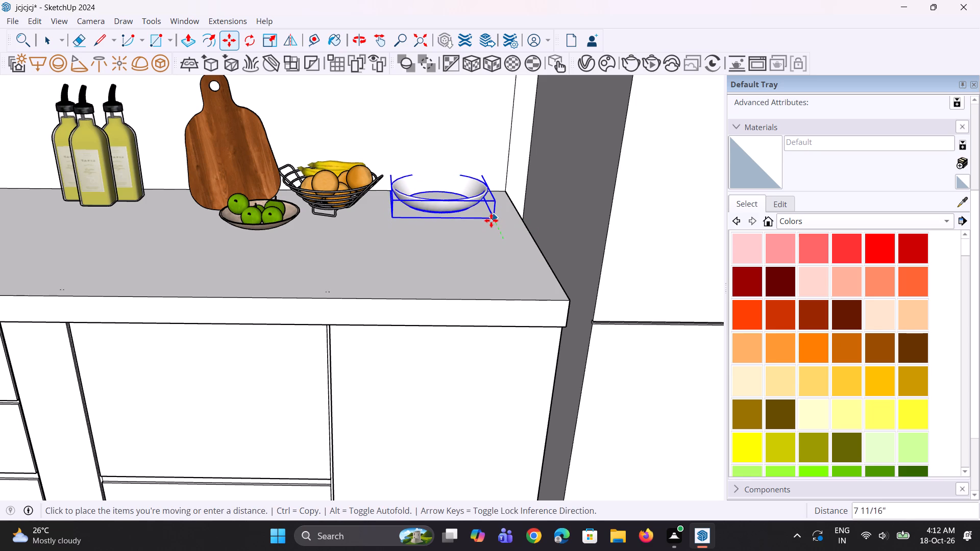
left_click(491, 224)
Copy the white bowl upward about 1 13/16" and multiply it as a *5 array to form a stack.
key("m")
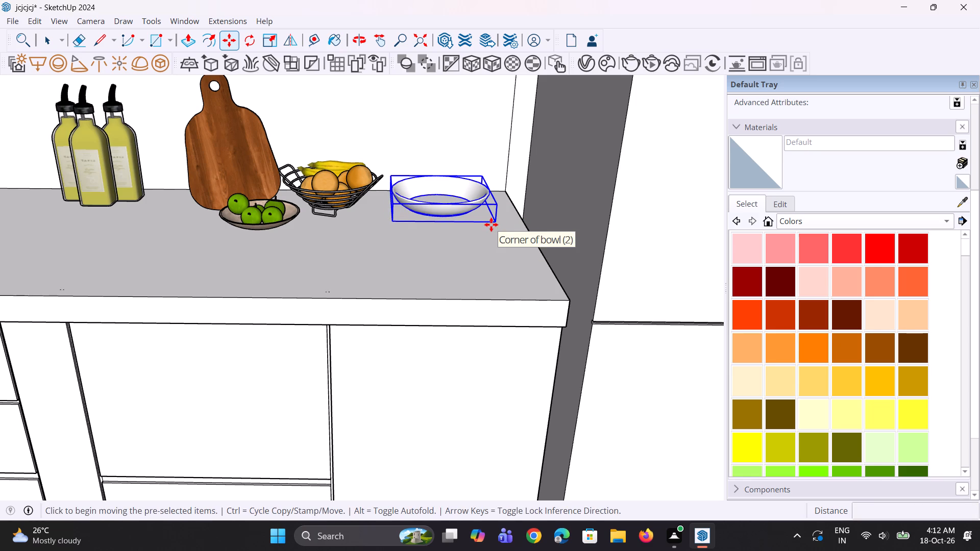
scroll(491, 224, "up", 5)
left_click(496, 220)
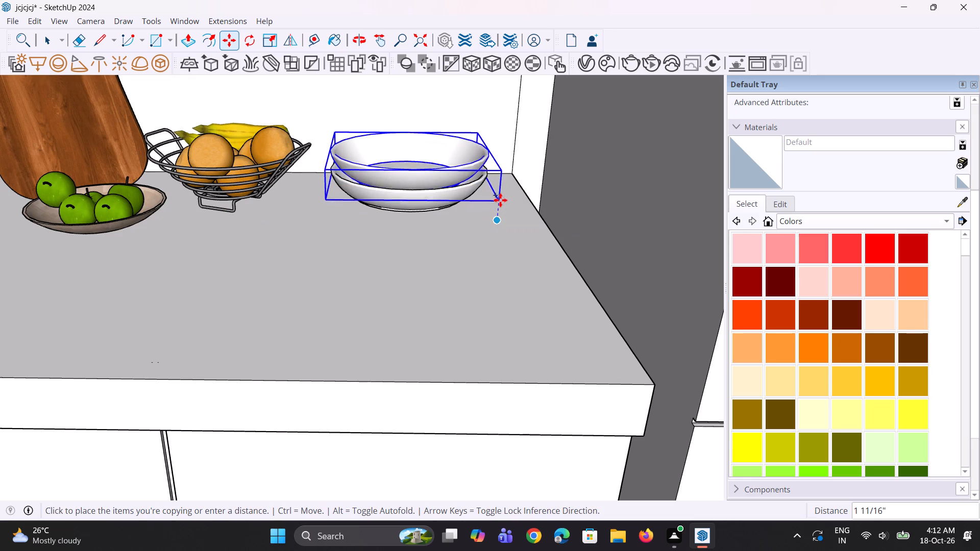
left_click(501, 198)
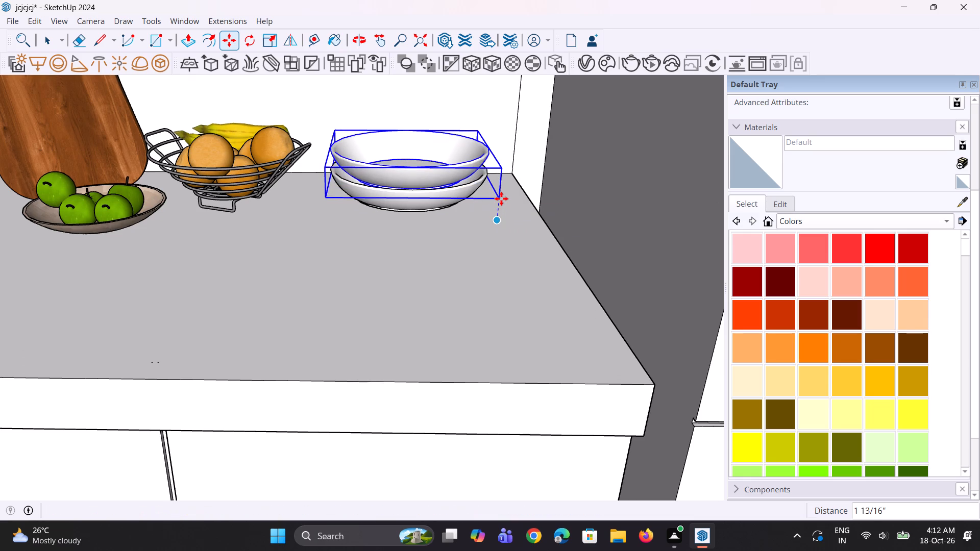
type("*5")
key("Return")
Review the kitchen from outside and inside, checking the arrangement of accessories on the countertops and shelves.
scroll(425, 247, "down", 9)
middle_click_drag(413, 254, 364, 262)
key("space")
key("space")
scroll(364, 261, "down", 4)
middle_click_drag(370, 253, 453, 233)
scroll(305, 229, "down", 5)
left_click(416, 37)
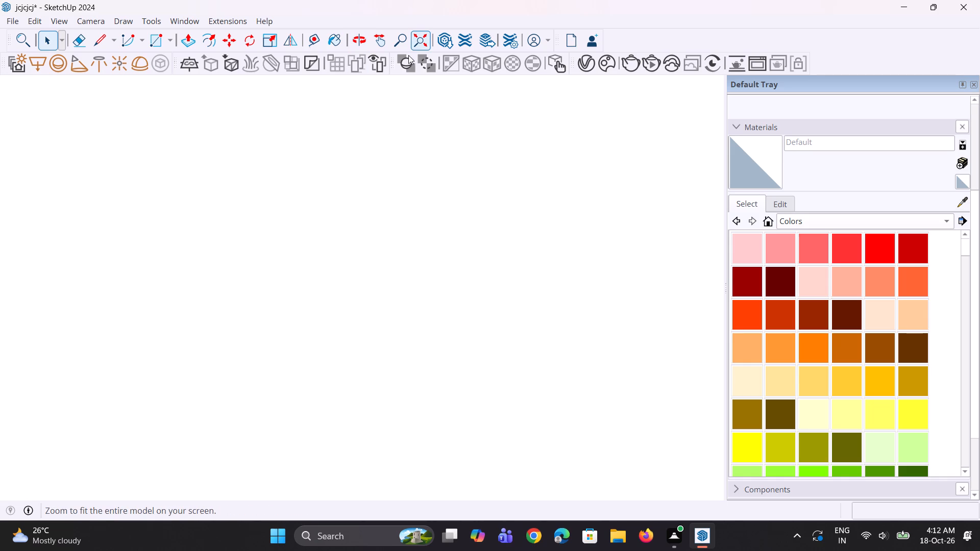
middle_click_drag(448, 221, 202, 230)
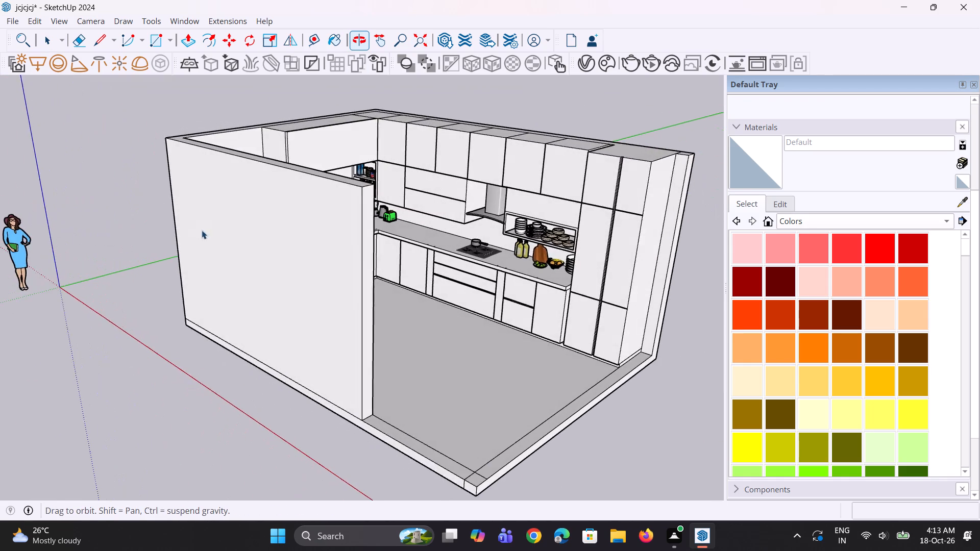
middle_click_drag(202, 230, 201, 231)
scroll(387, 225, "down", 4)
middle_click_drag(411, 265, 307, 255)
scroll(305, 244, "down", 4)
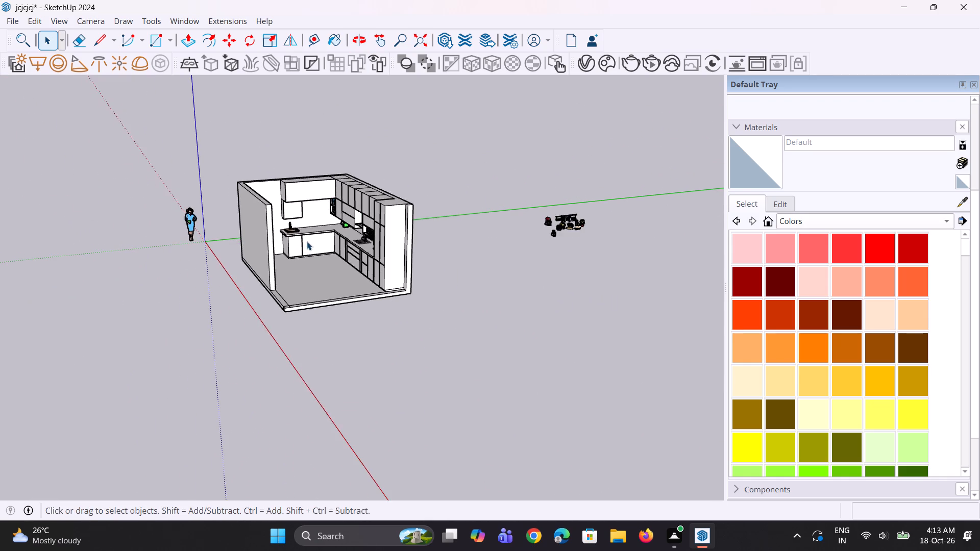
middle_click_drag(309, 239, 293, 210)
scroll(288, 210, "up", 12)
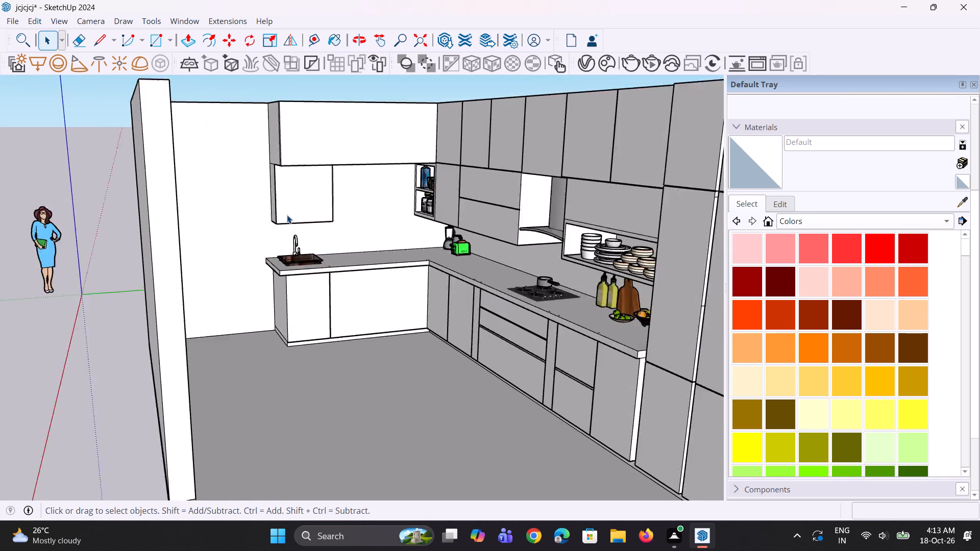
scroll(288, 251, "up", 4)
middle_click_drag(318, 268, 345, 280)
scroll(251, 229, "down", 4)
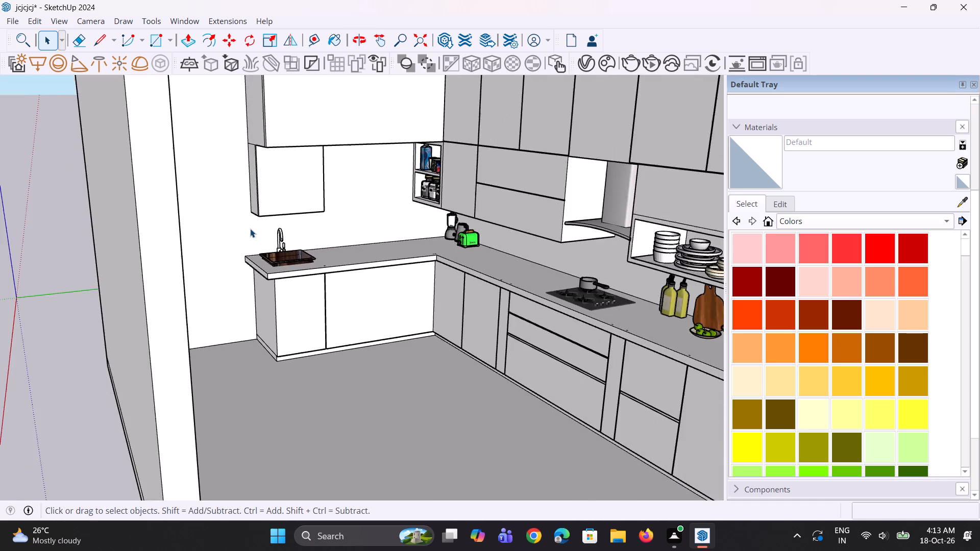
Examine the loose accessories outside the room, including the spaghetti jar, utensil rail, leafy bowl and coffee maker.
scroll(250, 229, "down", 13)
scroll(544, 202, "up", 20)
scroll(544, 202, "up", 2)
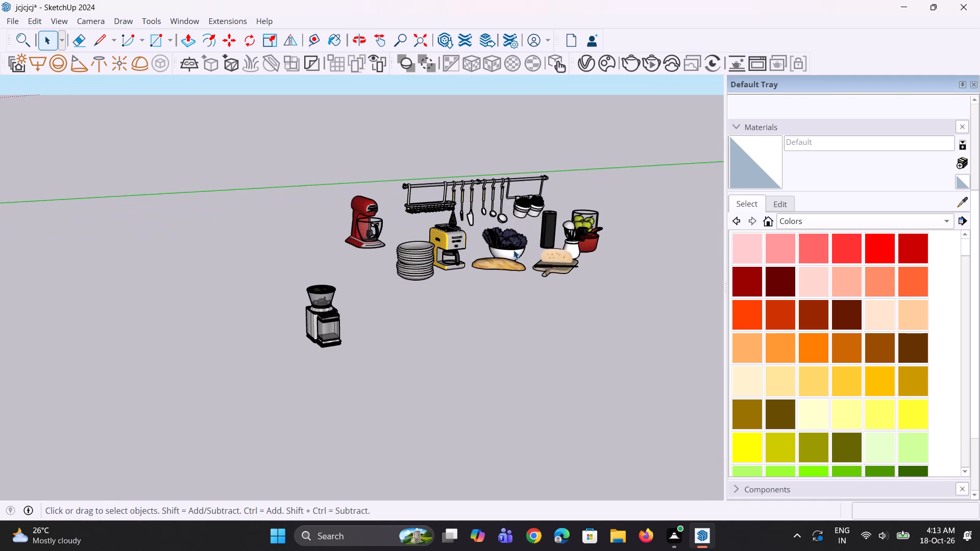
middle_click_drag(511, 267, 534, 305)
scroll(598, 220, "up", 3)
scroll(547, 206, "up", 4)
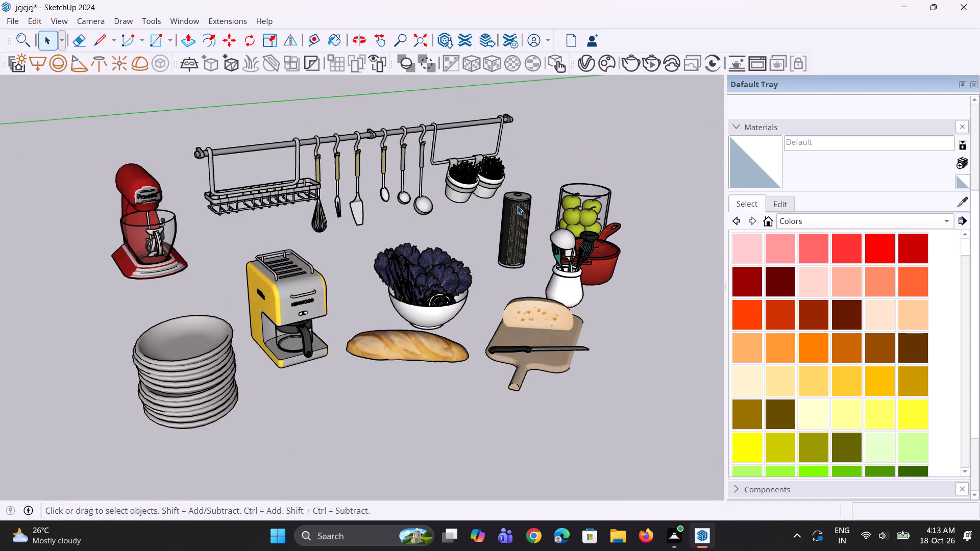
scroll(517, 206, "up", 7)
scroll(519, 252, "up", 10)
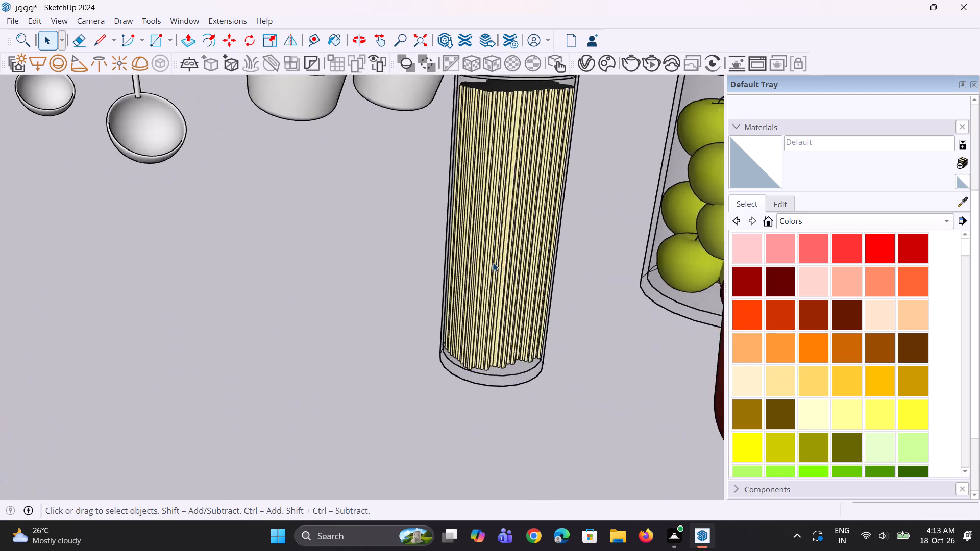
scroll(493, 263, "up", 4)
middle_click_drag(492, 263, 563, 255)
scroll(485, 257, "down", 7)
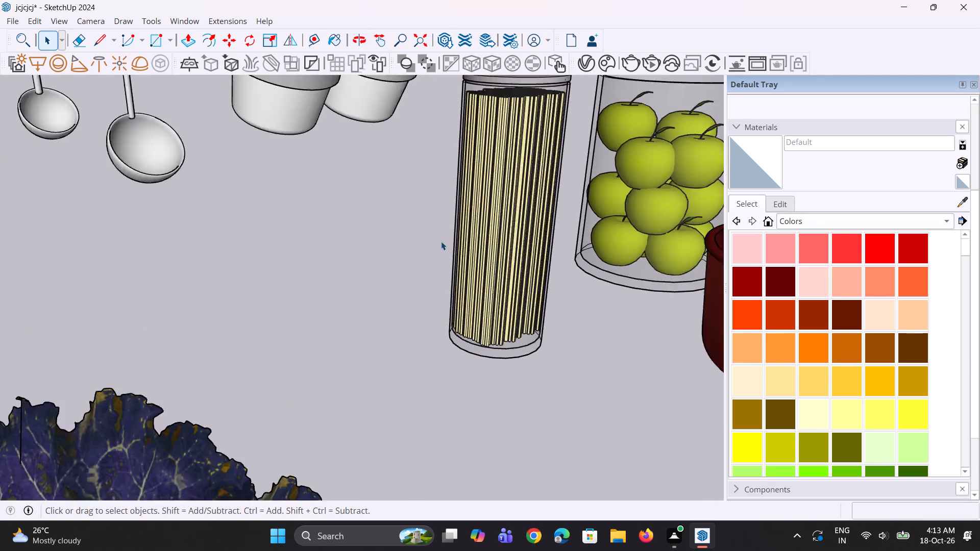
scroll(441, 241, "down", 3)
middle_click_drag(377, 213, 357, 208)
scroll(369, 198, "down", 5)
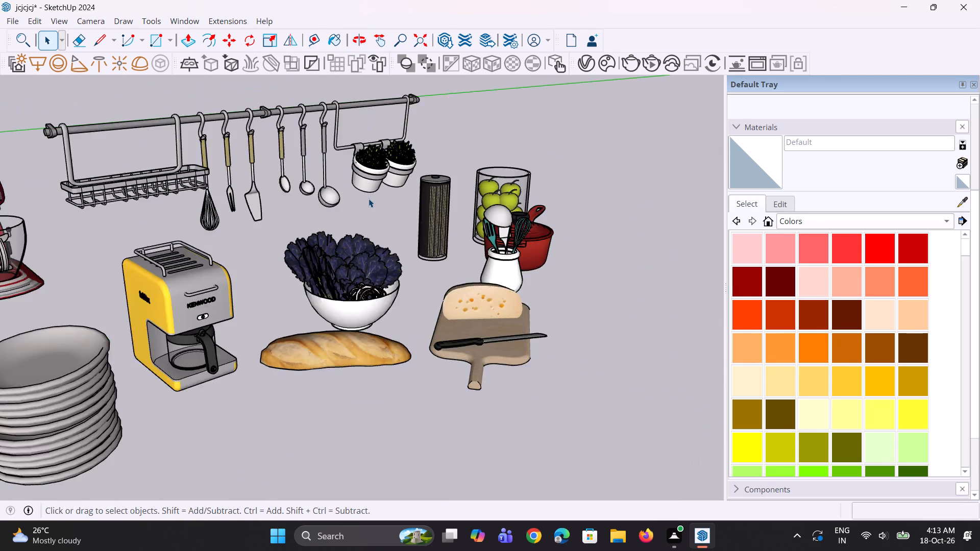
scroll(369, 198, "down", 4)
middle_click_drag(412, 192, 316, 219)
scroll(326, 207, "up", 8)
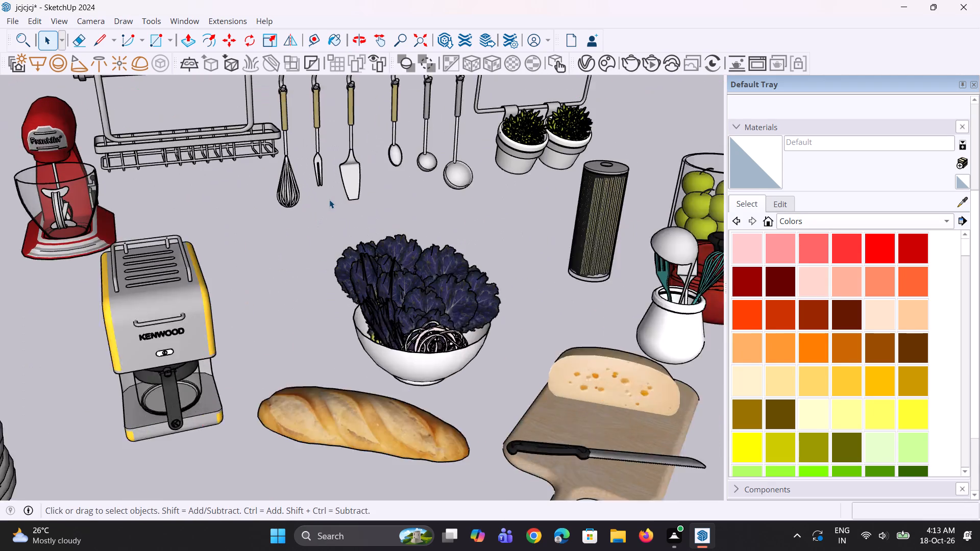
scroll(329, 199, "down", 4)
scroll(329, 199, "up", 3)
scroll(329, 199, "down", 1)
scroll(329, 199, "up", 2)
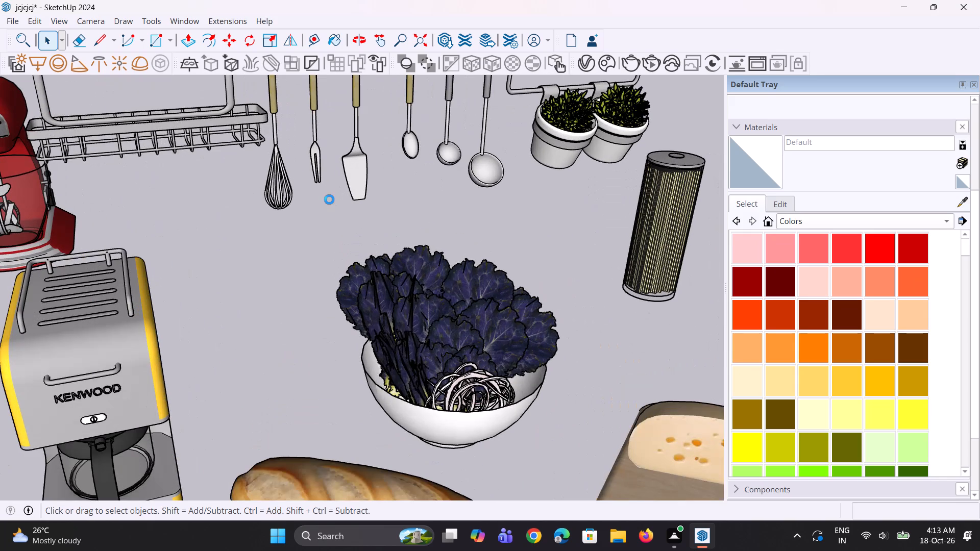
scroll(329, 199, "down", 13)
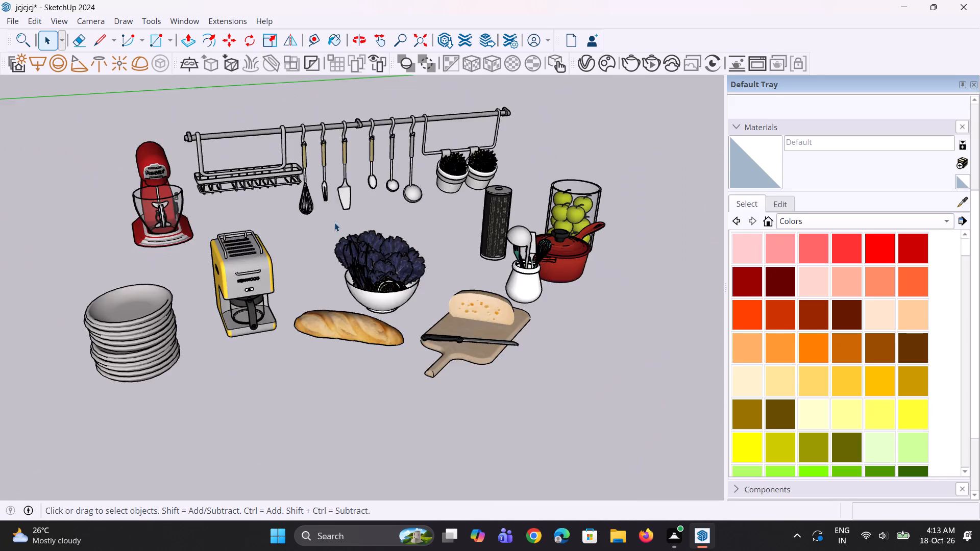
scroll(325, 216, "down", 18)
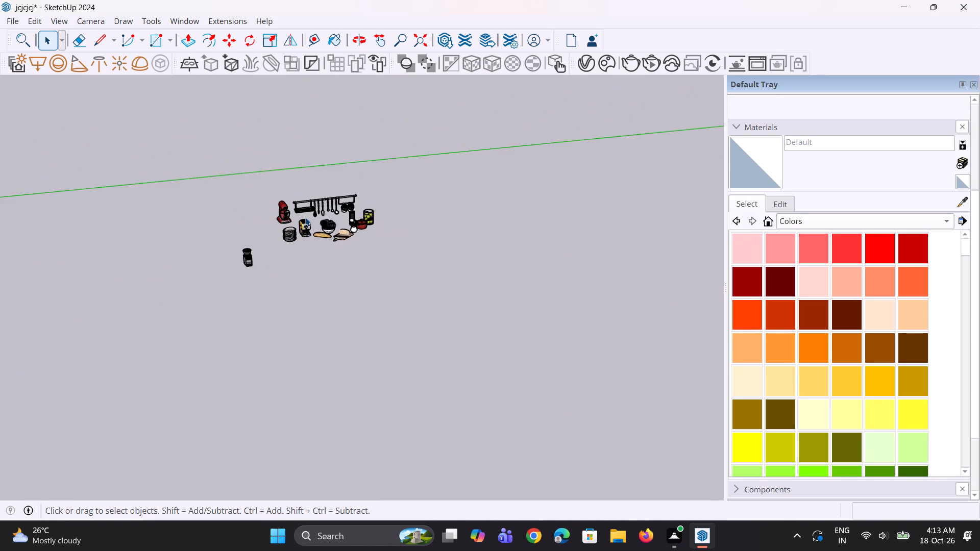
Import the Tea+set model from the Downloads folder and place it in the open area outside the kitchen.
scroll(305, 217, "down", 20)
middle_click_drag(106, 237, 198, 213)
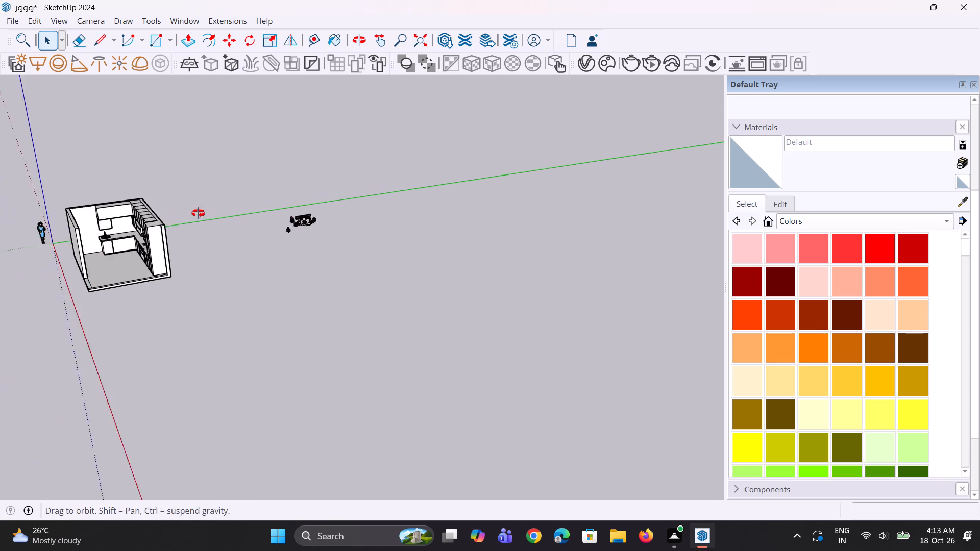
middle_click_drag(198, 213, 203, 212)
scroll(84, 254, "up", 8)
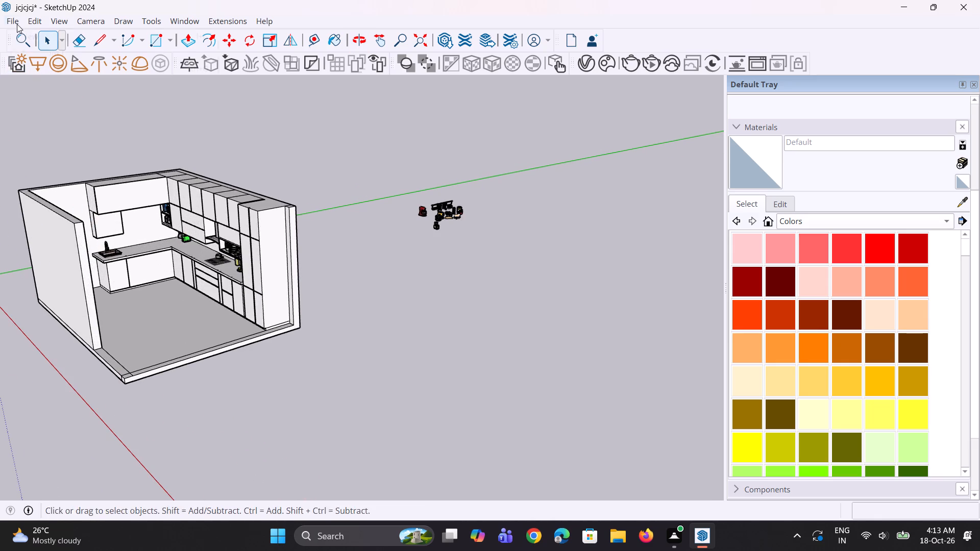
left_click(17, 24)
left_click(53, 200)
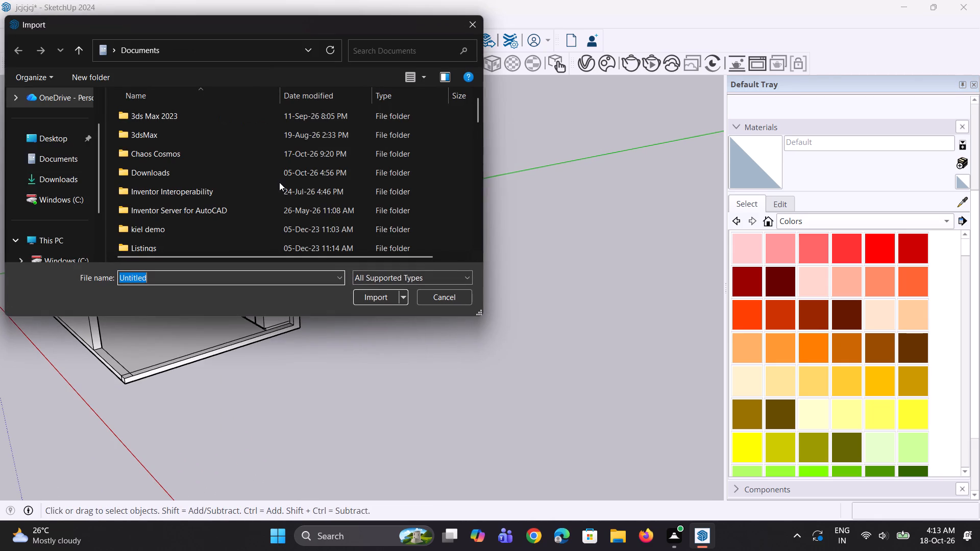
left_click(66, 172)
scroll(215, 162, "down", 4)
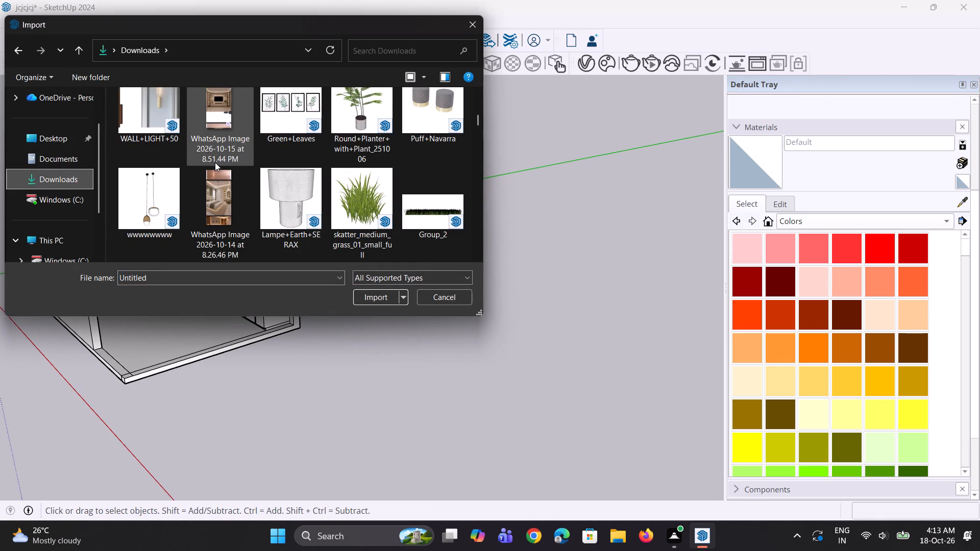
scroll(221, 155, "down", 6)
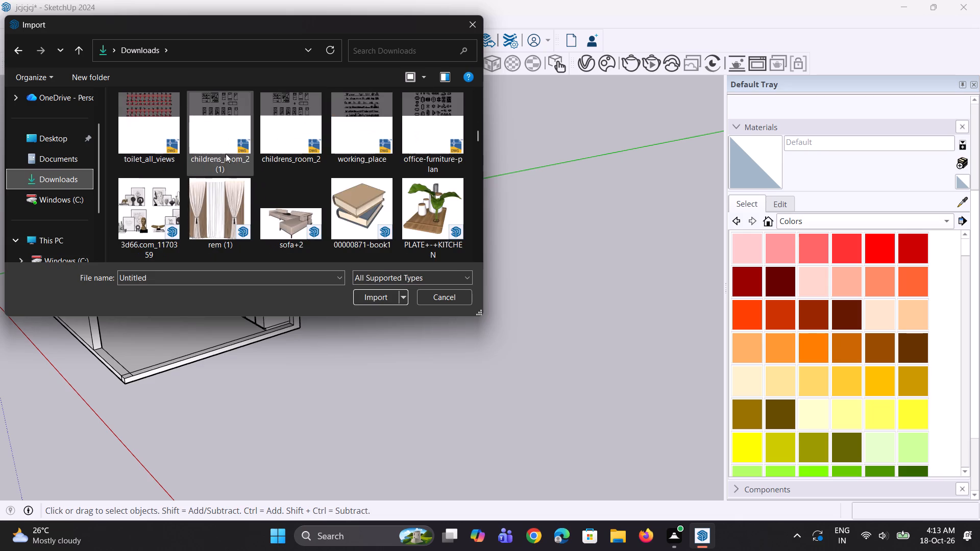
scroll(227, 153, "down", 5)
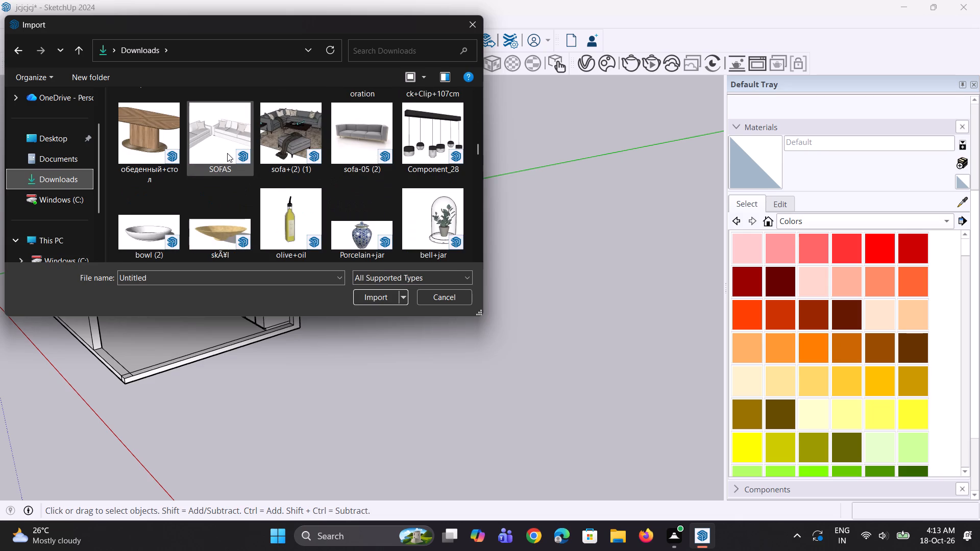
scroll(227, 153, "down", 3)
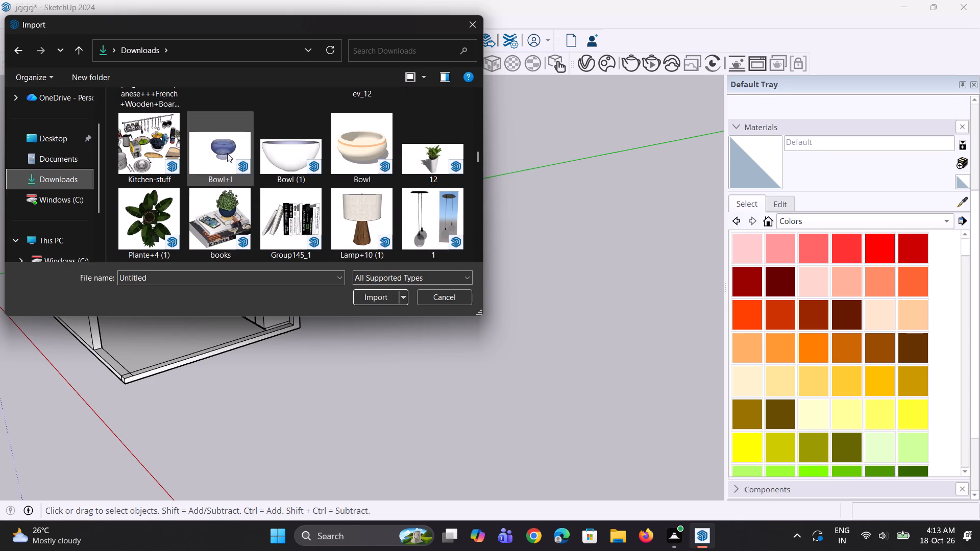
scroll(227, 153, "down", 2)
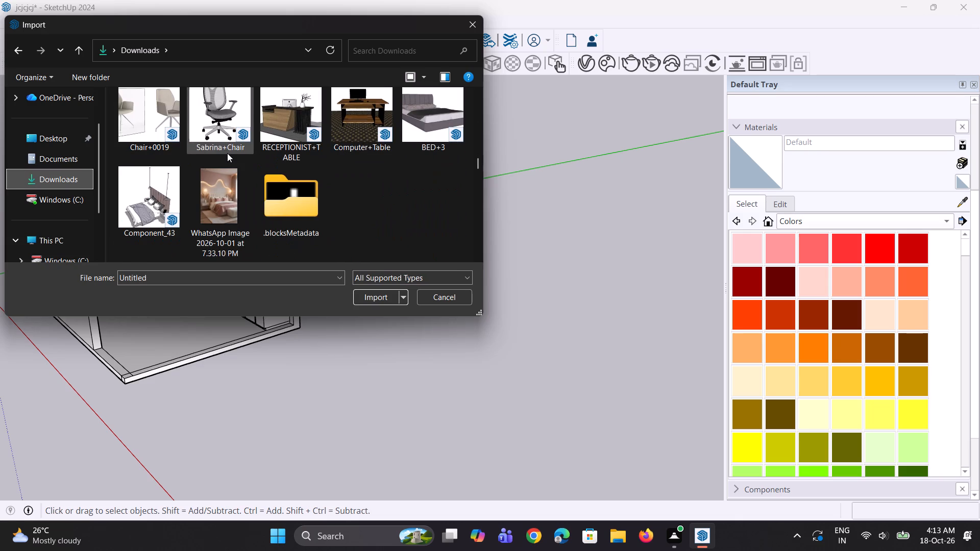
scroll(227, 153, "down", 4)
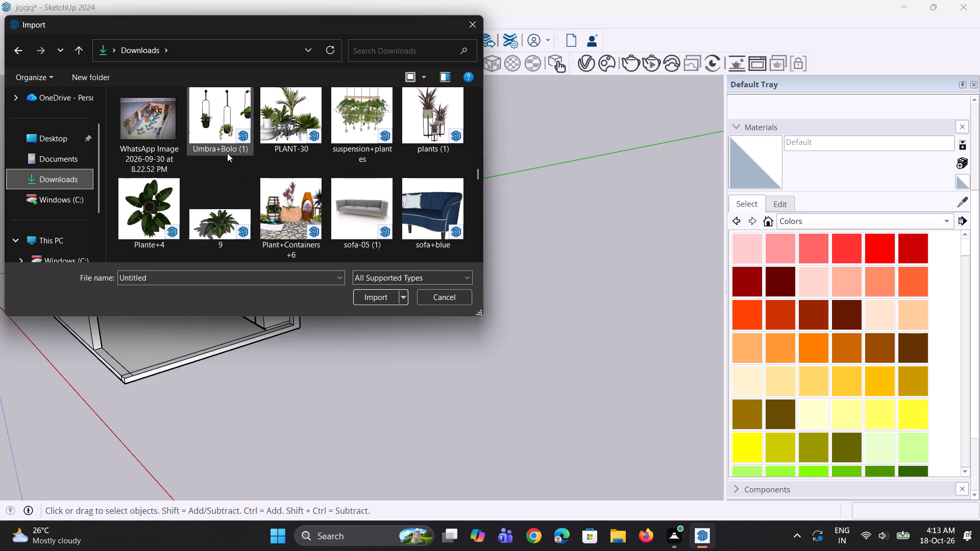
scroll(227, 153, "down", 1)
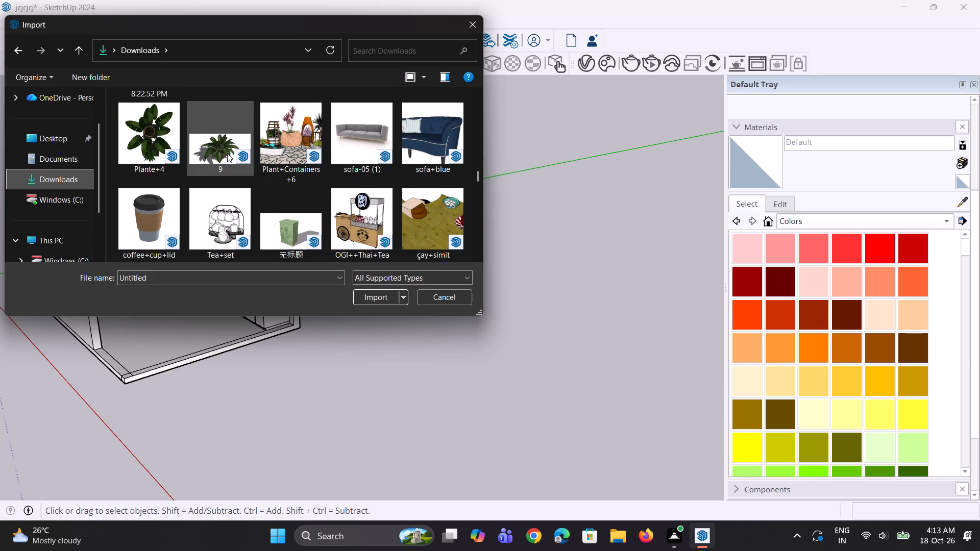
scroll(227, 153, "down", 1)
left_click(232, 149)
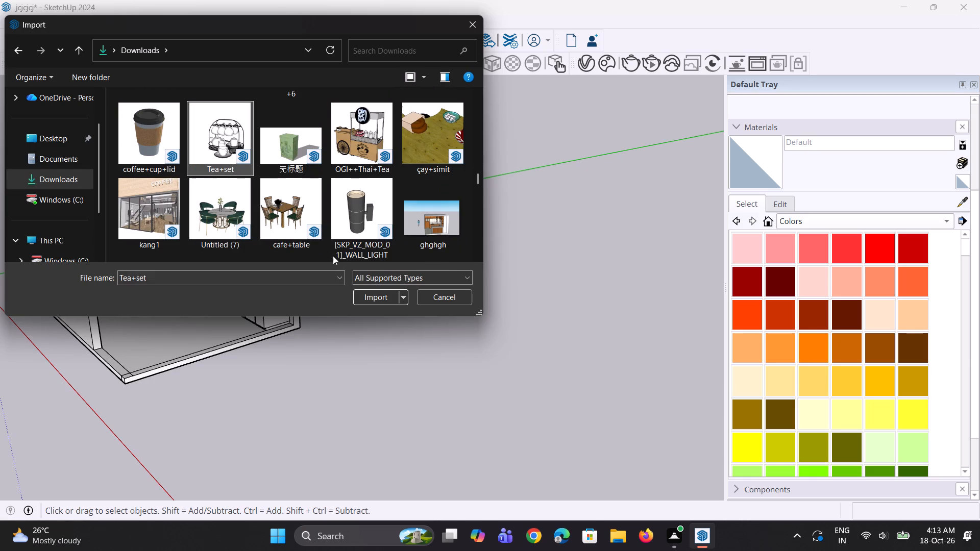
left_click_drag(224, 133, 533, 225)
Import the kitchen model (tray with bottles, bowls and plant) from Downloads and place it in the open area outside the room.
scroll(315, 179, "down", 3)
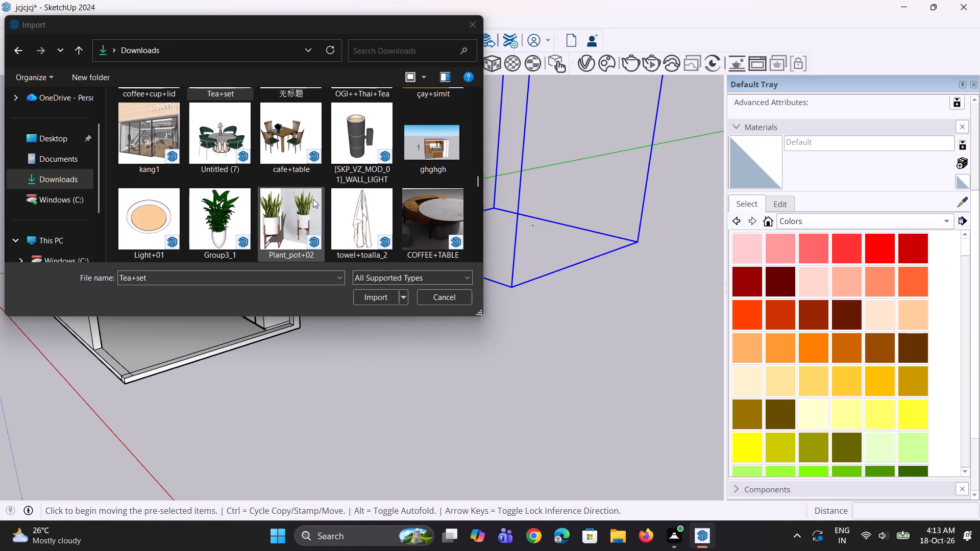
scroll(313, 199, "down", 1)
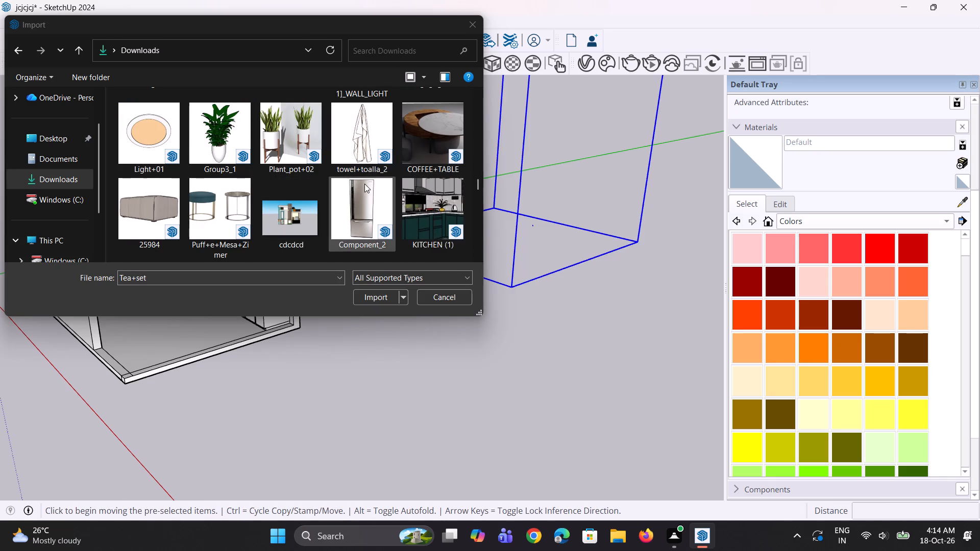
scroll(364, 184, "down", 1)
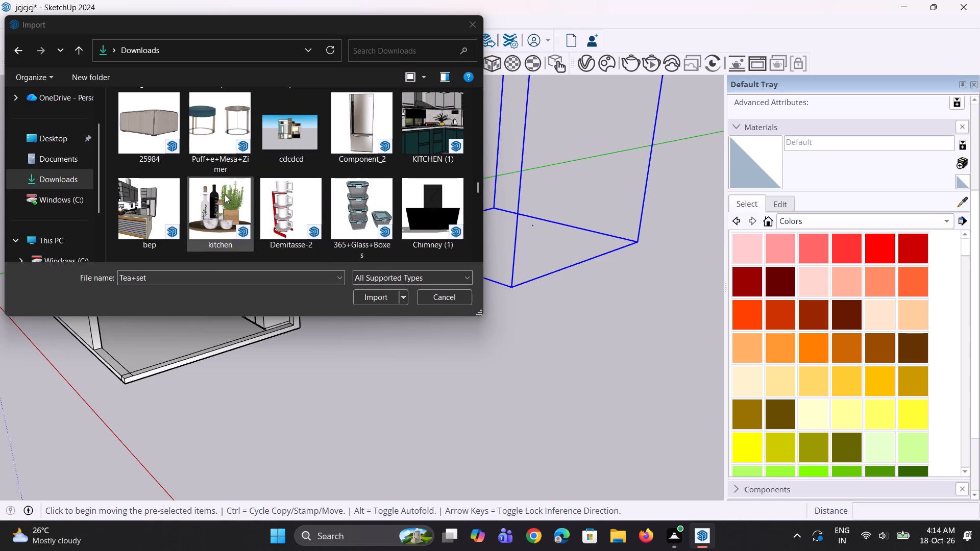
left_click_drag(219, 197, 339, 227)
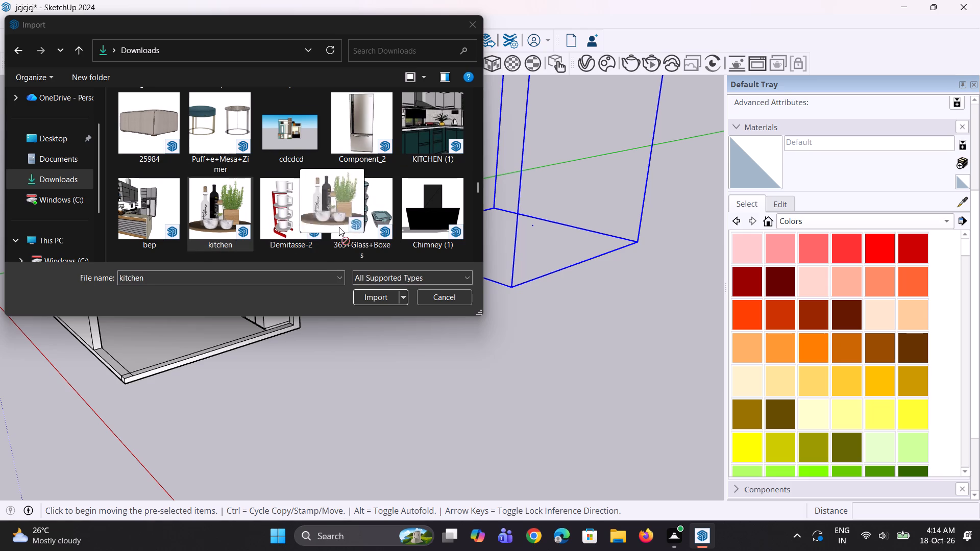
left_click_drag(339, 227, 601, 295)
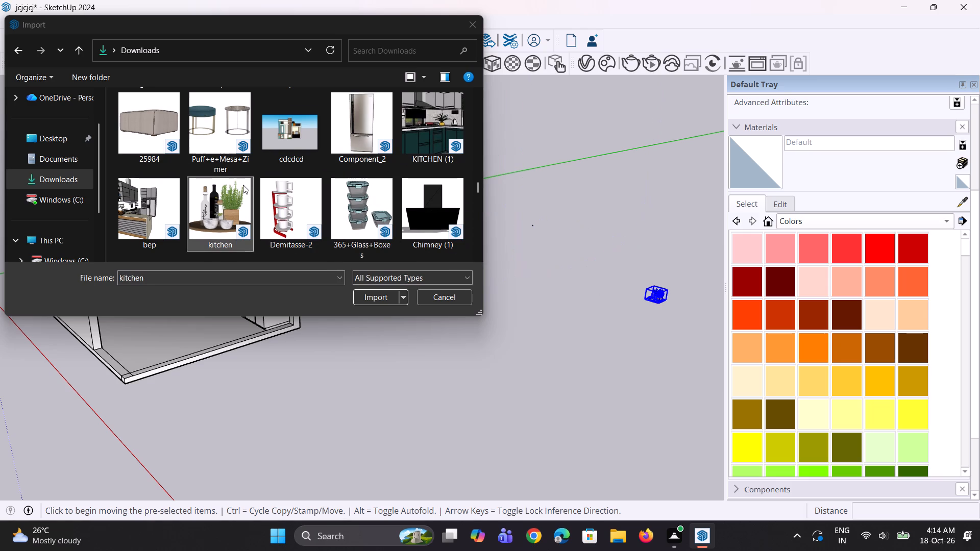
Import the Flacons shelf model from Downloads, place it outside the kitchen near the loose accessories, and finish browsing for models.
scroll(247, 181, "down", 2)
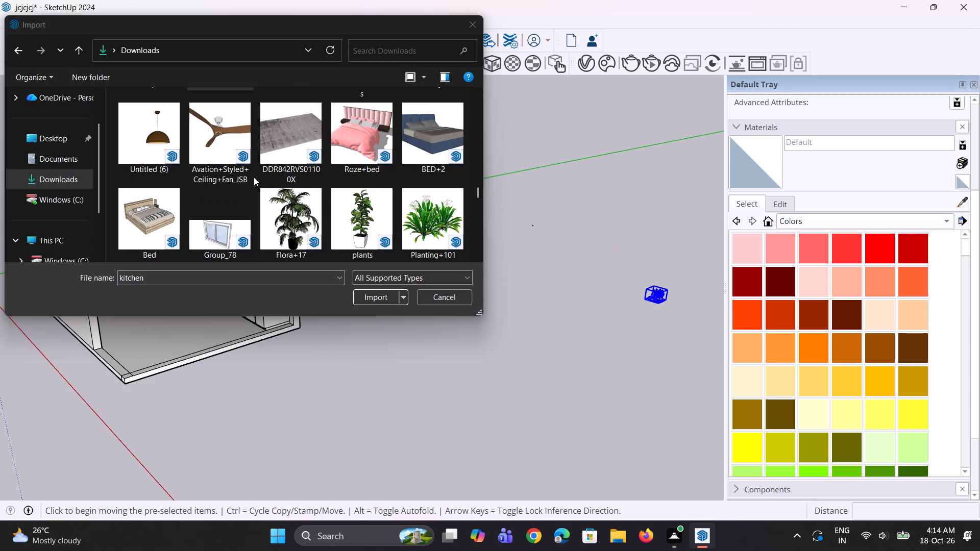
scroll(256, 175, "down", 2)
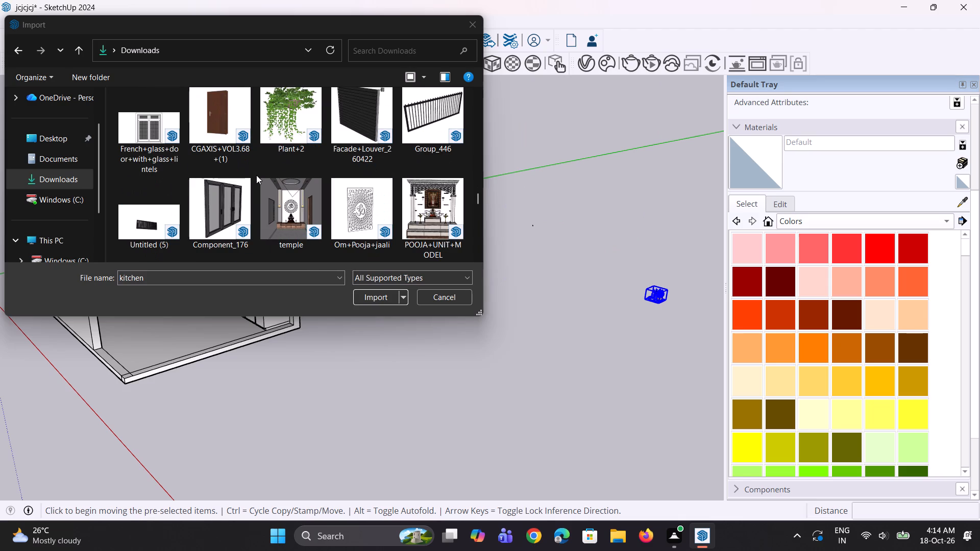
scroll(256, 175, "down", 2)
scroll(256, 175, "up", 1)
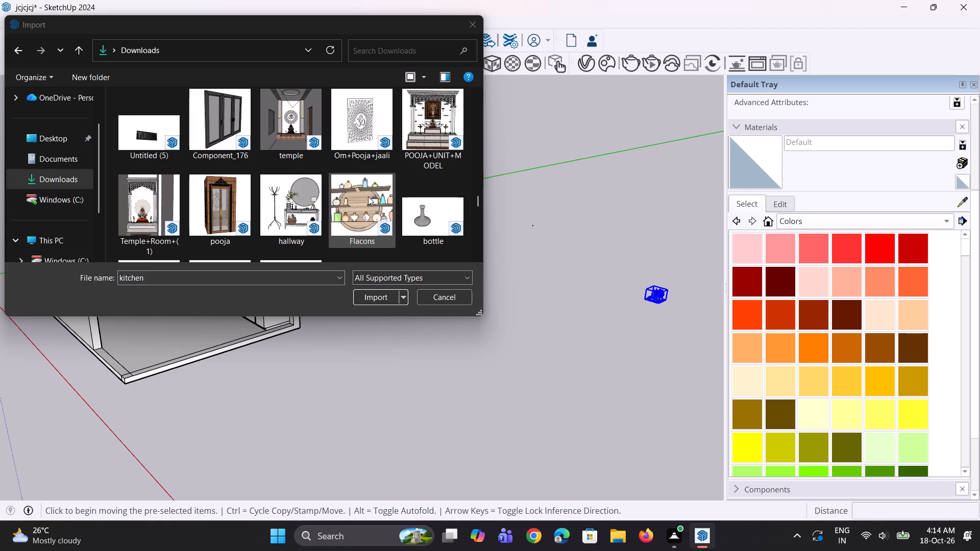
left_click_drag(367, 193, 541, 209)
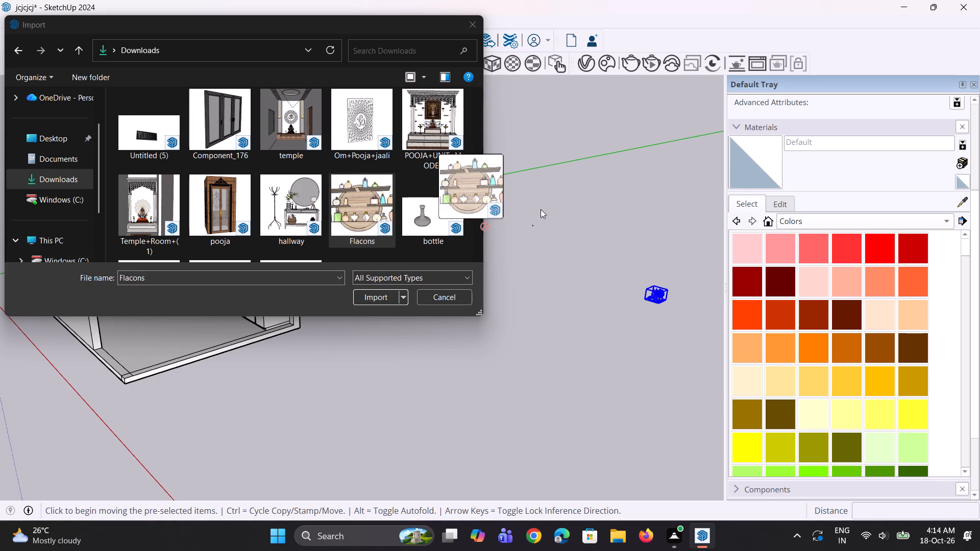
scroll(346, 205, "down", 2)
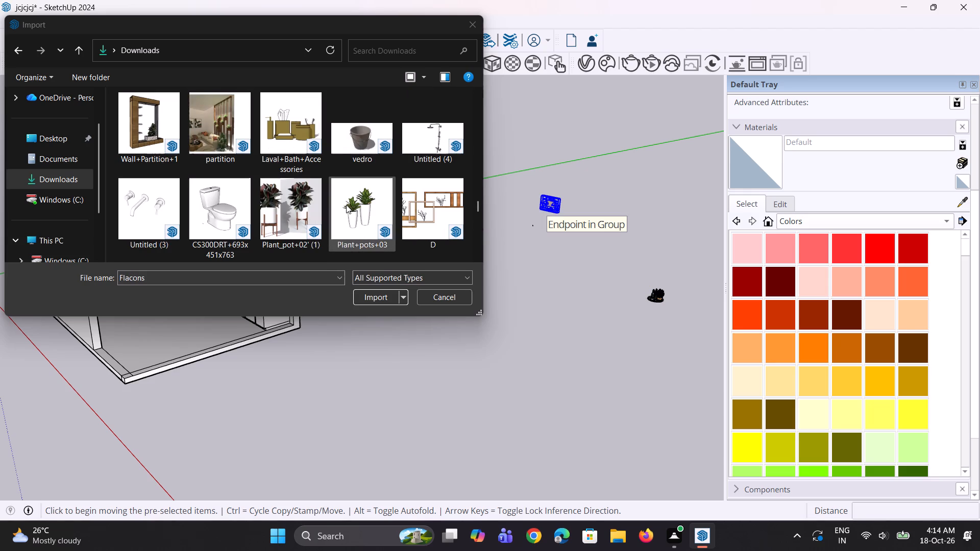
scroll(346, 202, "down", 3)
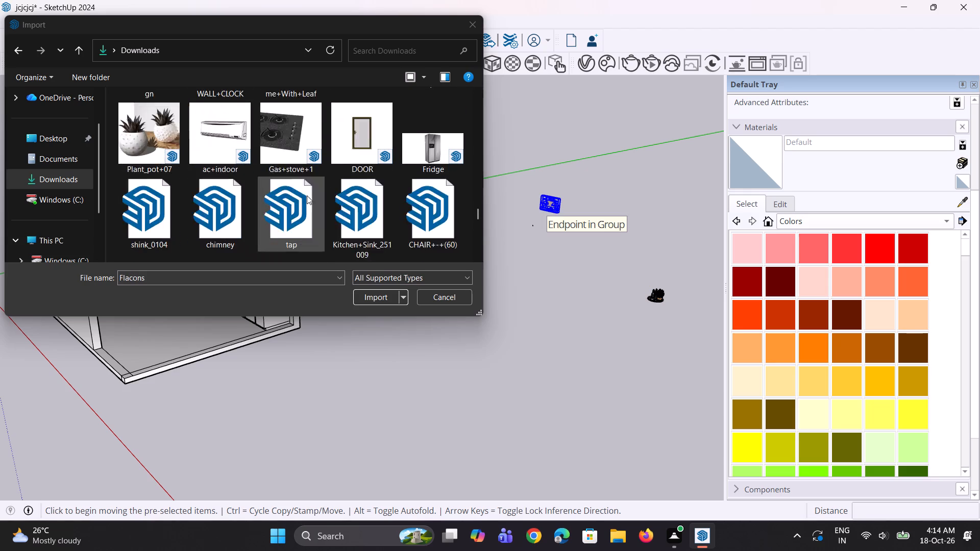
scroll(307, 195, "down", 1)
left_click(483, 25)
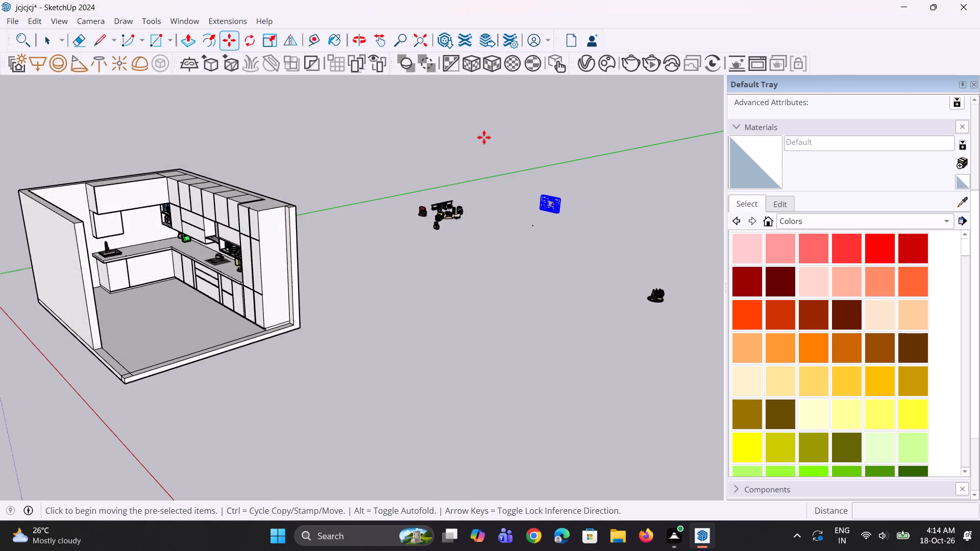
Move the tray set with bottles and plant from outside the room onto the countertop corner near the blender.
scroll(511, 179, "up", 3)
scroll(470, 223, "up", 3)
scroll(359, 238, "up", 6)
middle_click_drag(376, 238, 414, 238)
key("space")
key("space")
left_click(503, 265)
scroll(386, 234, "down", 14)
left_click(375, 227)
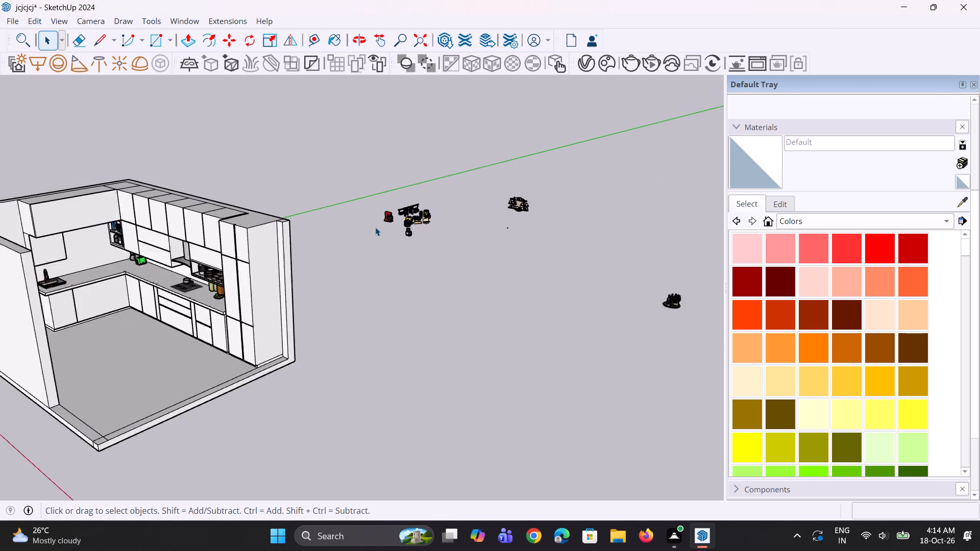
scroll(720, 298, "up", 9)
left_click(562, 280)
middle_click_drag(553, 305, 564, 312)
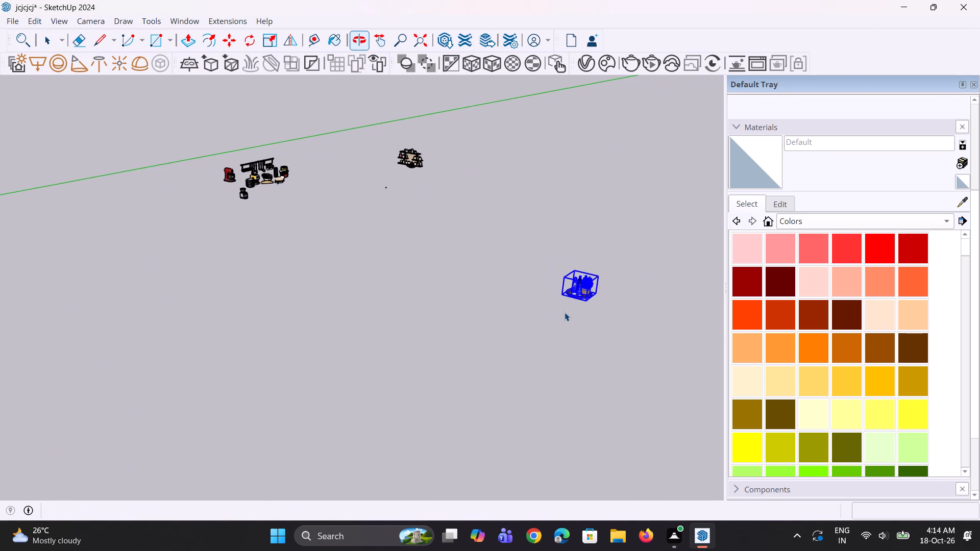
scroll(565, 312, "up", 1)
key("m")
left_click_drag(582, 302, 580, 312)
scroll(623, 281, "down", 7)
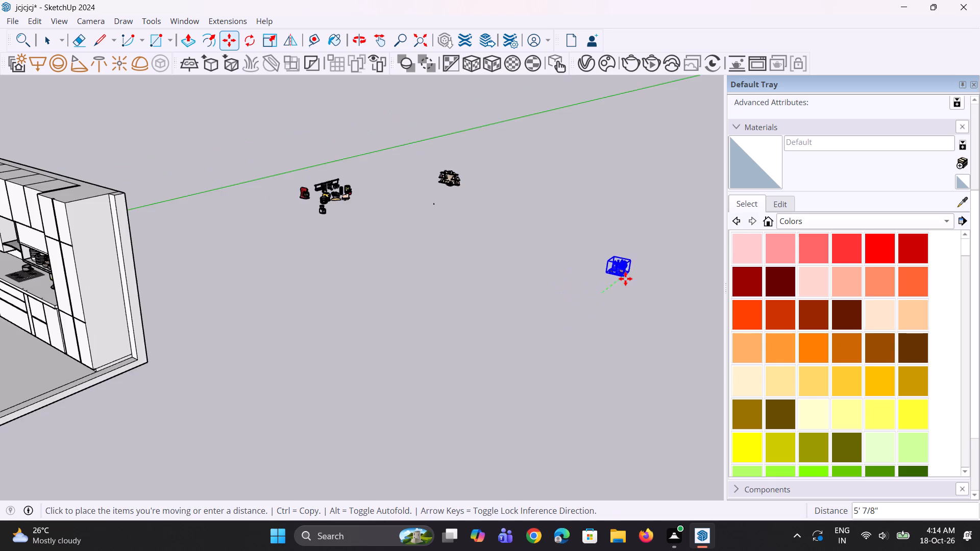
scroll(625, 279, "down", 6)
scroll(314, 292, "up", 3)
scroll(269, 260, "up", 9)
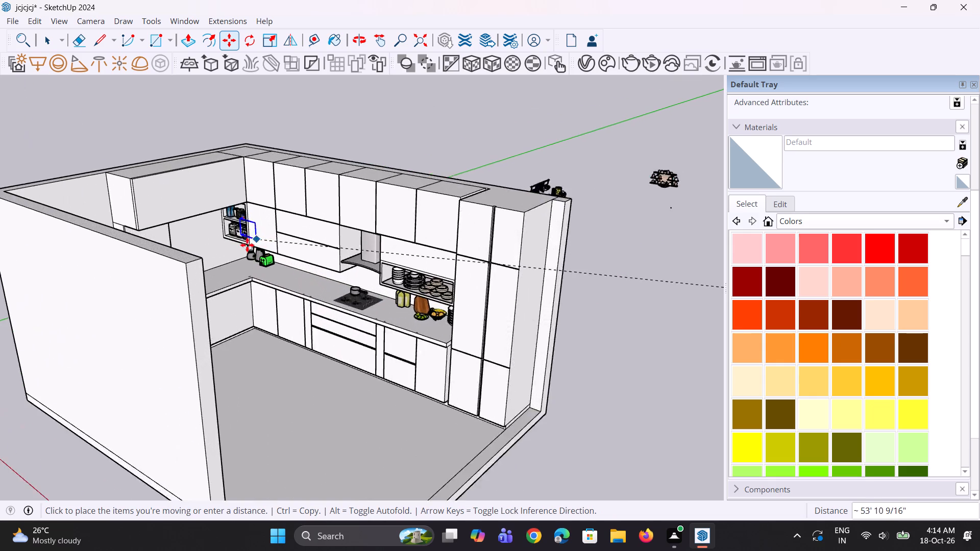
scroll(247, 245, "up", 2)
middle_click_drag(239, 261, 225, 294)
scroll(193, 294, "up", 2)
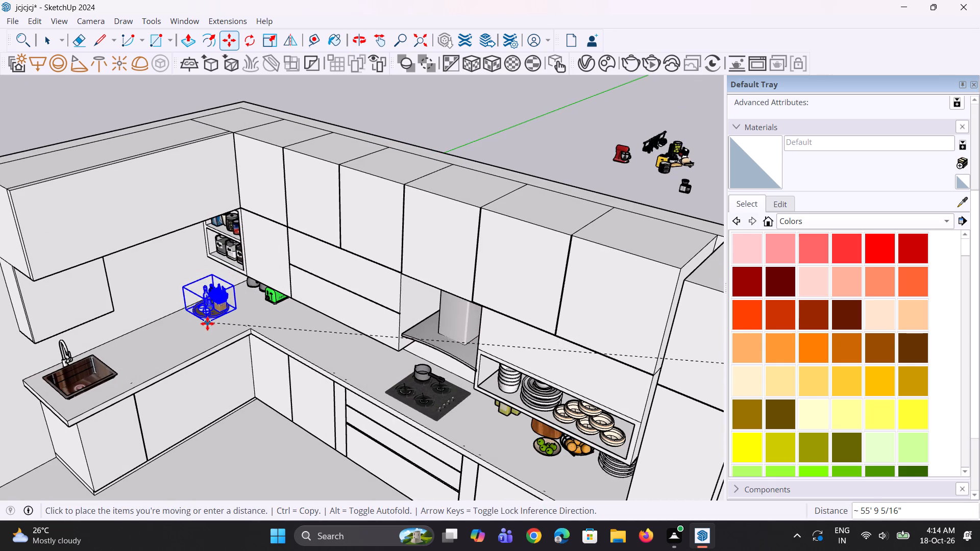
left_click(207, 323)
Shift the tray set slightly across the countertop, closer to the blender, kettle and toaster.
middle_click_drag(251, 321, 279, 316)
scroll(227, 326, "up", 6)
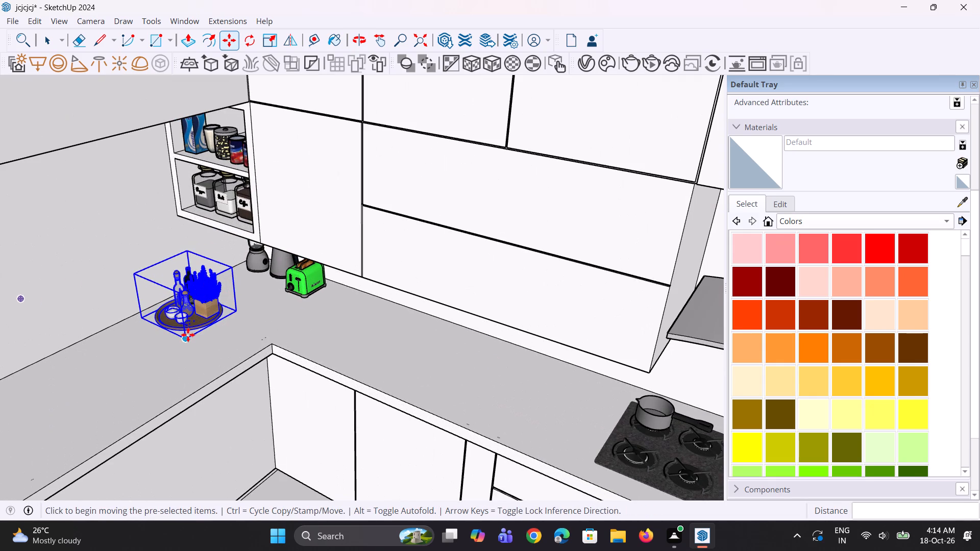
left_click(187, 335)
left_click(203, 330)
Scale the tray set down uniformly from its corner so it is slightly smaller on the countertop.
middle_click_drag(227, 320, 243, 306)
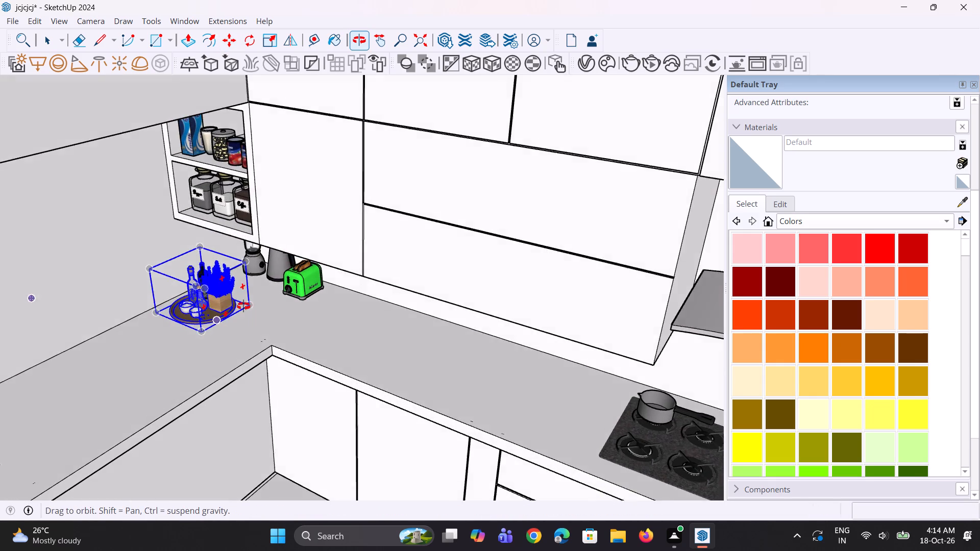
middle_click_drag(243, 306, 289, 280)
key("space")
key("space")
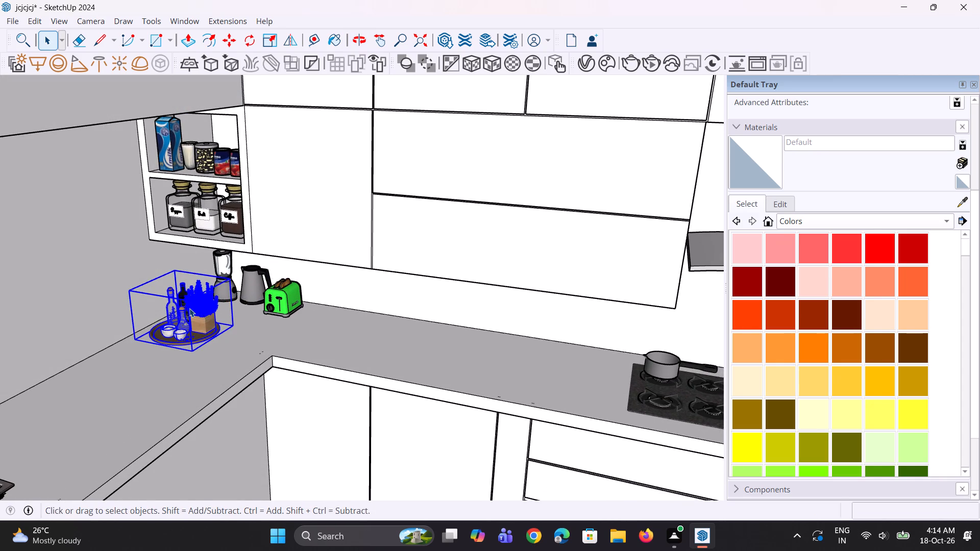
key("s")
left_click(128, 288)
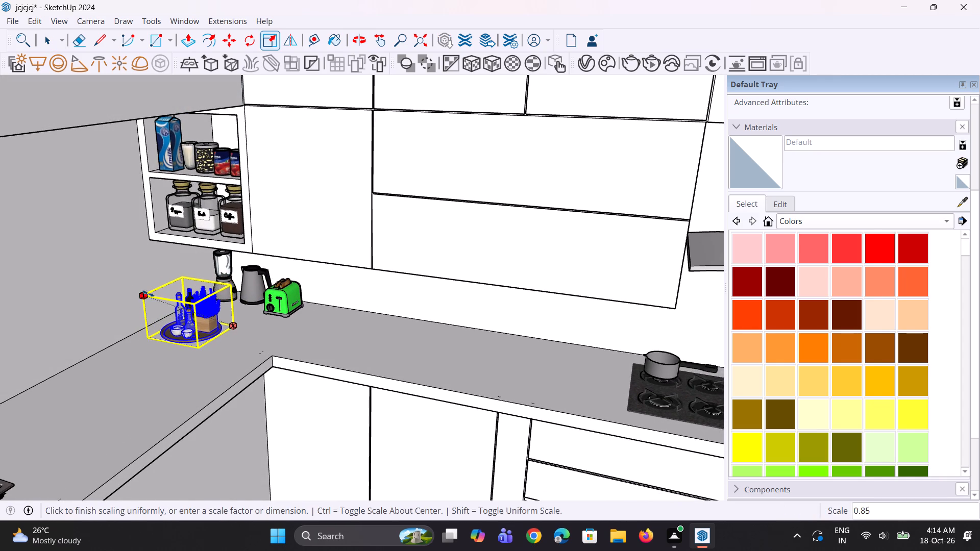
left_click(151, 292)
key("space")
key("space")
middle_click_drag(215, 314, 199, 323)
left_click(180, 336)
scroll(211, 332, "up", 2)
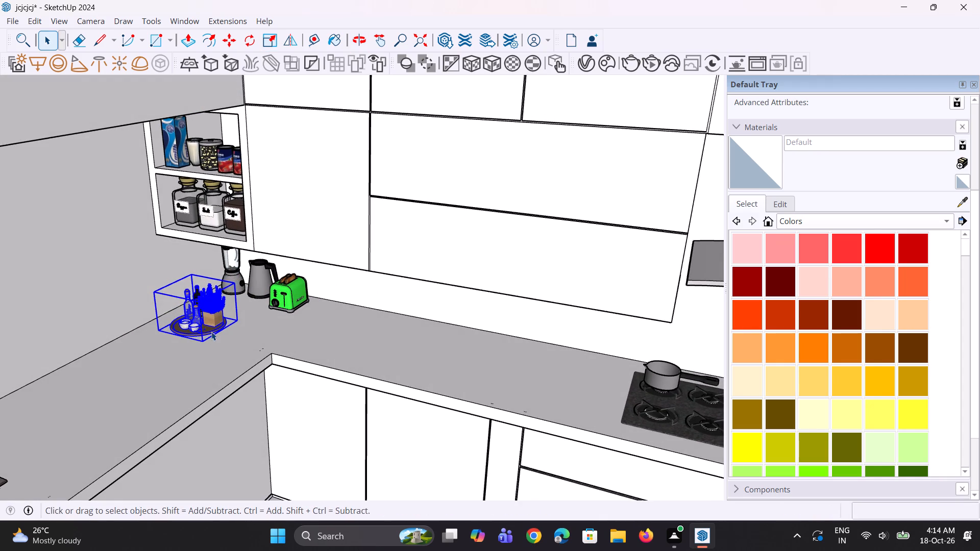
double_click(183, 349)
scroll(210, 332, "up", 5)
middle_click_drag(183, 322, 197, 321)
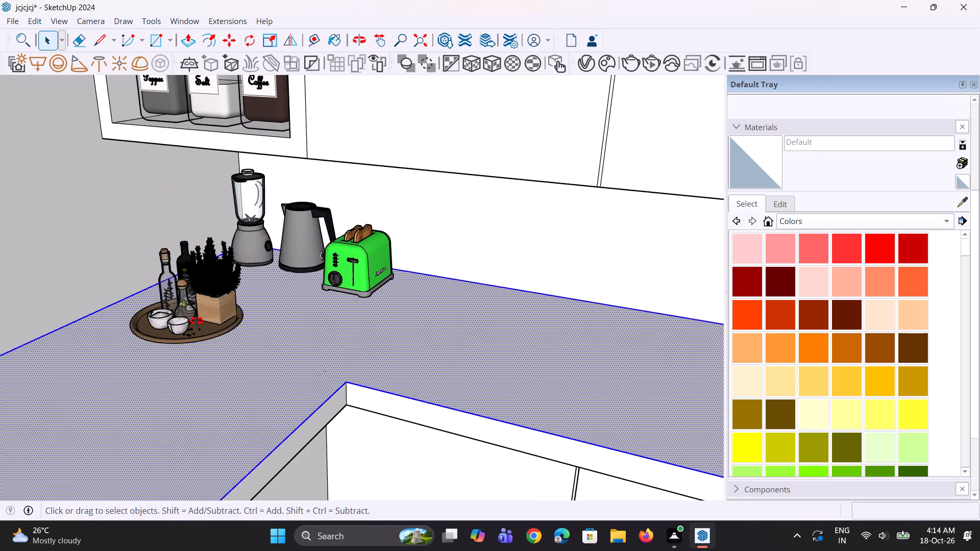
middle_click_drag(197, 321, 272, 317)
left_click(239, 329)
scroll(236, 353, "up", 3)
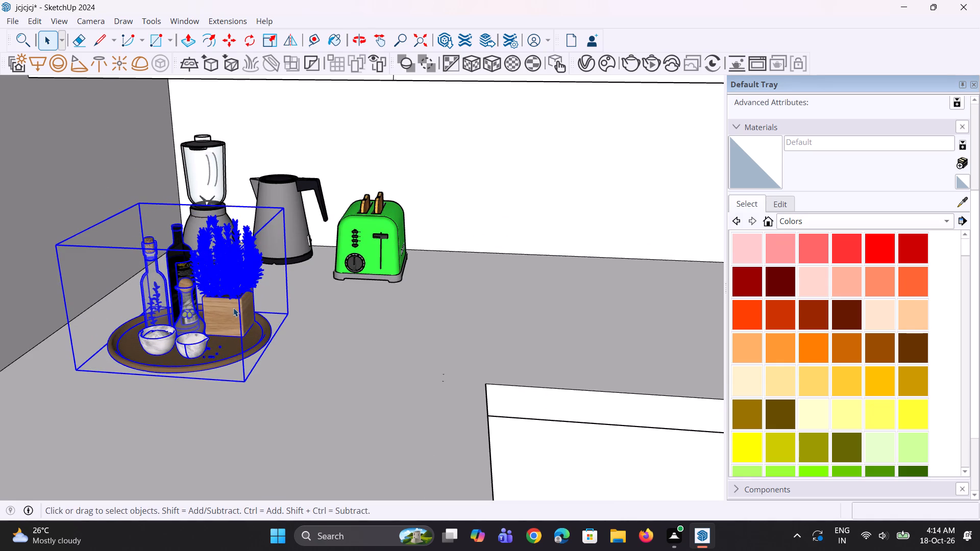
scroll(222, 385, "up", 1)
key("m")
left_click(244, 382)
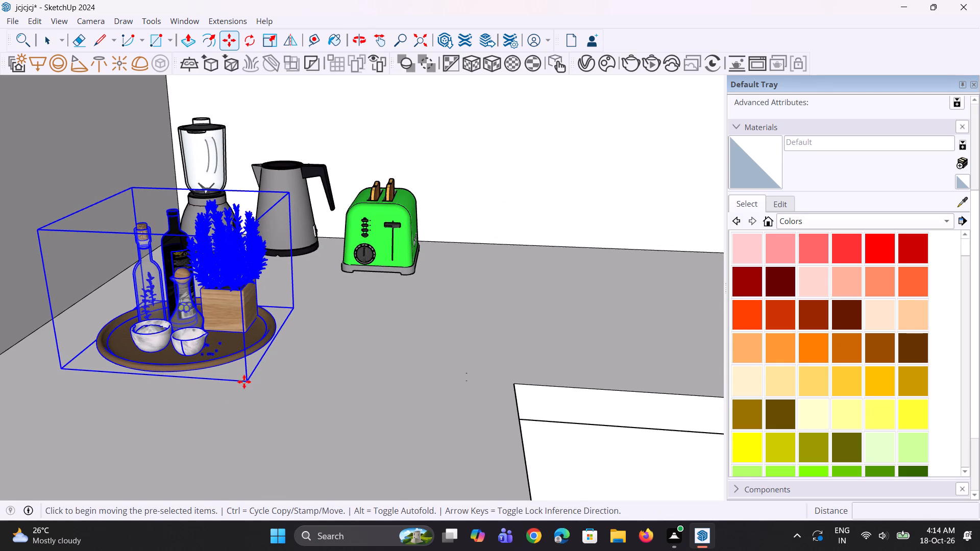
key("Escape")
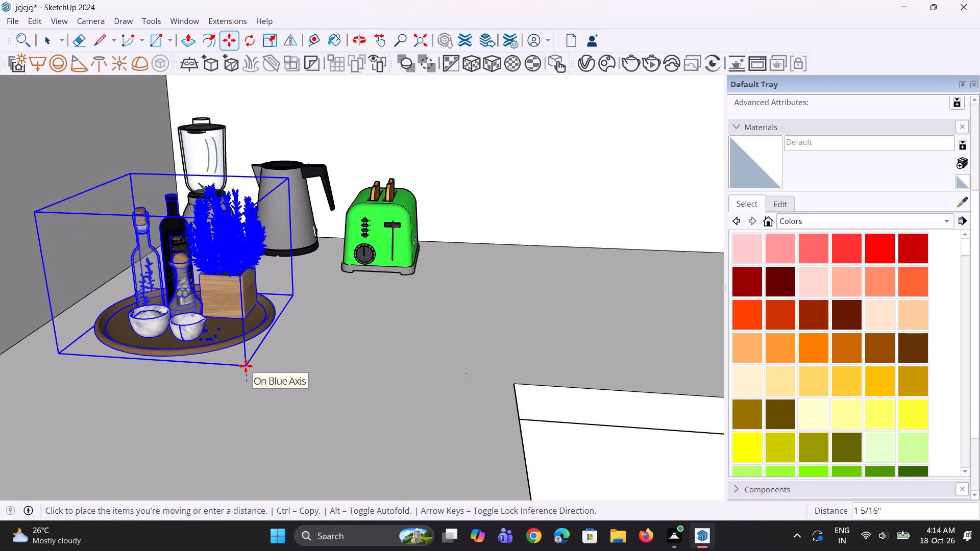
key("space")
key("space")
Move the blender, kettle and toaster together along the back wall, away from the countertop corner and toward the stove.
scroll(156, 317, "down", 4)
left_click(244, 235)
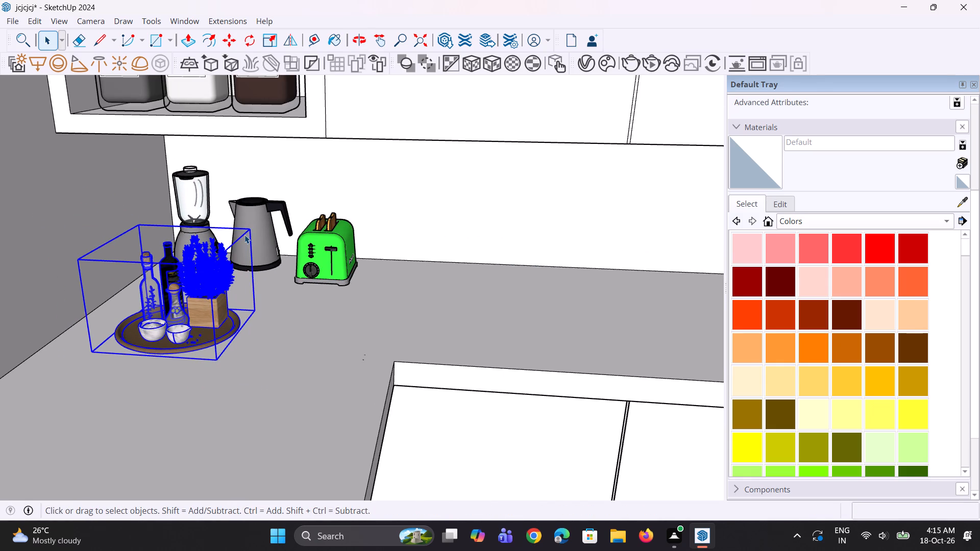
left_click(196, 215, "ctrl")
left_click(308, 253, "ctrl")
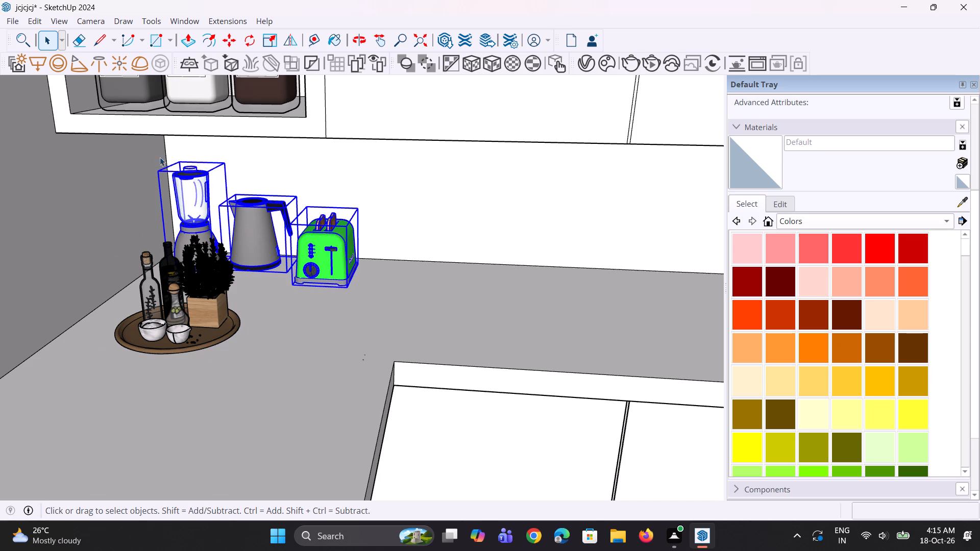
scroll(101, 116, "down", 4)
scroll(107, 171, "down", 2)
key("m")
left_click(231, 193)
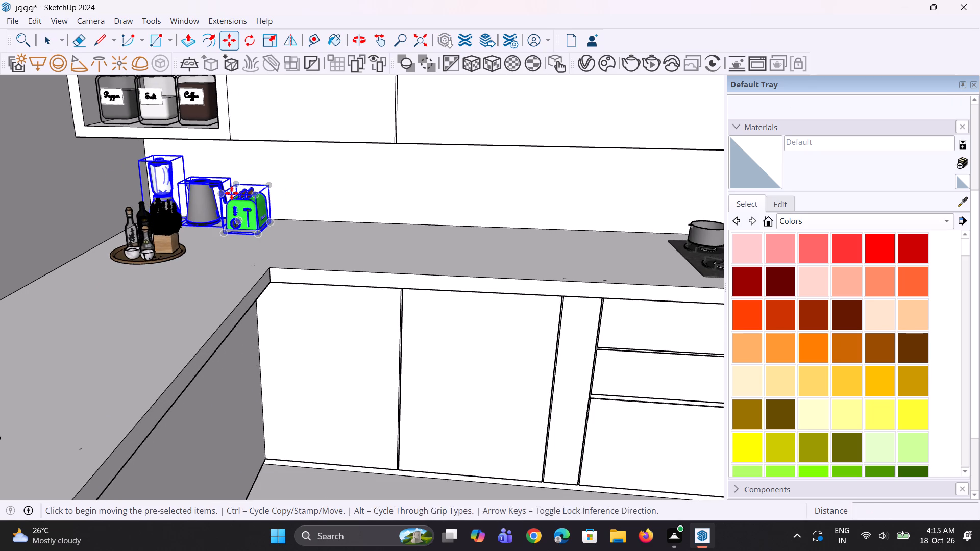
left_click(340, 193)
key("space")
Move the tray set about 1' 10 13/16" along the green axis into the freed space toward the back wall.
left_click(150, 259)
scroll(152, 264, "up", 2)
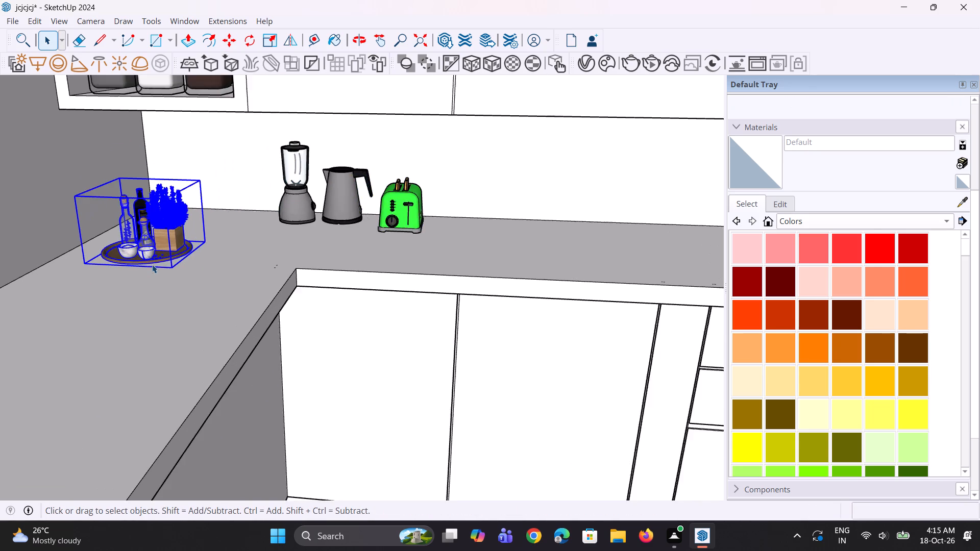
scroll(152, 264, "up", 2)
key("m")
left_click(170, 266)
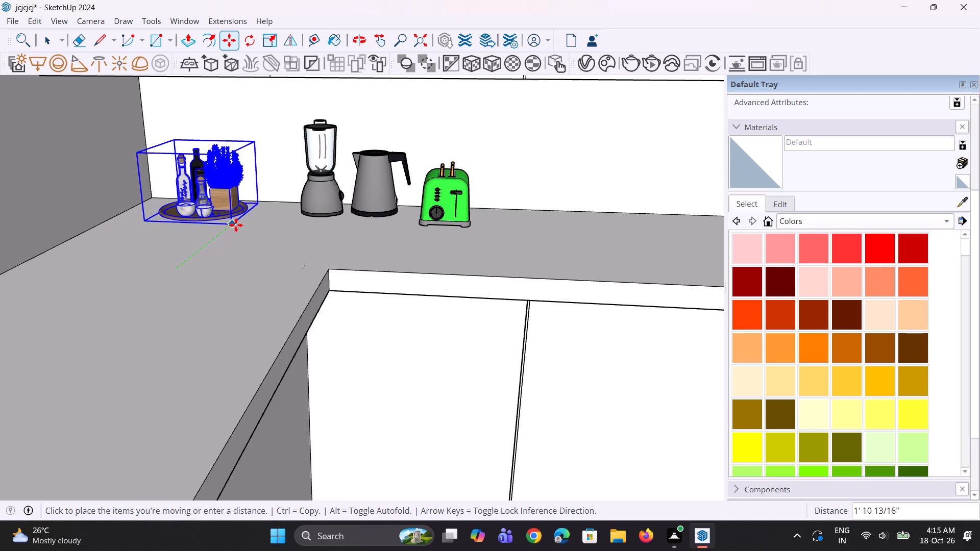
left_click(236, 225)
Fine-tune the tray set's position, shifting it away from the blender and into the corner between the two walls.
middle_click_drag(207, 242, 272, 236)
scroll(239, 240, "up", 2)
left_click(234, 228)
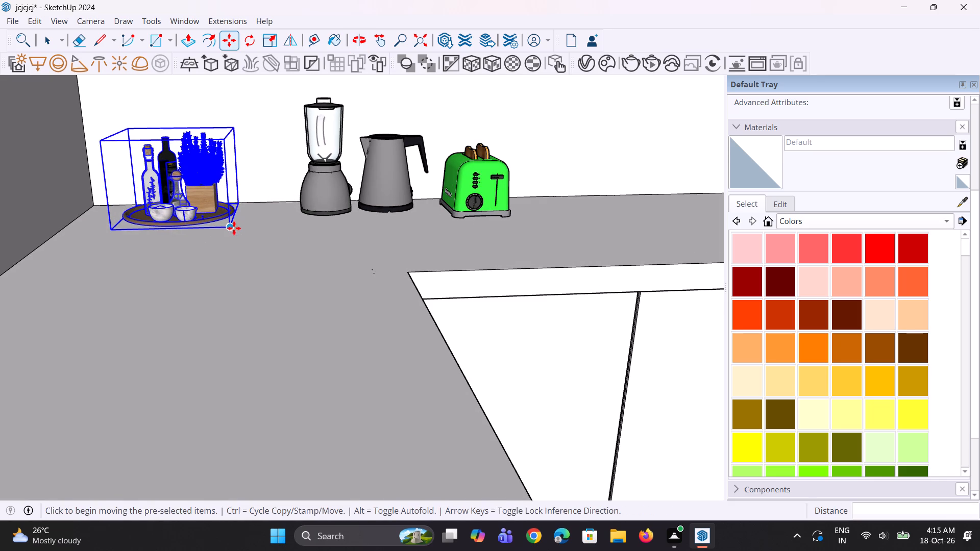
left_click(188, 229)
middle_click_drag(218, 238, 107, 328)
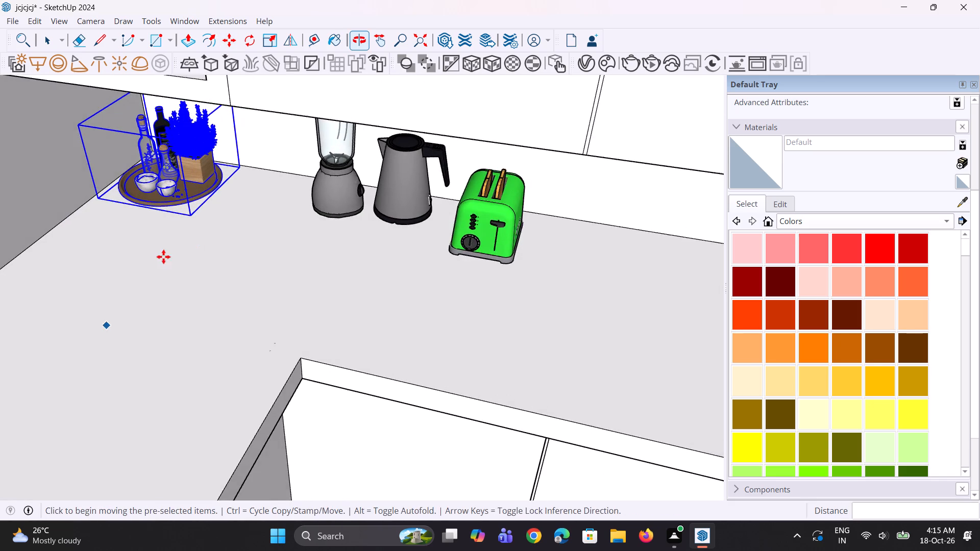
scroll(199, 230, "up", 2)
left_click(190, 212)
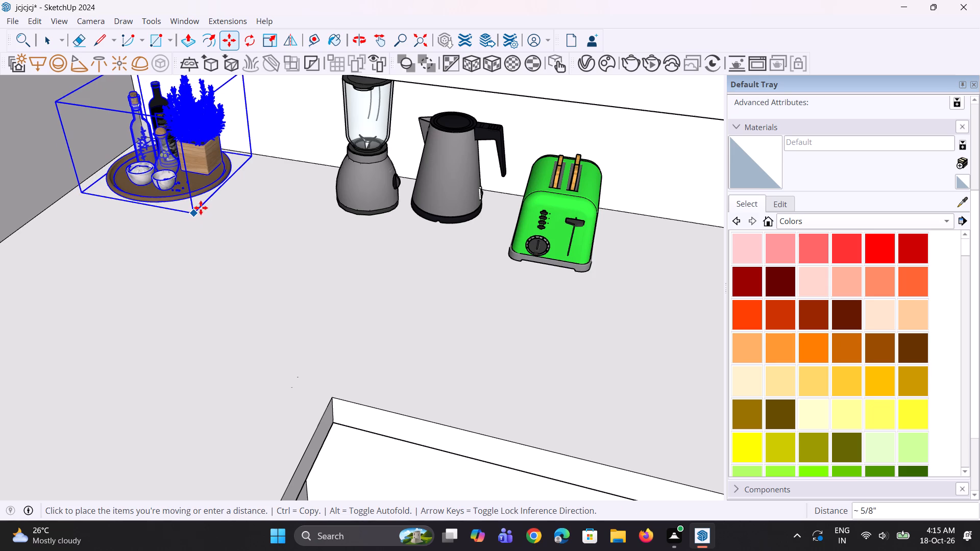
left_click(200, 210)
middle_click_drag(204, 231, 243, 216)
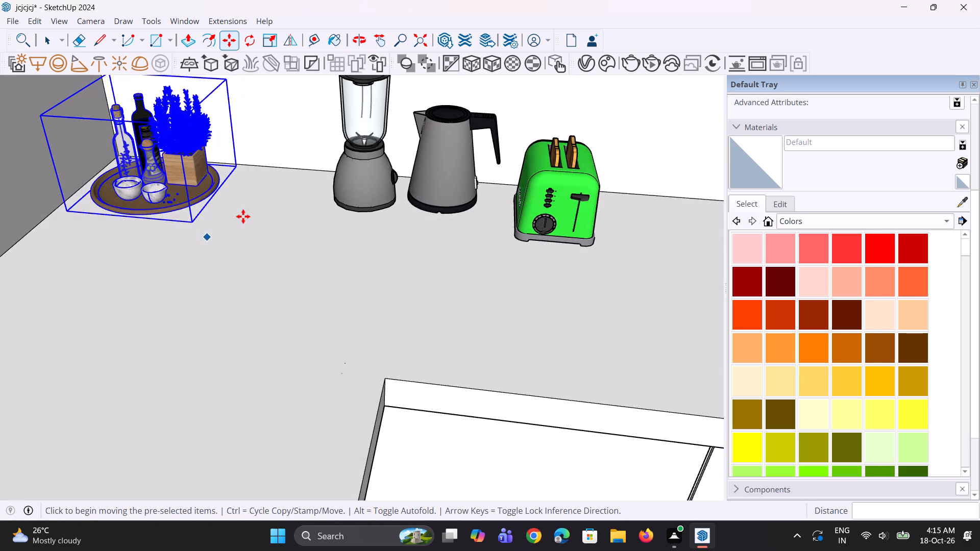
Rotate the green toaster 90 degrees about a point on the countertop in front of it.
scroll(243, 216, "down", 4)
key("b")
key("b")
key("space")
key("space")
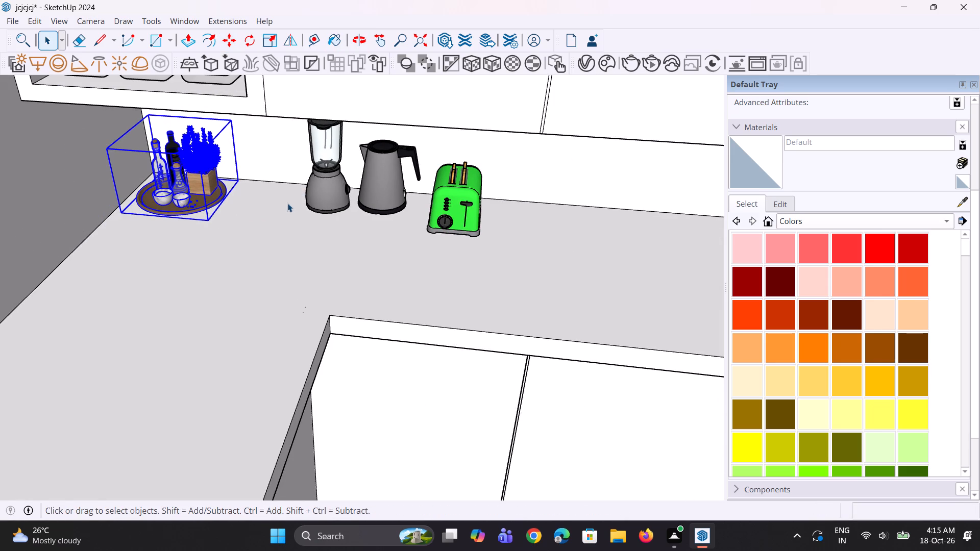
left_click(332, 203)
scroll(276, 235, "down", 5)
middle_click_drag(332, 222, 336, 201)
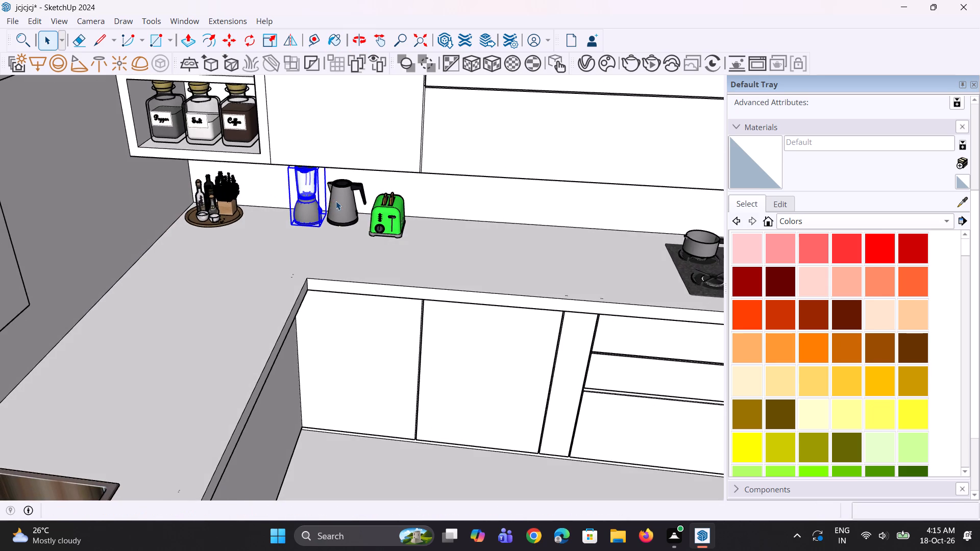
scroll(340, 207, "up", 3)
left_click(340, 207, "ctrl")
scroll(339, 221, "up", 5)
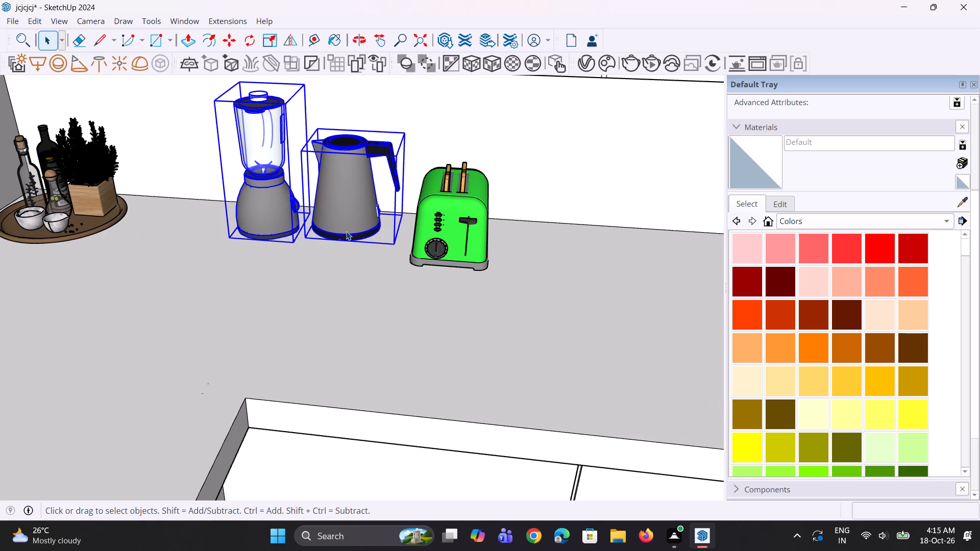
key("space")
left_click(429, 224)
scroll(341, 233, "down", 7)
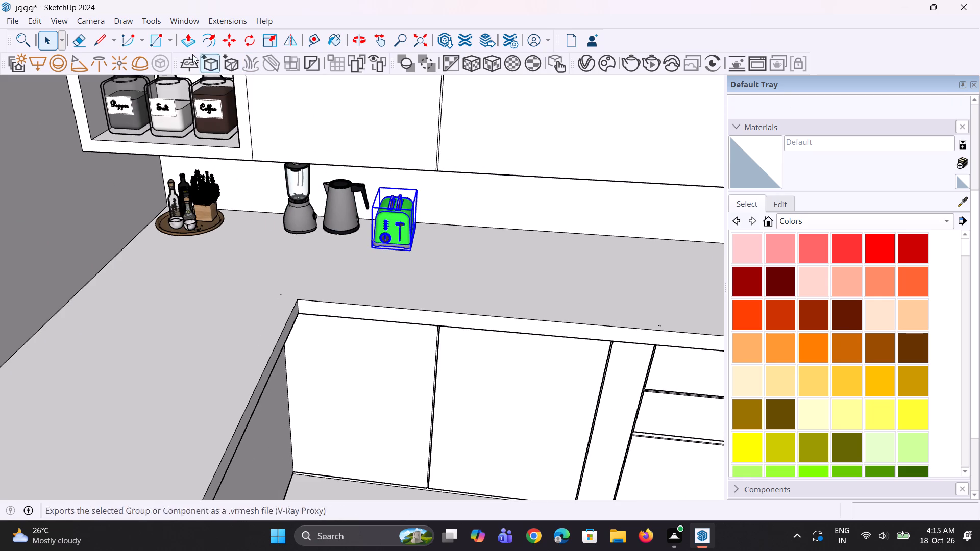
left_click(245, 42)
left_click(464, 274)
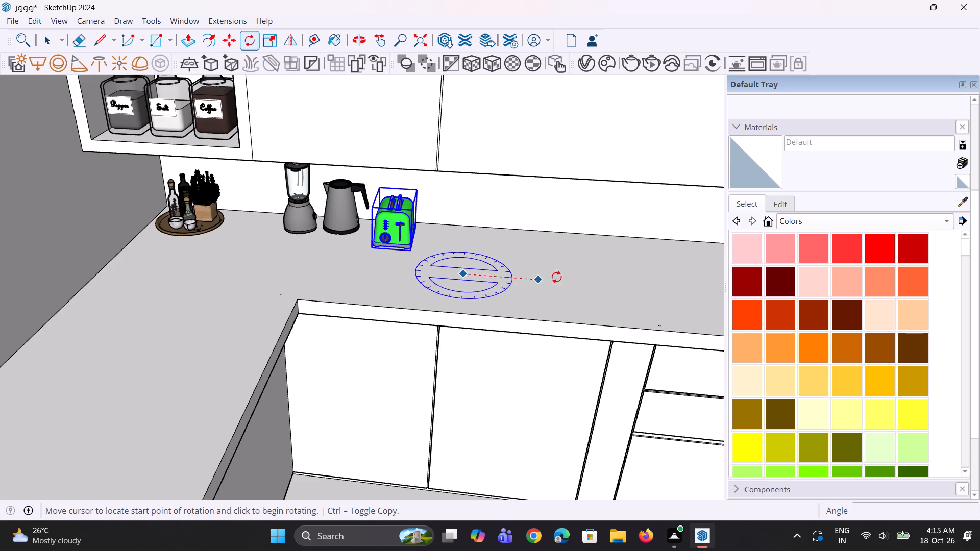
left_click(558, 277)
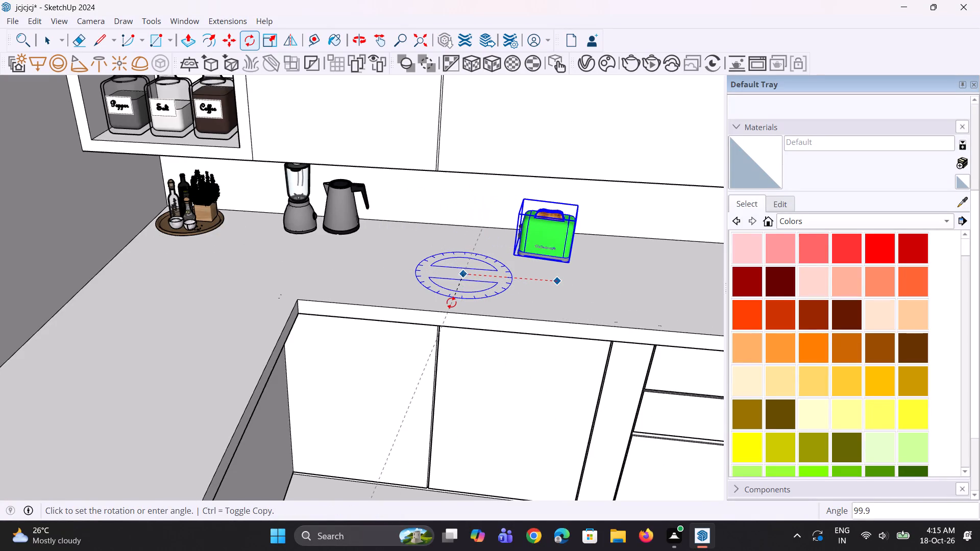
left_click(462, 307)
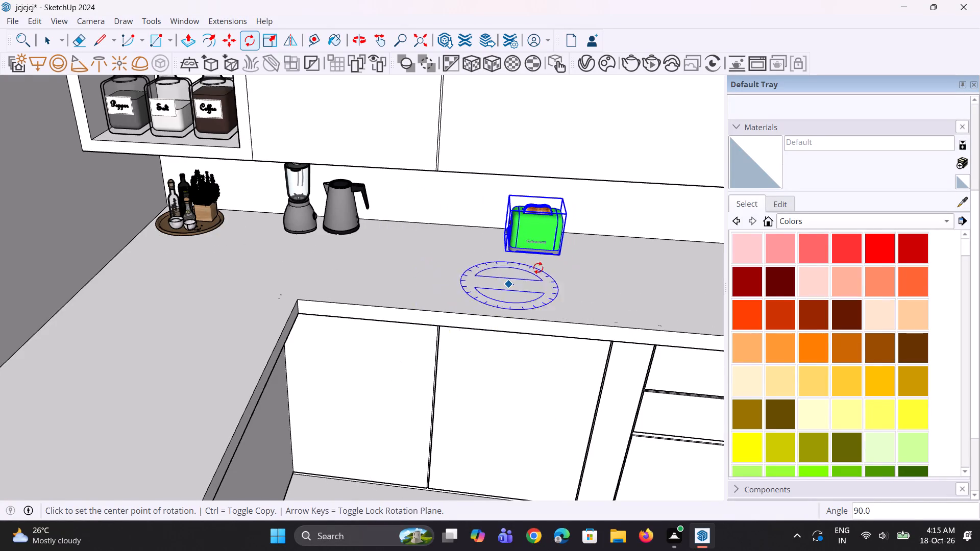
Move the rotated toaster about 2' 5 3/16" along the back wall so it stands beside the kettle.
scroll(550, 255, "up", 2)
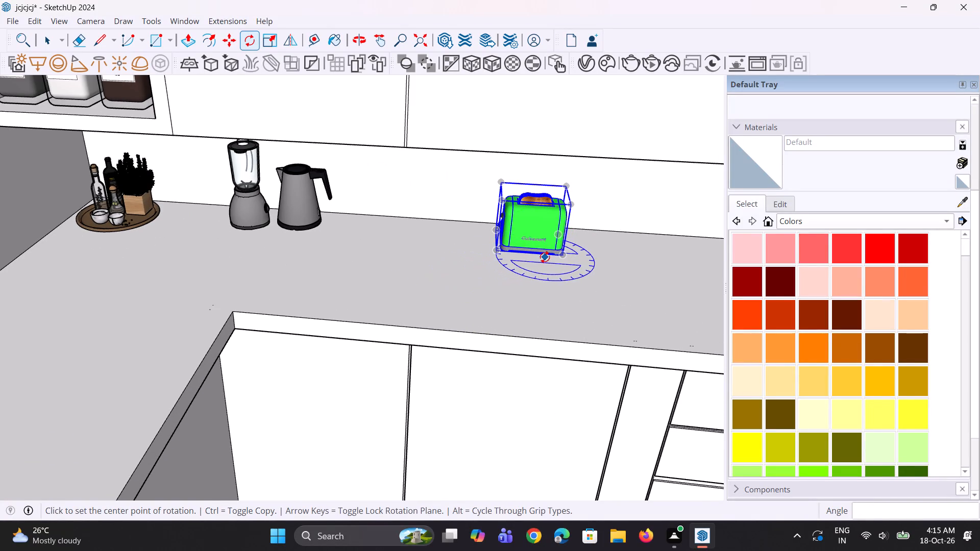
key("m")
left_click(562, 255)
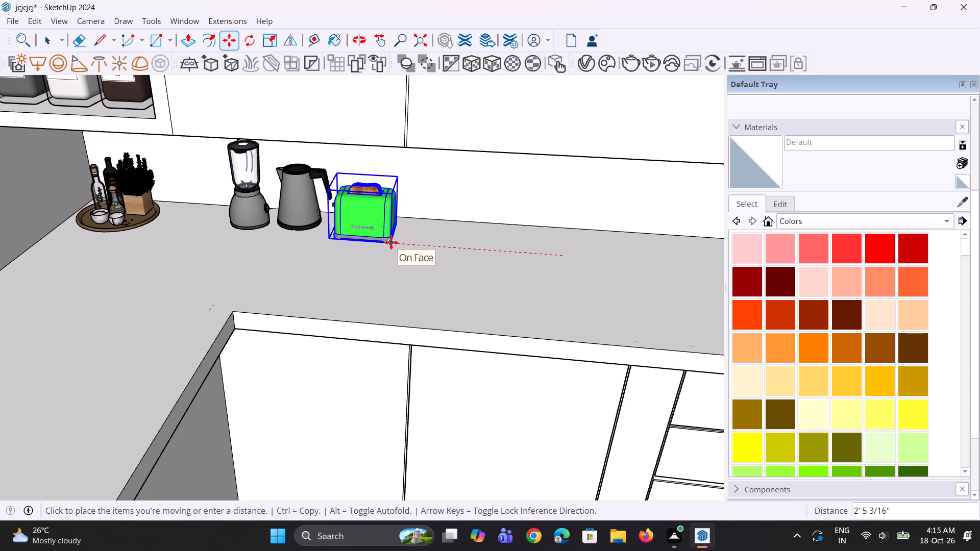
left_click(391, 242)
middle_click_drag(413, 236, 454, 219)
key("space")
key("space")
Nudge the toaster from its lower front corner slightly toward the kettle and the back wall.
scroll(334, 225, "up", 2)
middle_click_drag(321, 231, 406, 235)
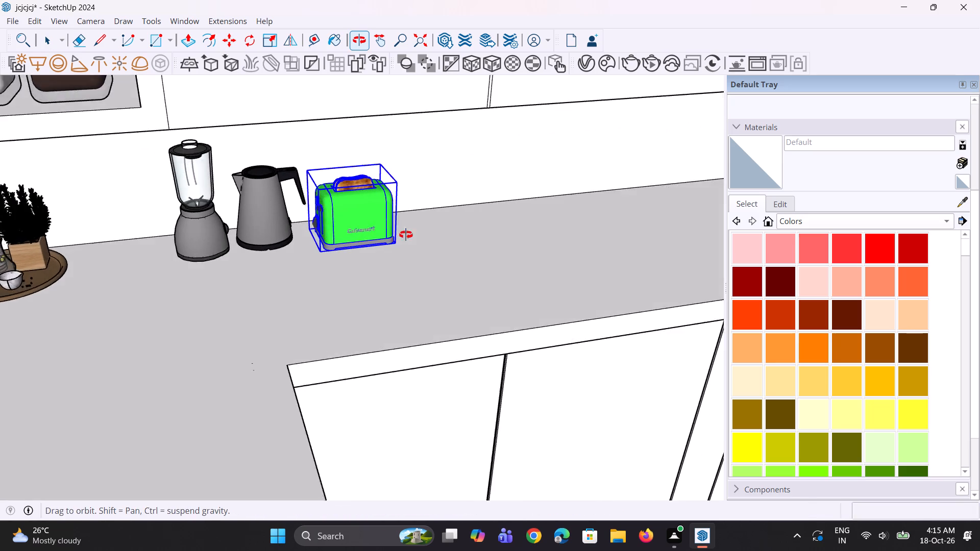
middle_click_drag(406, 235, 427, 222)
scroll(322, 242, "up", 5)
key("m")
scroll(315, 247, "up", 2)
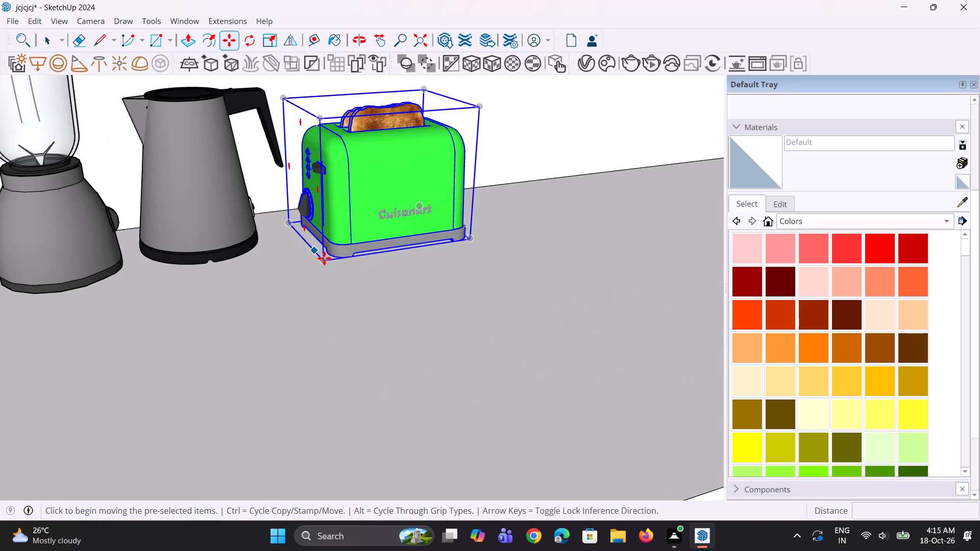
left_click(324, 258)
left_click(310, 252)
key("space")
Shift the kettle slightly back toward the wall and along it, closer to the toaster.
left_click(211, 256)
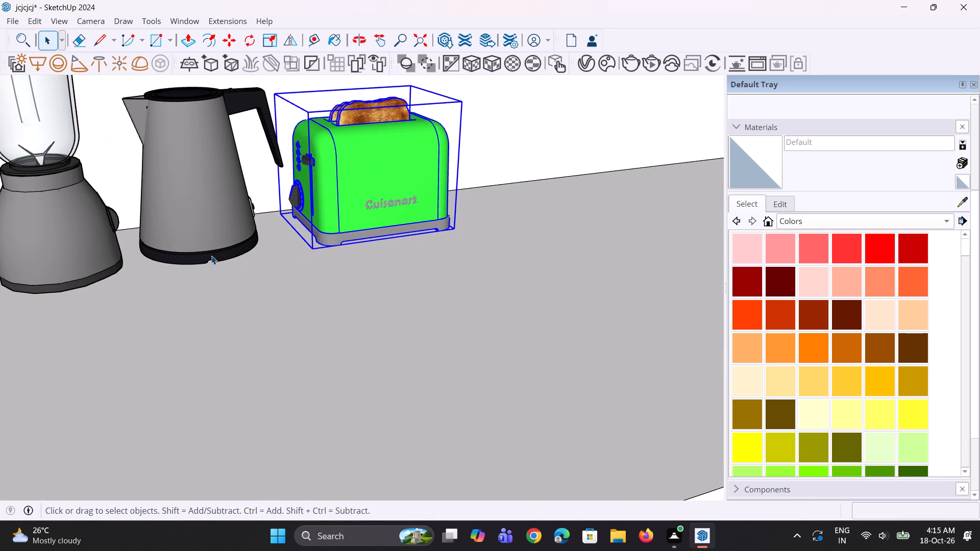
scroll(209, 266, "up", 1)
key("m")
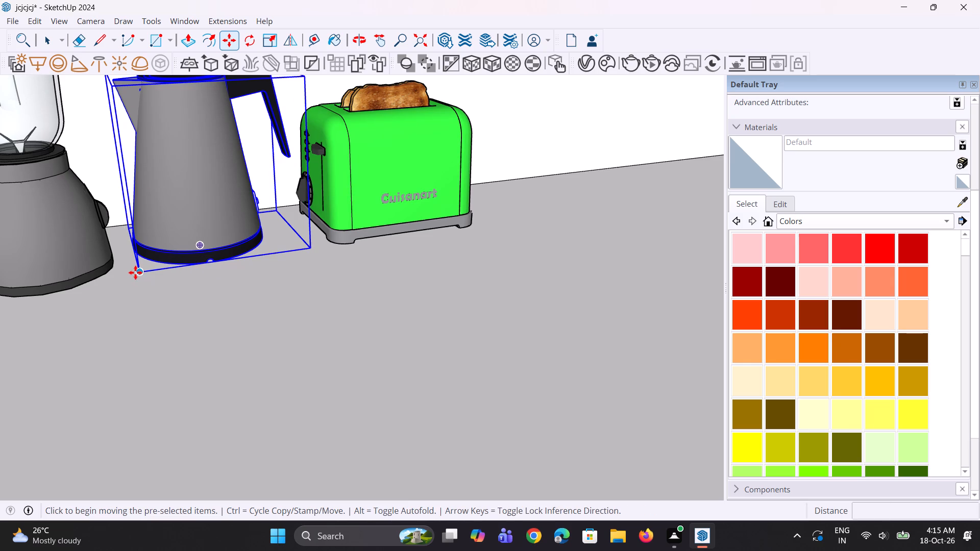
left_click(135, 272)
left_click(133, 263)
middle_click(210, 268)
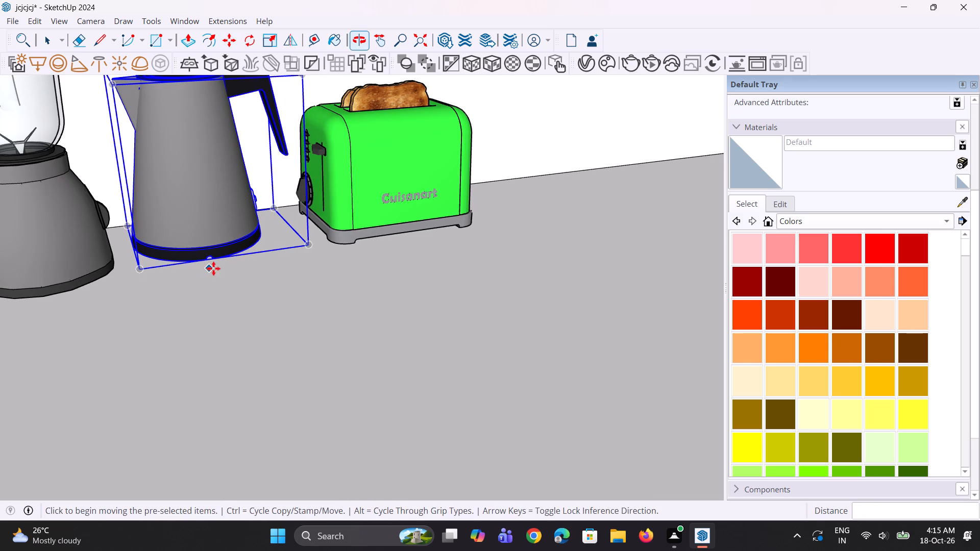
left_click(207, 245)
left_click(231, 244)
key("space")
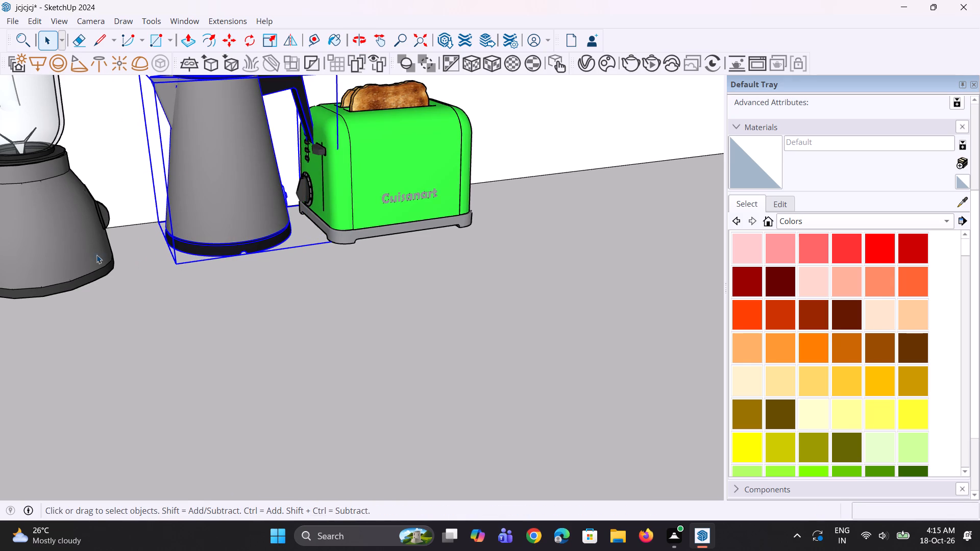
Move the blender along the back wall, closer to the kettle.
left_click(82, 254)
key("m")
left_click(77, 248)
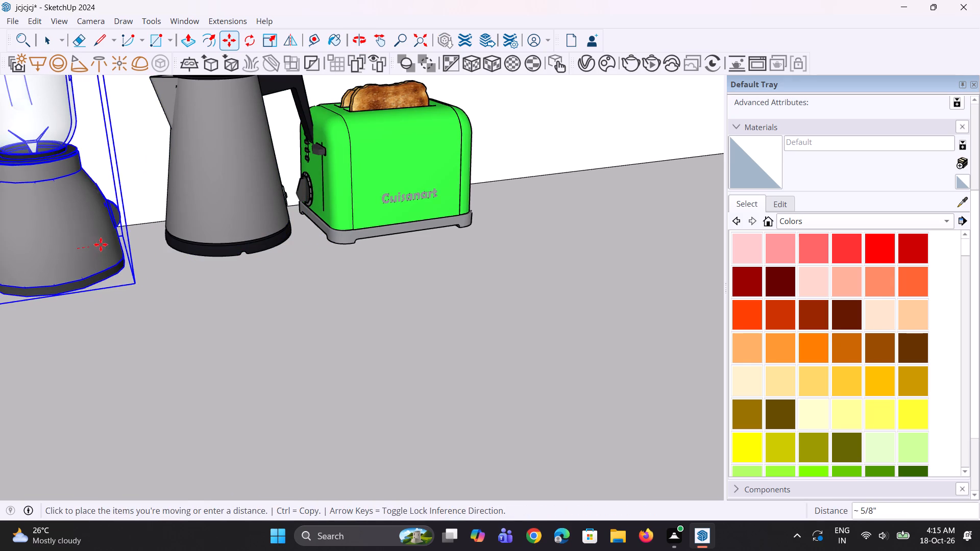
left_click(110, 244)
scroll(164, 255, "down", 4)
middle_click_drag(163, 254, 115, 248)
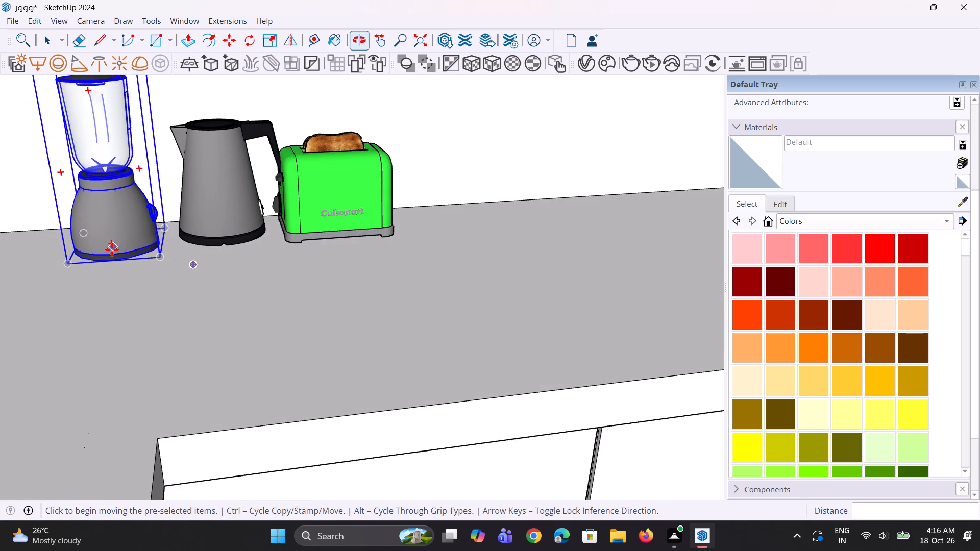
scroll(112, 249, "down", 4)
key("space")
key("space")
key("space")
scroll(137, 244, "down", 4)
middle_click_drag(214, 254, 160, 278)
scroll(159, 276, "down", 5)
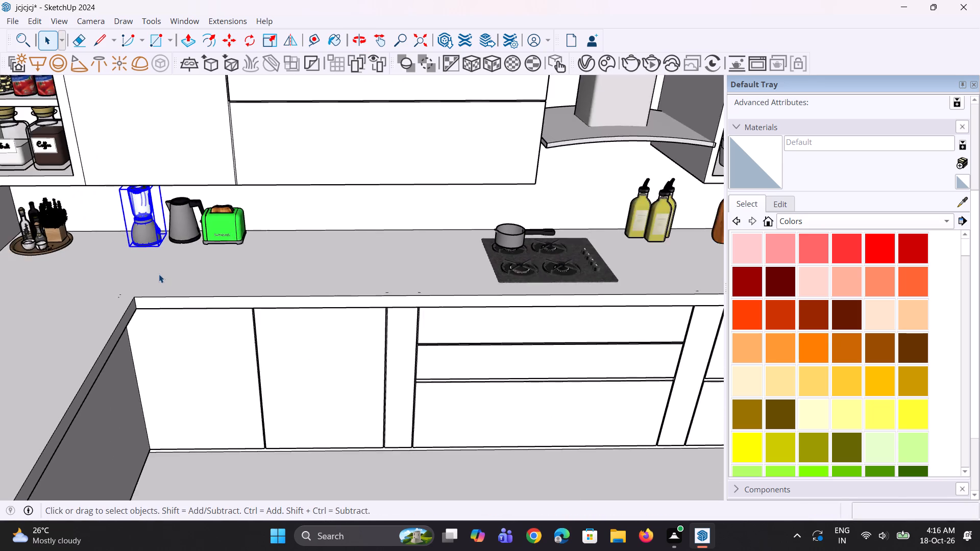
middle_click_drag(112, 261, 52, 253)
scroll(114, 268, "down", 9)
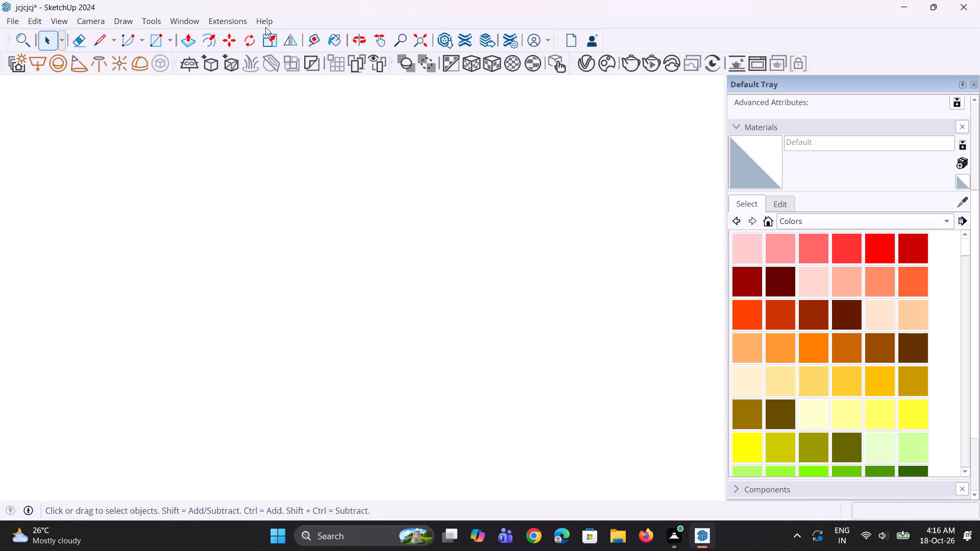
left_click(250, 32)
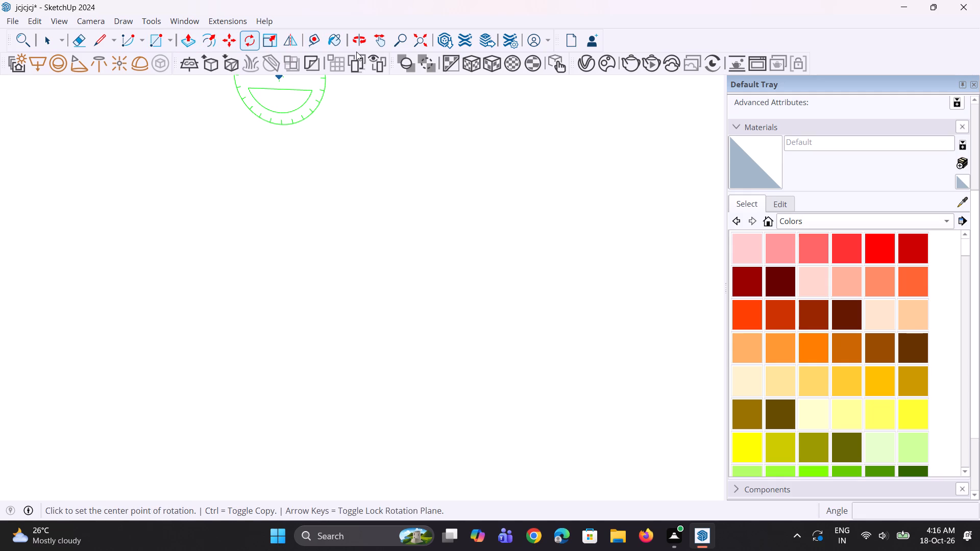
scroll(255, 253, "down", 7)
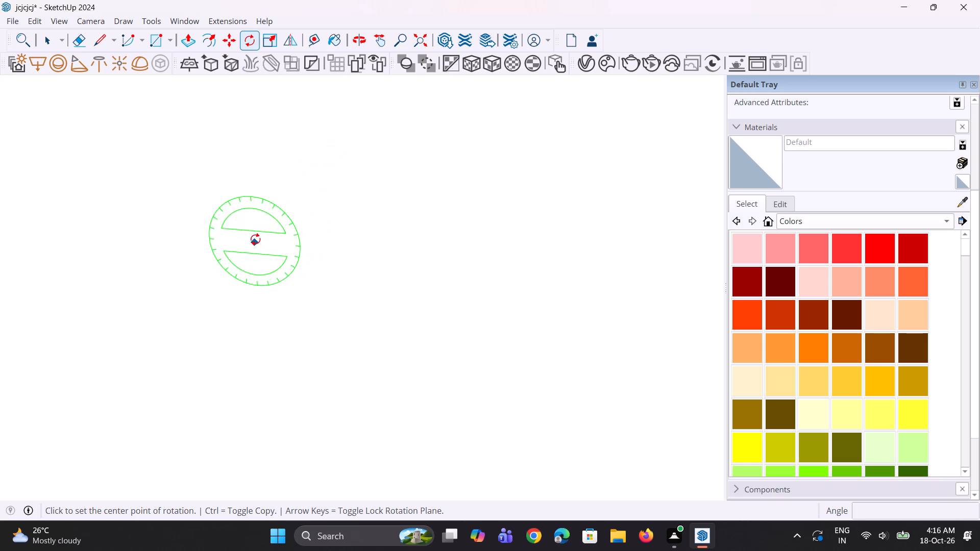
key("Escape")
Explode the imported Flacons shelf component standing outside the kitchen so its bottles become separate objects.
scroll(255, 239, "down", 4)
key("space")
key("space")
scroll(240, 236, "down", 4)
key("space")
key("space")
key("space")
scroll(212, 228, "down", 4)
middle_click_drag(278, 231, 195, 267)
scroll(195, 266, "down", 14)
middle_click_drag(379, 246, 299, 245)
scroll(264, 237, "down", 4)
middle_click_drag(389, 254, 340, 245)
scroll(241, 210, "up", 1)
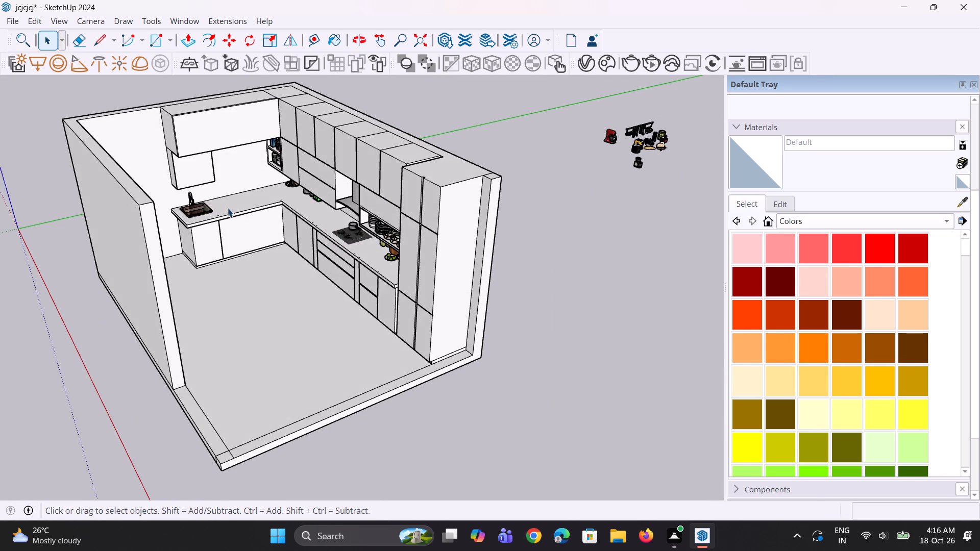
scroll(170, 208, "up", 3)
scroll(96, 205, "down", 12)
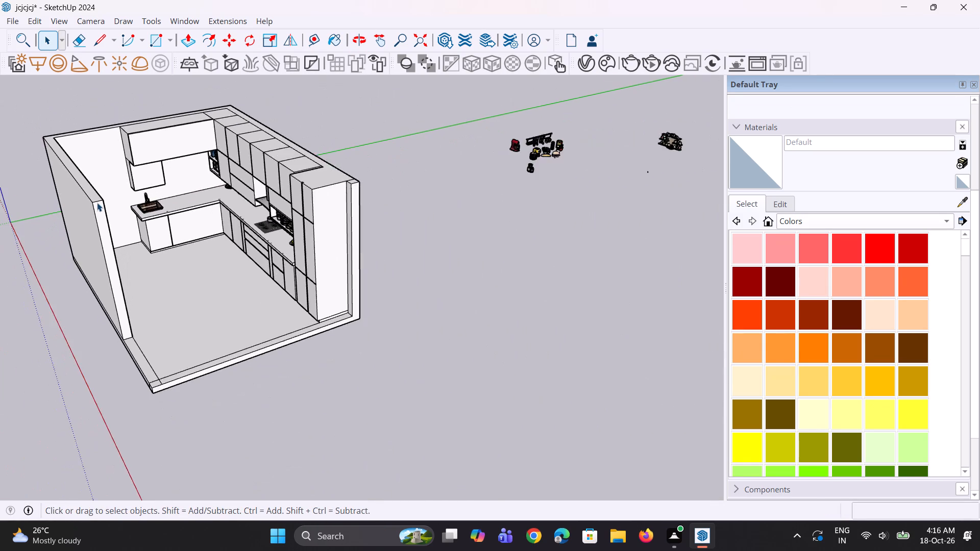
scroll(97, 203, "down", 3)
scroll(568, 181, "up", 2)
scroll(608, 156, "up", 9)
scroll(584, 111, "up", 17)
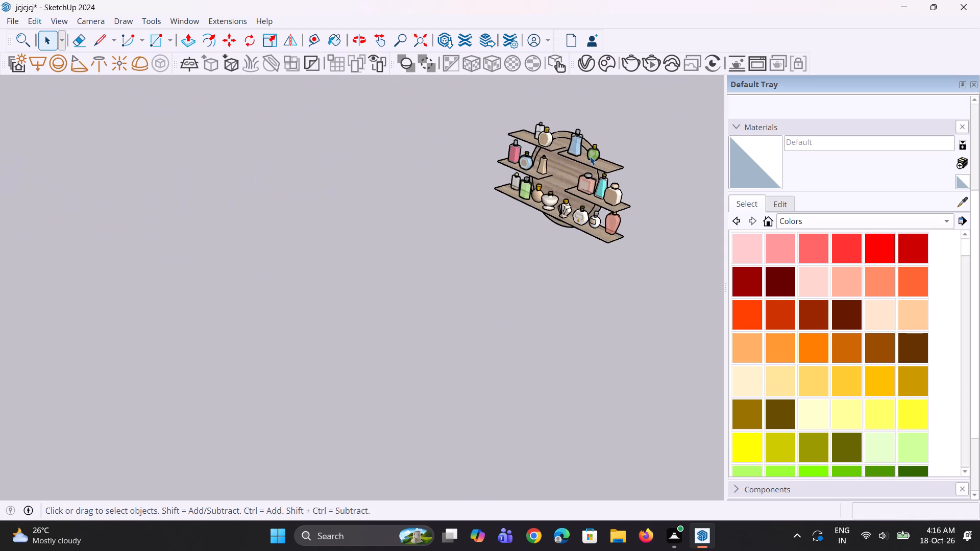
left_click(590, 156)
right_click(590, 156)
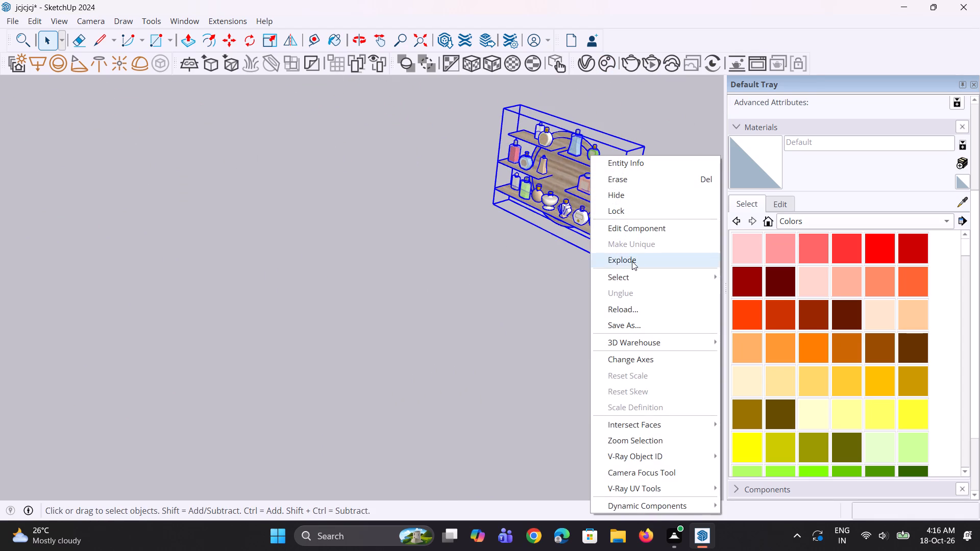
left_click(633, 259)
left_click(549, 273)
Move the clear rectangular bottle from the Flacons shelf's top board onto the end of the kitchen countertop beside the sink.
scroll(589, 248, "up", 5)
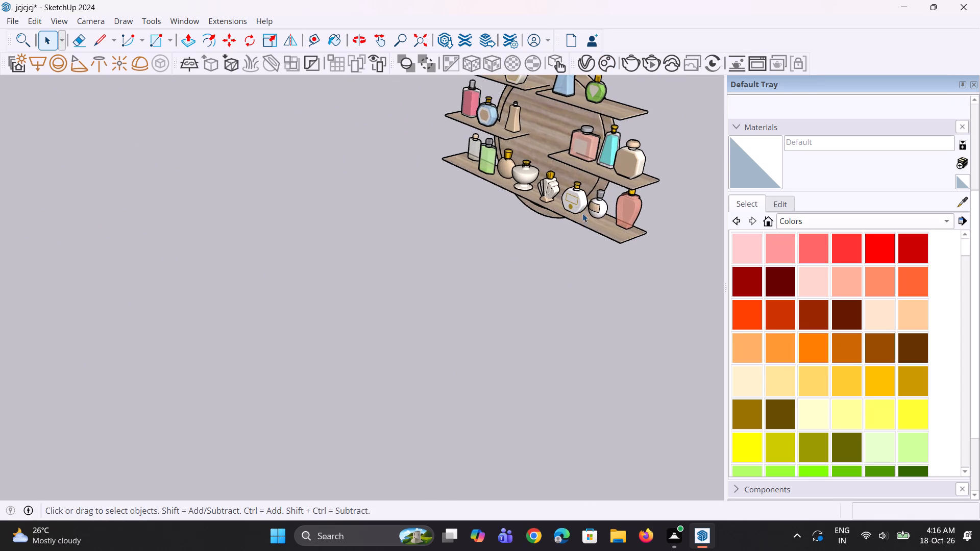
scroll(551, 209, "down", 5)
middle_click_drag(549, 193, 570, 193)
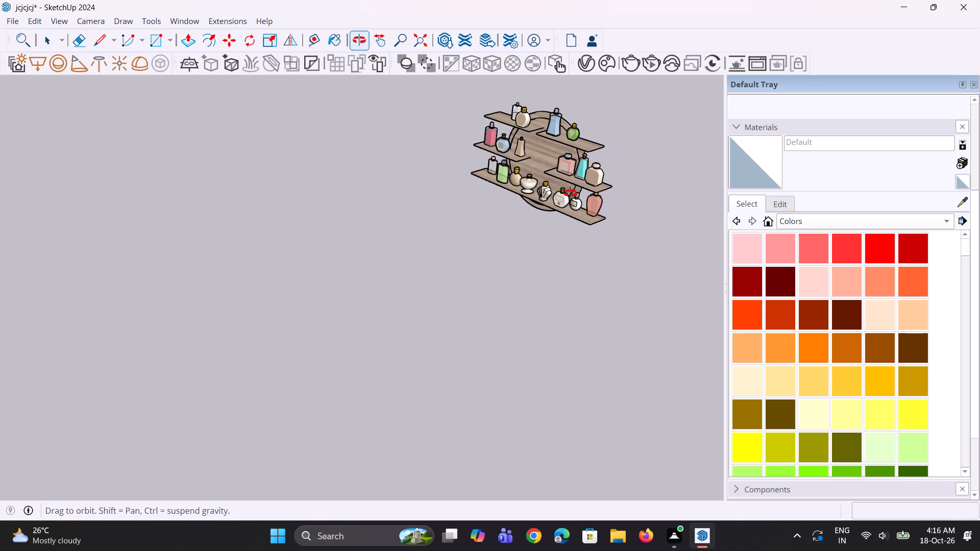
middle_click_drag(570, 193, 622, 156)
scroll(505, 146, "up", 3)
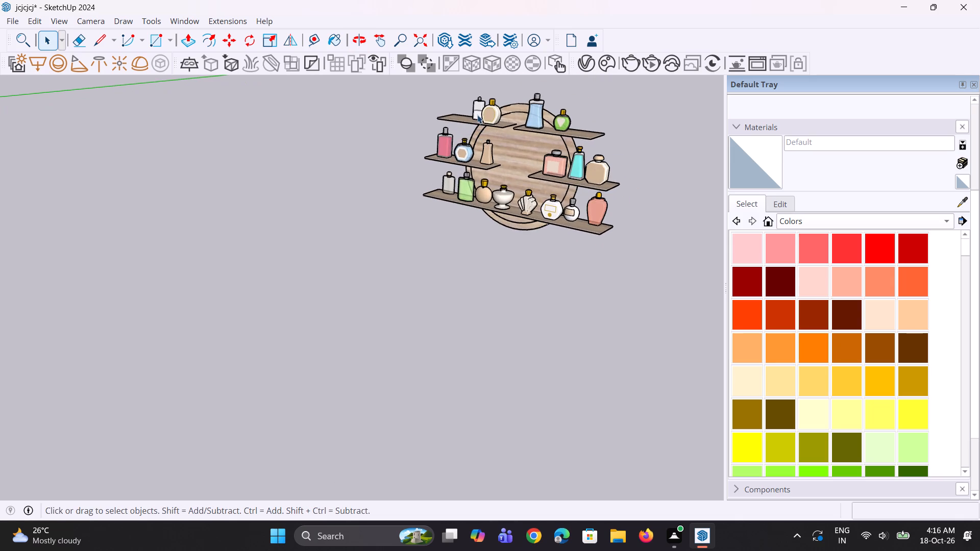
left_click(477, 113)
scroll(473, 117, "up", 2)
key("m")
left_click_drag(480, 114, 473, 146)
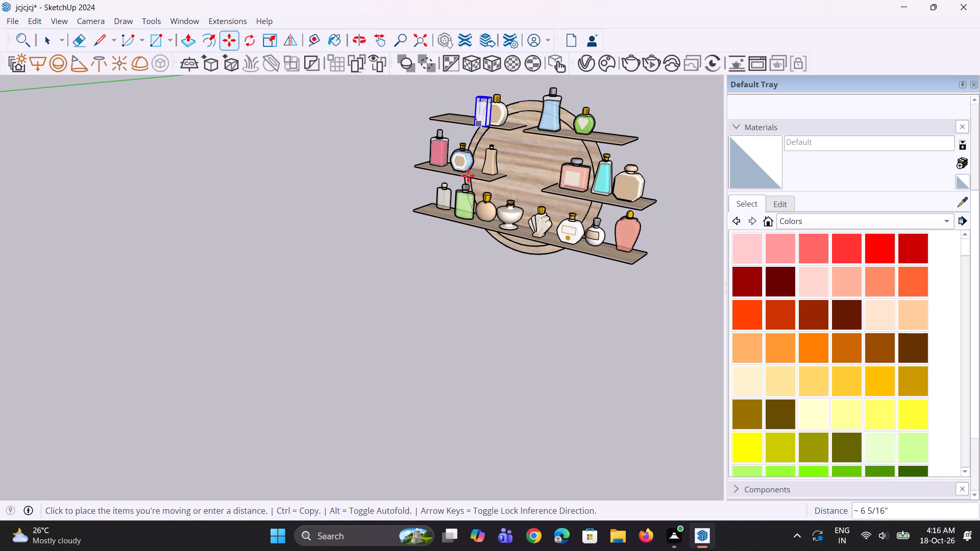
scroll(536, 218, "down", 15)
scroll(547, 209, "down", 8)
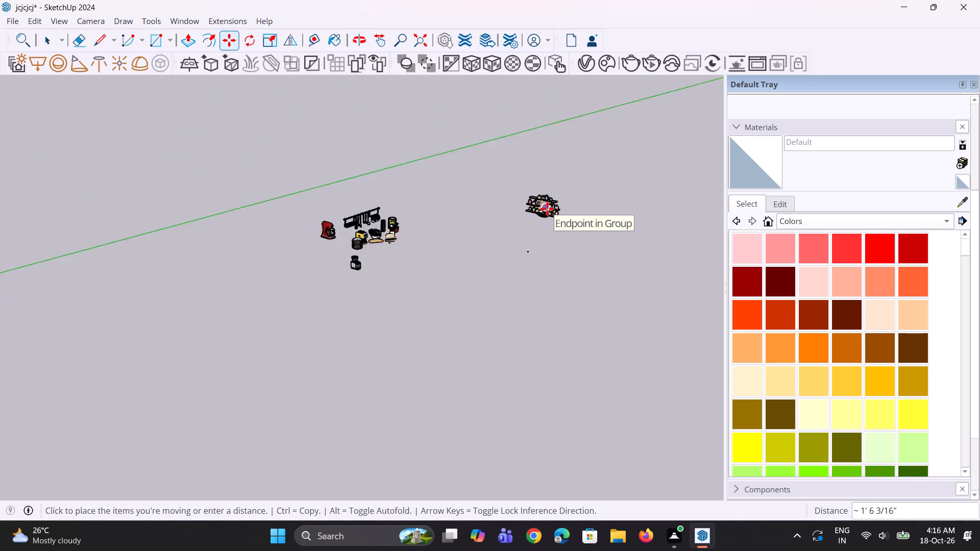
scroll(547, 209, "down", 10)
scroll(342, 263, "up", 11)
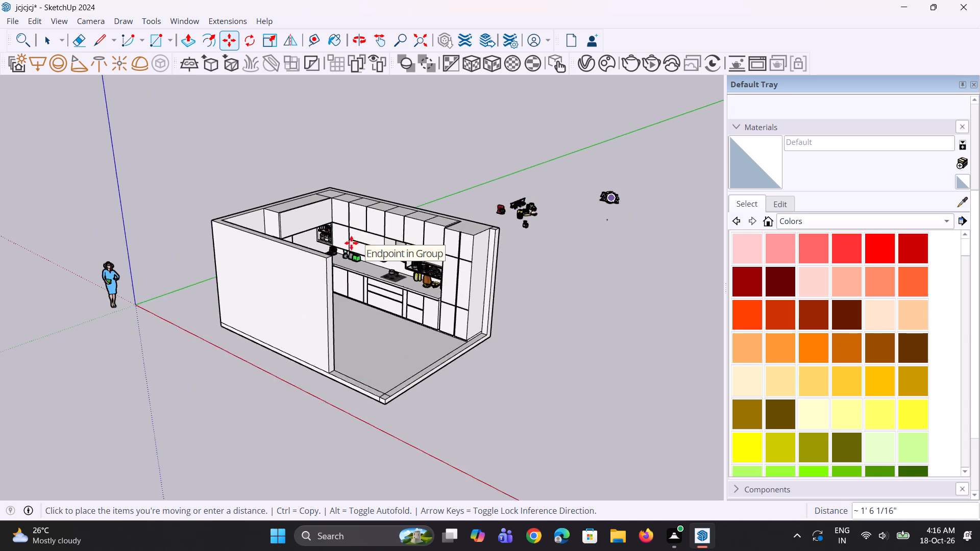
middle_click_drag(342, 247, 230, 278)
scroll(228, 255, "up", 12)
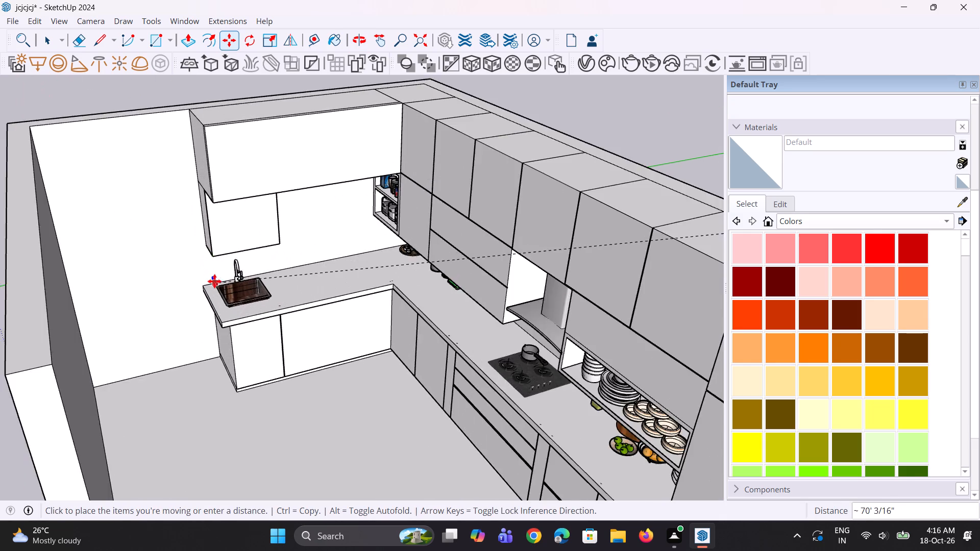
scroll(214, 281, "up", 6)
left_click(209, 284)
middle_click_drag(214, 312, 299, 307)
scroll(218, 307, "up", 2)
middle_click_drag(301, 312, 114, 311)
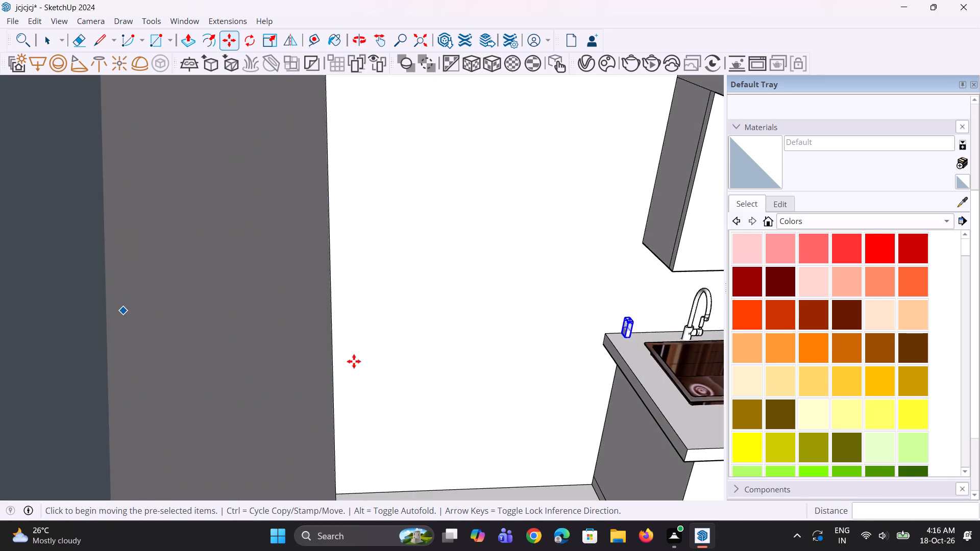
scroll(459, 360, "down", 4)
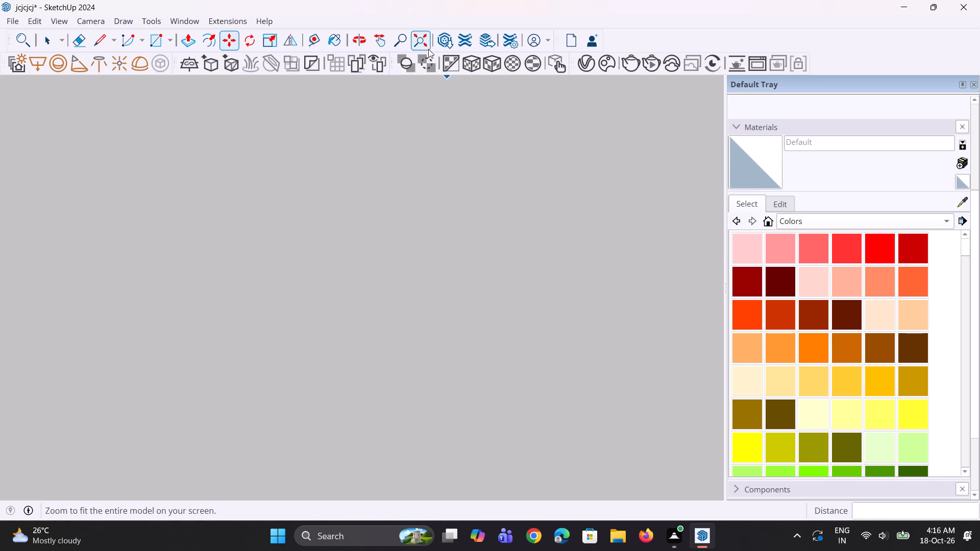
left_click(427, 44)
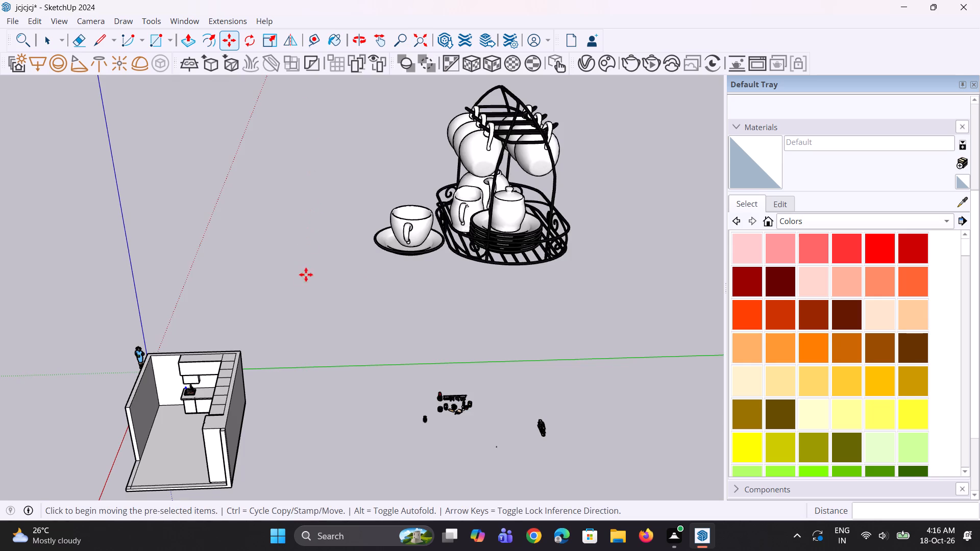
Delete the oversized cup, teapot and plate stand standing outside the kitchen.
middle_click_drag(397, 265, 452, 243)
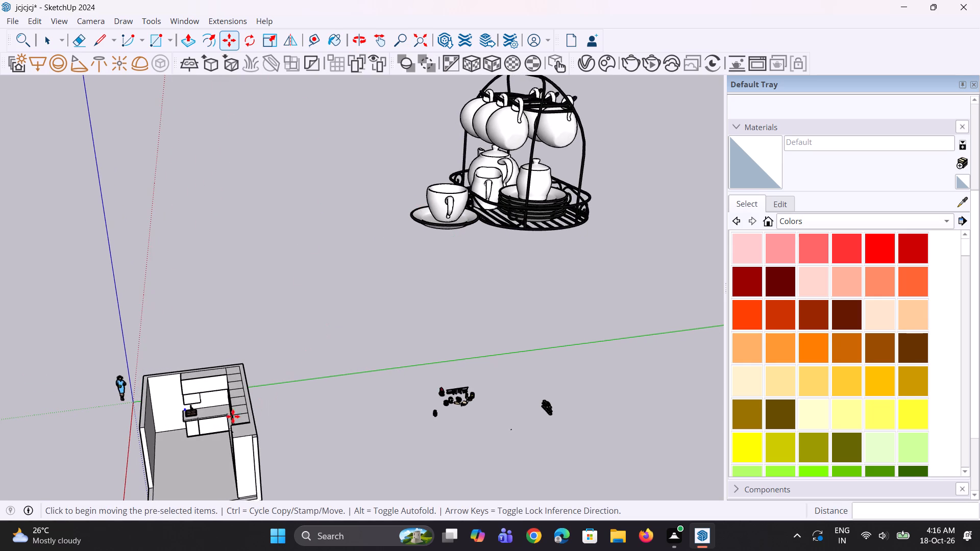
scroll(243, 415, "up", 1)
scroll(248, 399, "down", 3)
key("space")
key("space")
key("space")
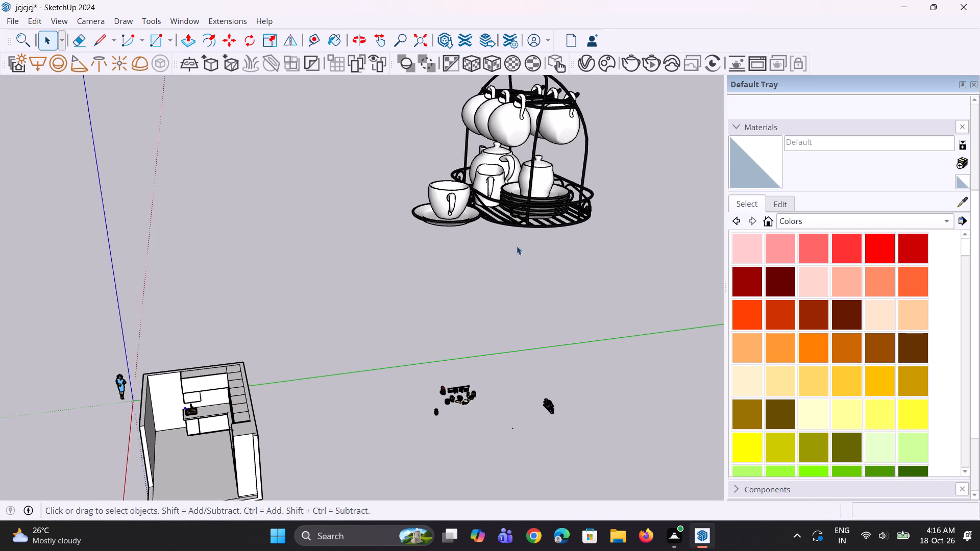
left_click(523, 216)
key("Delete")
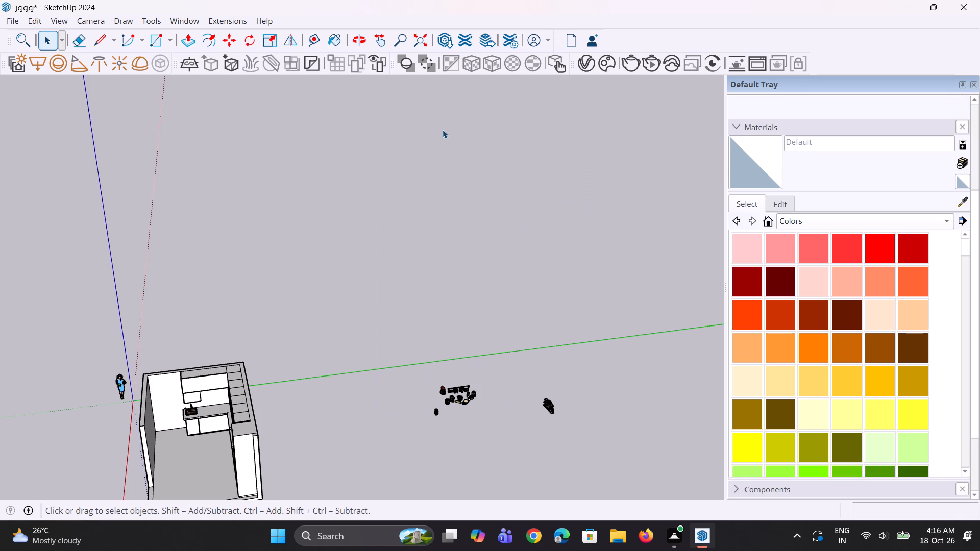
Select the small rectangular bottle at the end of the kitchen countertop beside the sink.
scroll(406, 121, "down", 2)
scroll(212, 355, "up", 12)
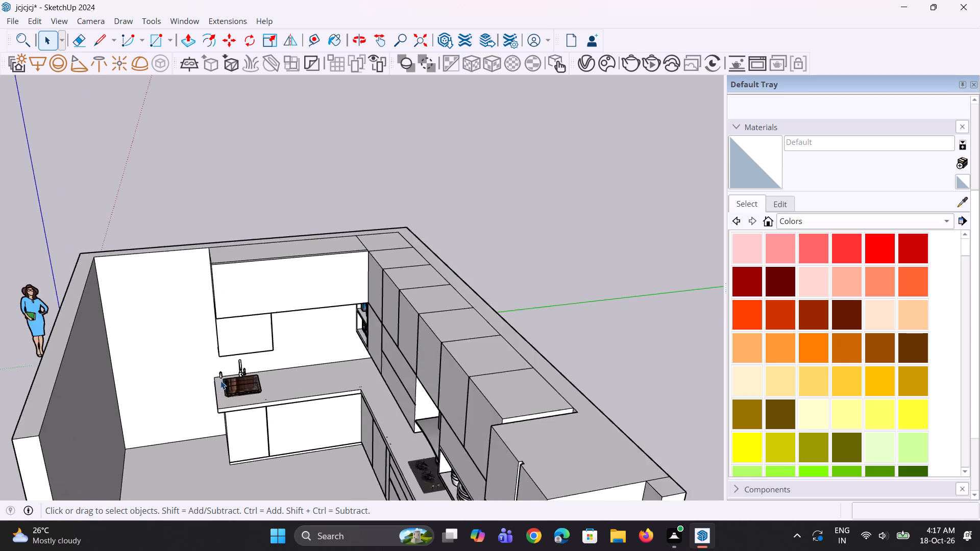
scroll(220, 381, "up", 15)
left_click(213, 370)
scroll(239, 384, "up", 3)
left_click(218, 365)
middle_click_drag(215, 370, 287, 354)
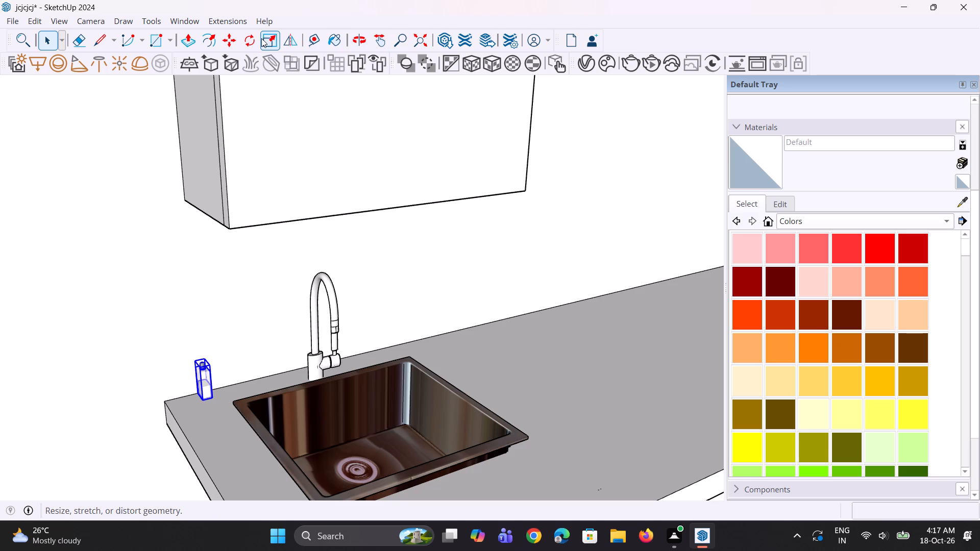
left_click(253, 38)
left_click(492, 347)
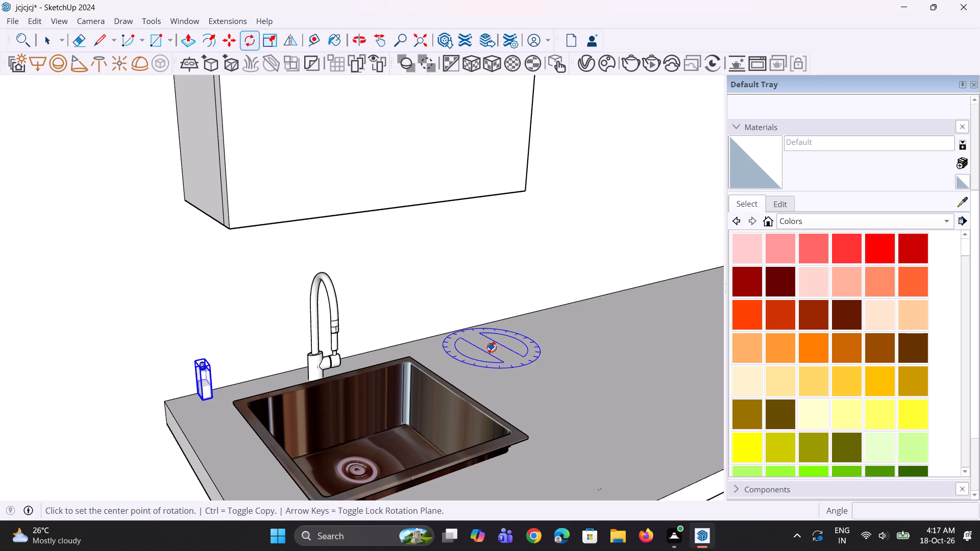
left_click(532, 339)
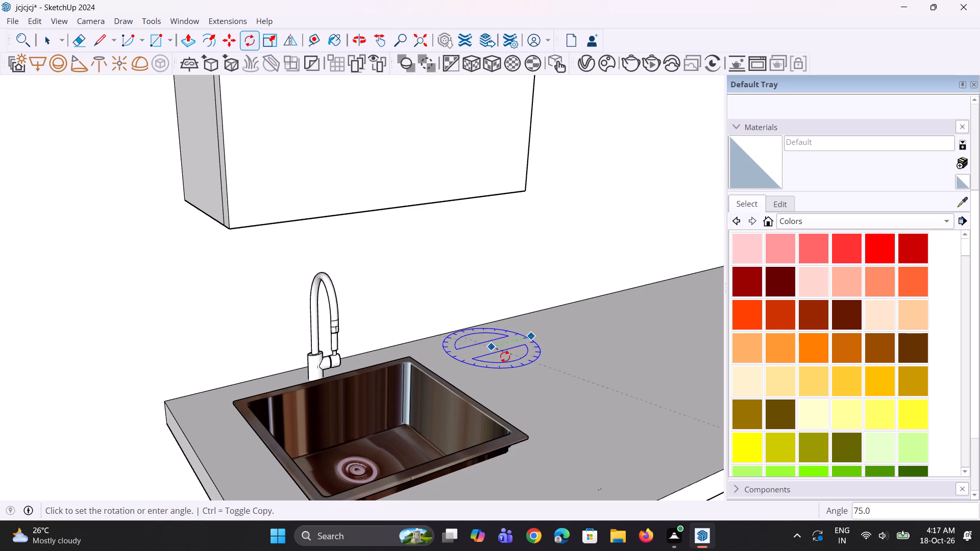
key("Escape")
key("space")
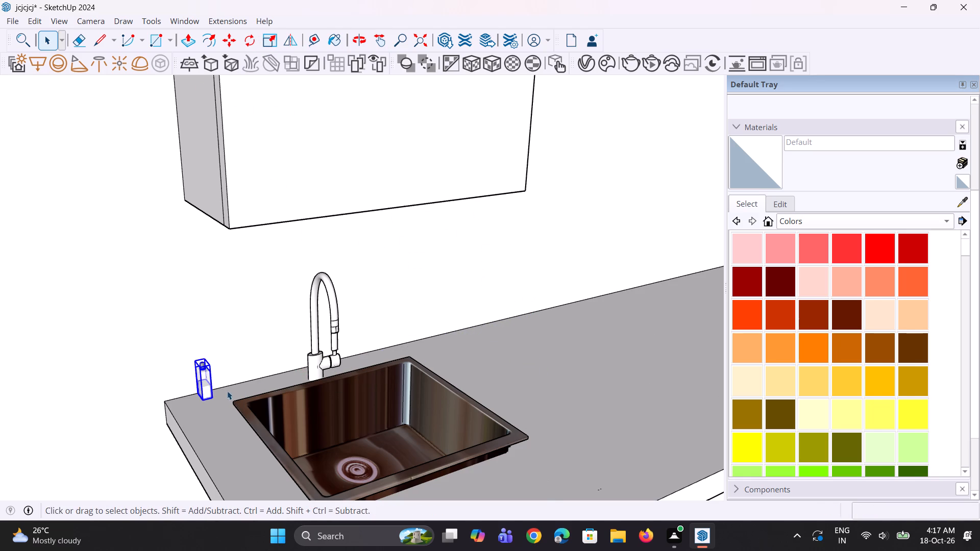
Move the small bottle across the sink onto the open stretch of countertop on the sink's other side.
key("m")
left_click(210, 389)
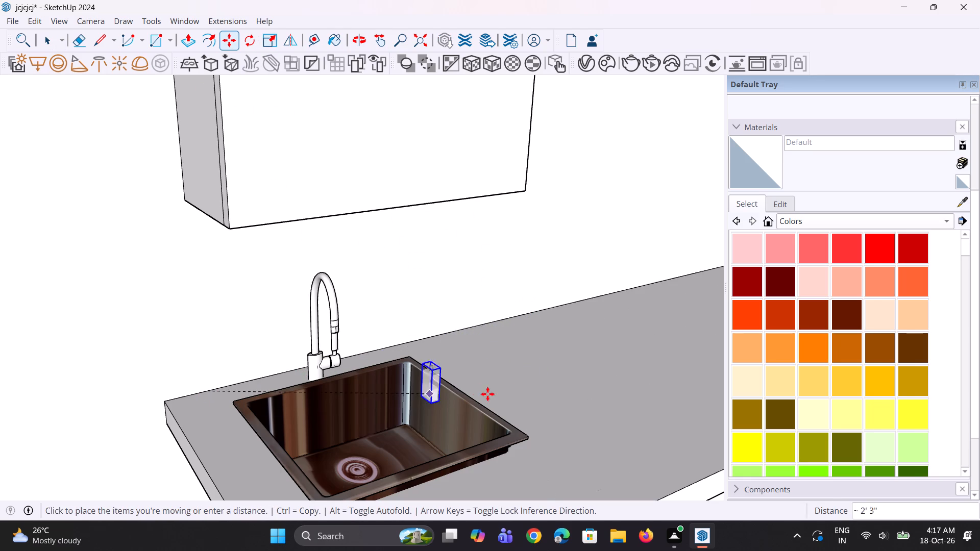
left_click(572, 380)
scroll(362, 291, "down", 3)
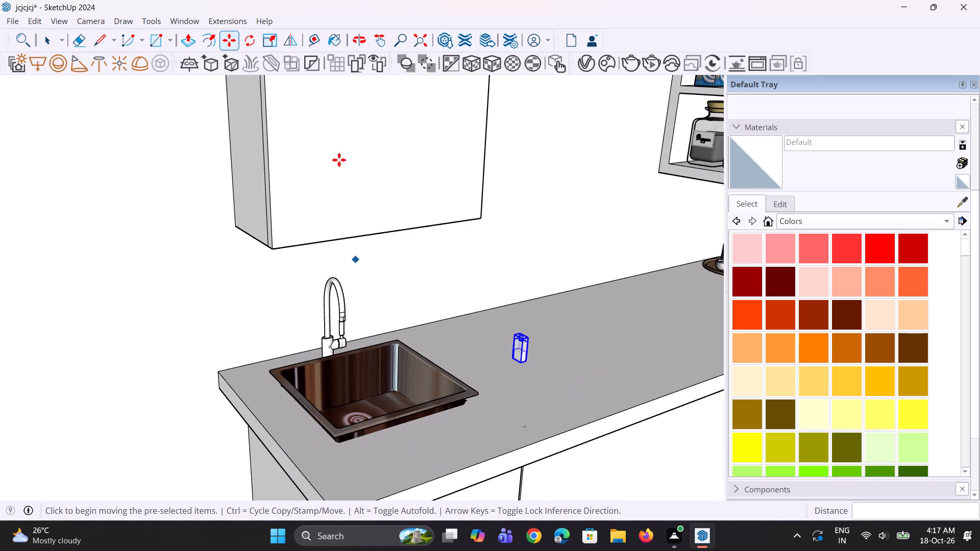
Scale the bottle up uniformly until it stands taller than the faucet.
key("s")
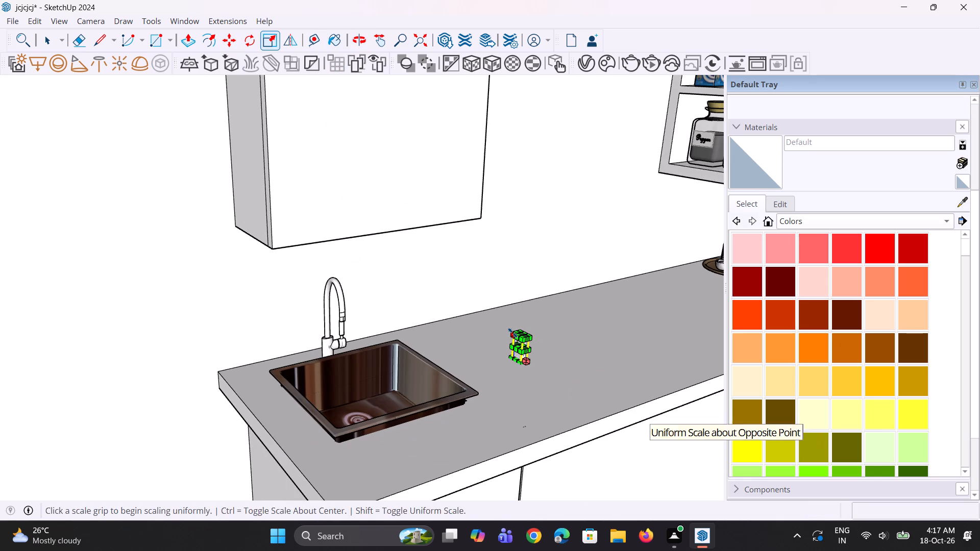
left_click(512, 333)
left_click(439, 240)
Move the enlarged bottle from the countertop out to the open area outside the kitchen.
middle_click(450, 319)
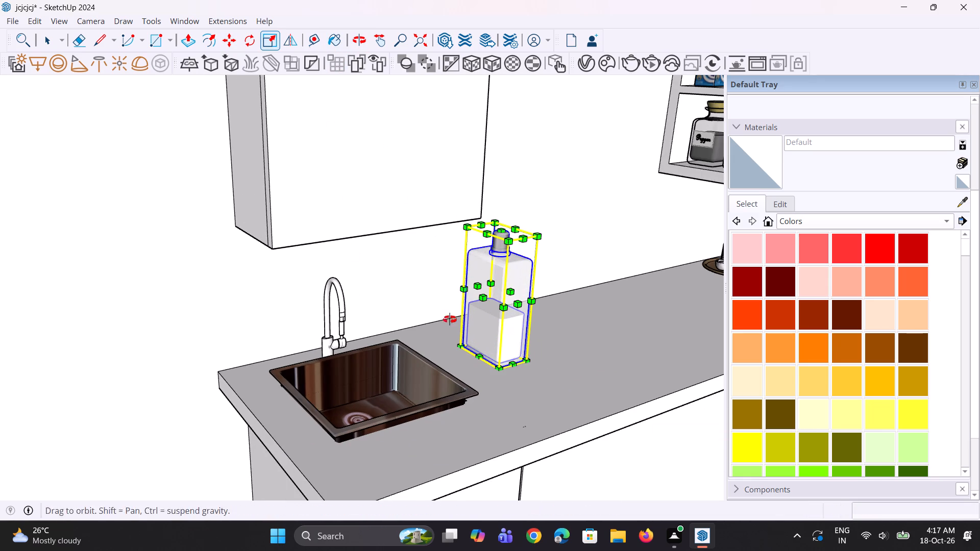
scroll(449, 318, "down", 5)
left_click(422, 39)
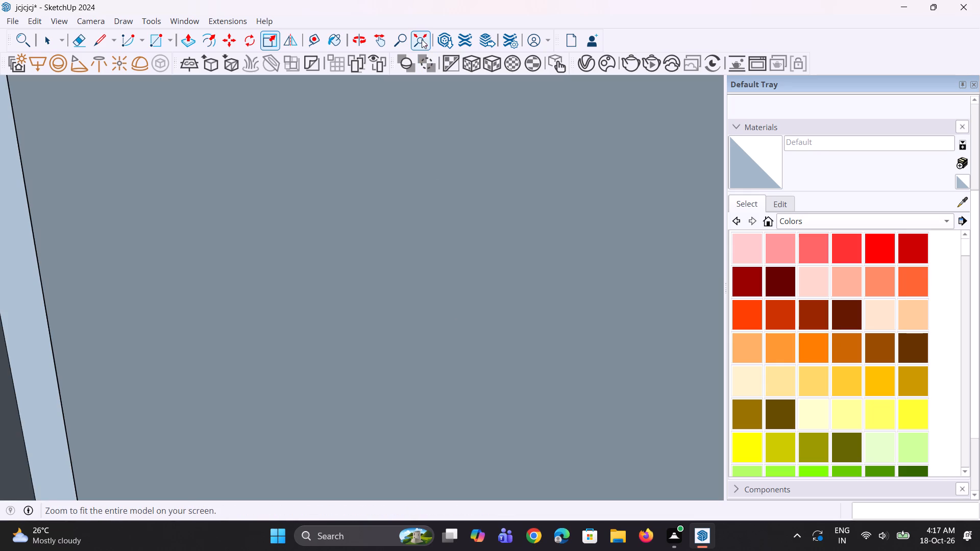
middle_click_drag(486, 246, 444, 256)
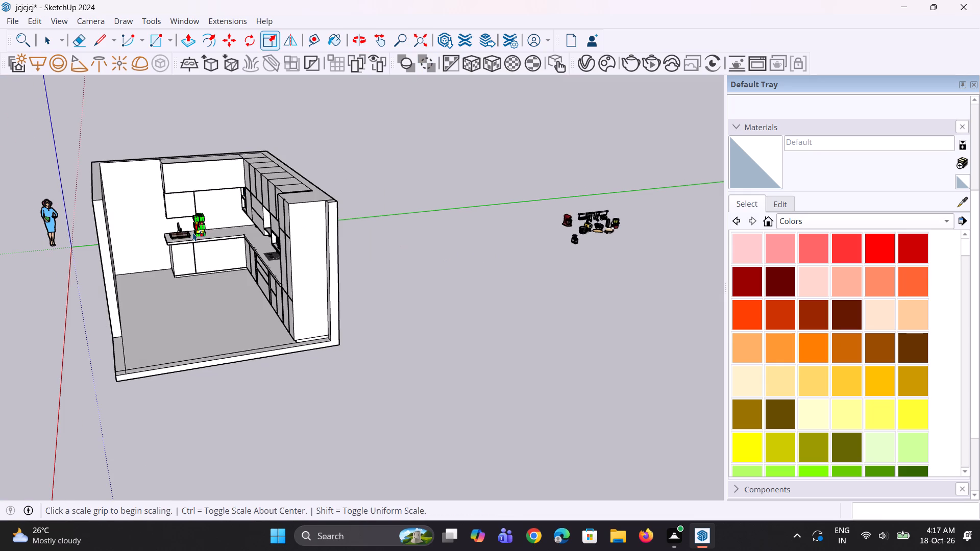
key("m")
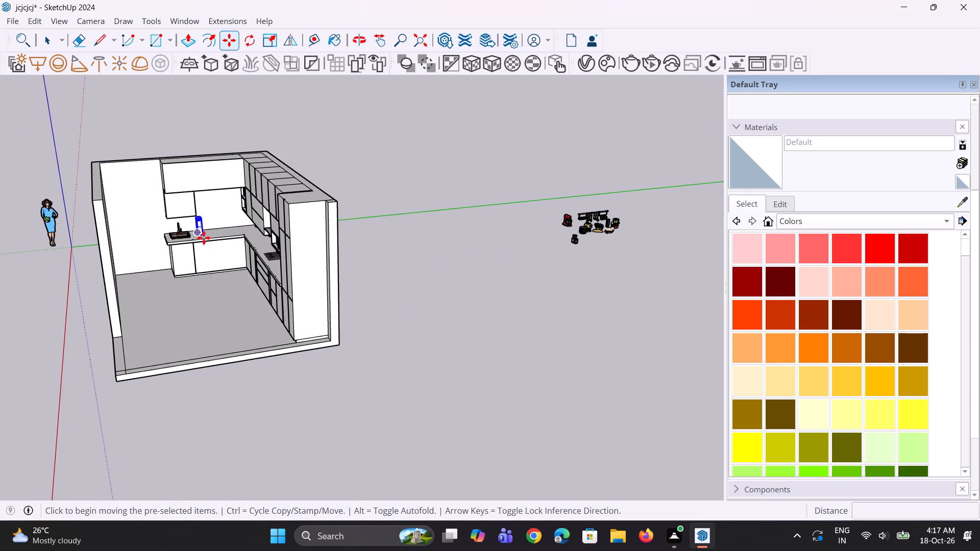
left_click(204, 238)
left_click(397, 319)
key("space")
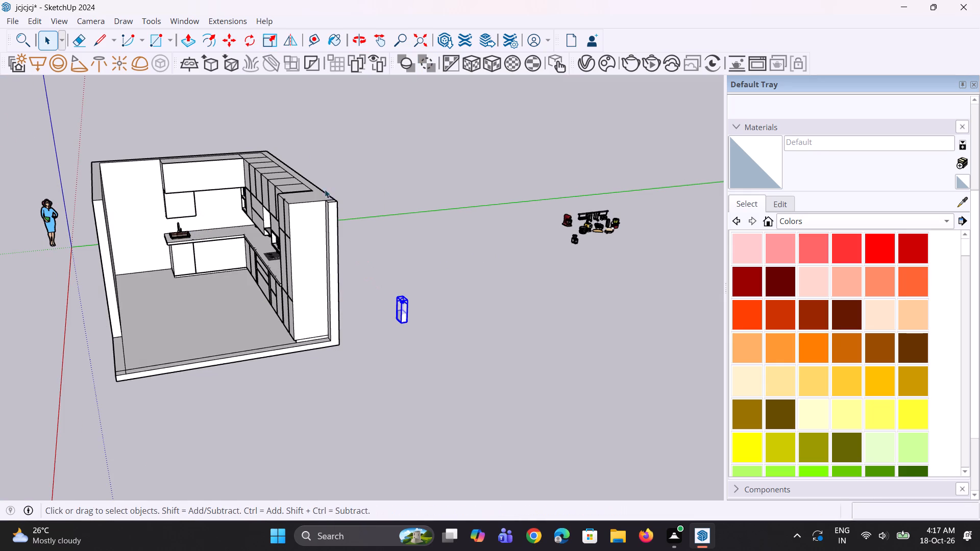
Rotate the bottle 90 degrees about the vertical axis.
left_click(259, 47)
left_click(428, 336)
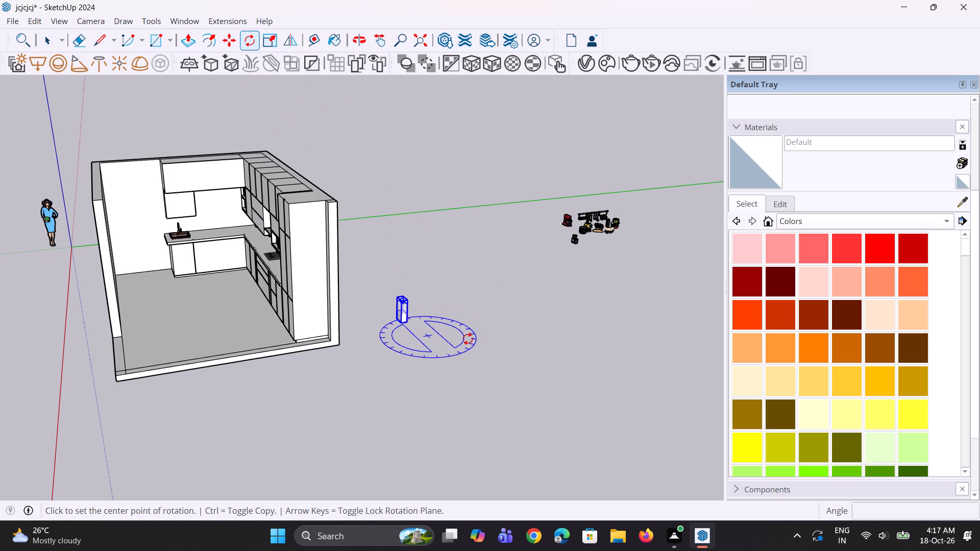
left_click(492, 321)
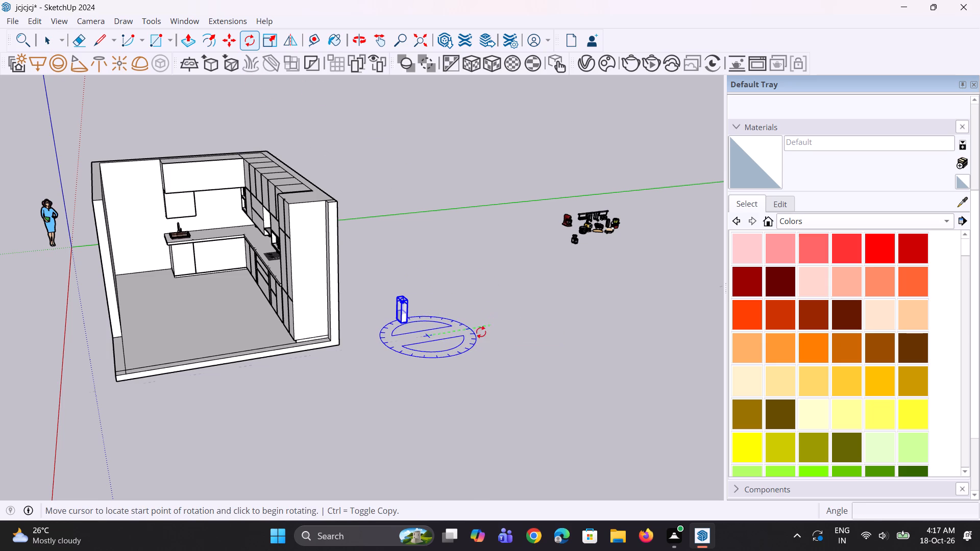
left_click(444, 347)
Move the rotated bottle back into the kitchen onto the countertop beside the sink.
scroll(393, 310, "up", 2)
key("m")
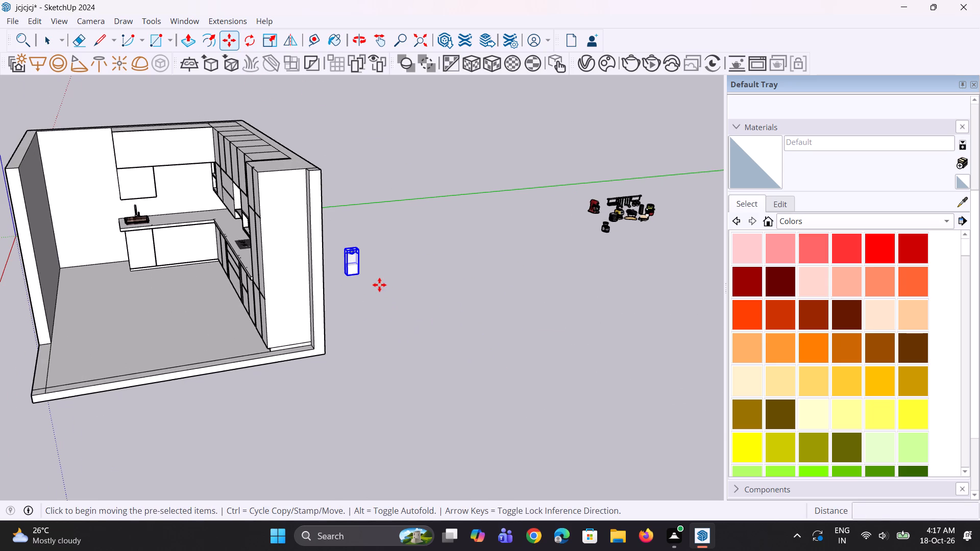
left_click(358, 278)
scroll(474, 305, "down", 3)
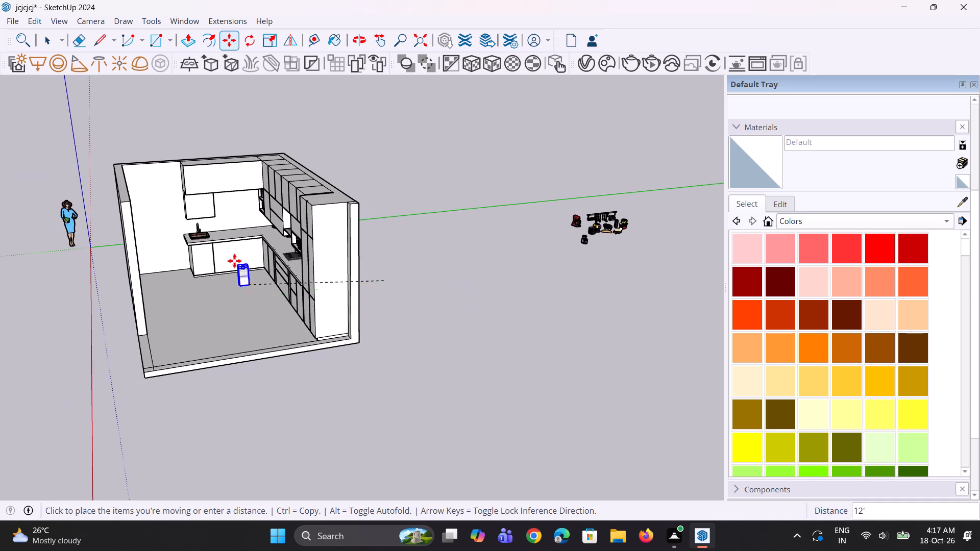
scroll(207, 238, "up", 7)
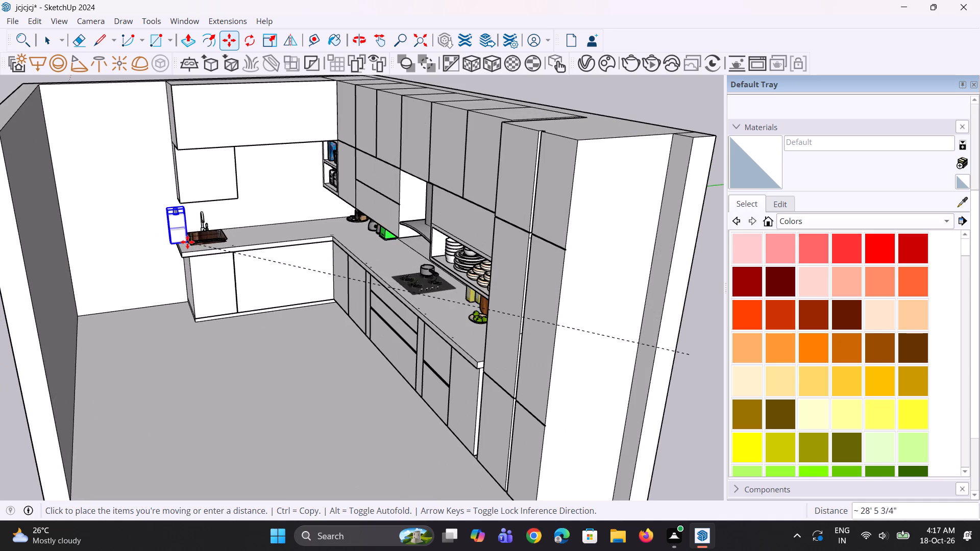
left_click(238, 232)
Scale the bottle beside the sink down uniformly to roughly the height of the faucet.
middle_click_drag(250, 248, 251, 260)
scroll(238, 202, "up", 7)
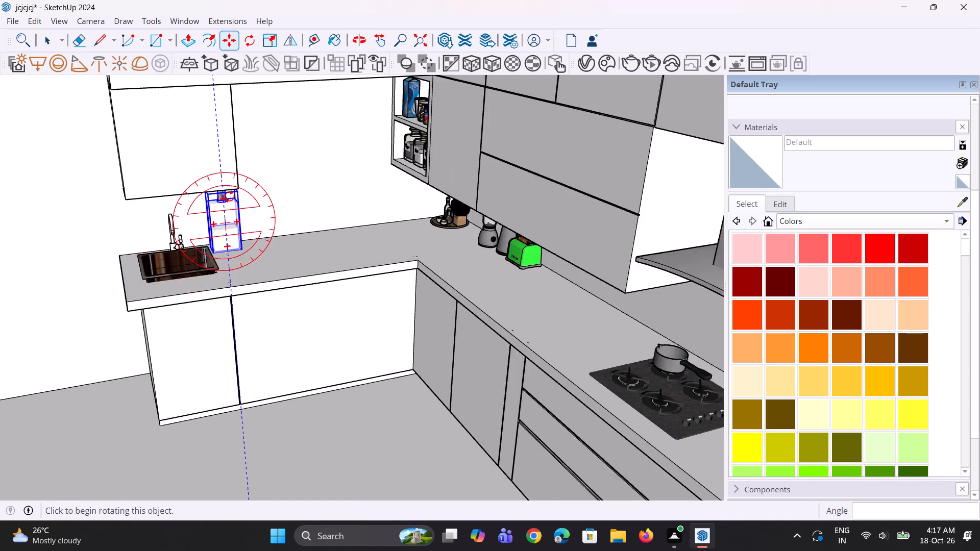
scroll(229, 196, "up", 7)
middle_click_drag(197, 201, 183, 173)
key("s")
scroll(189, 180, "up", 2)
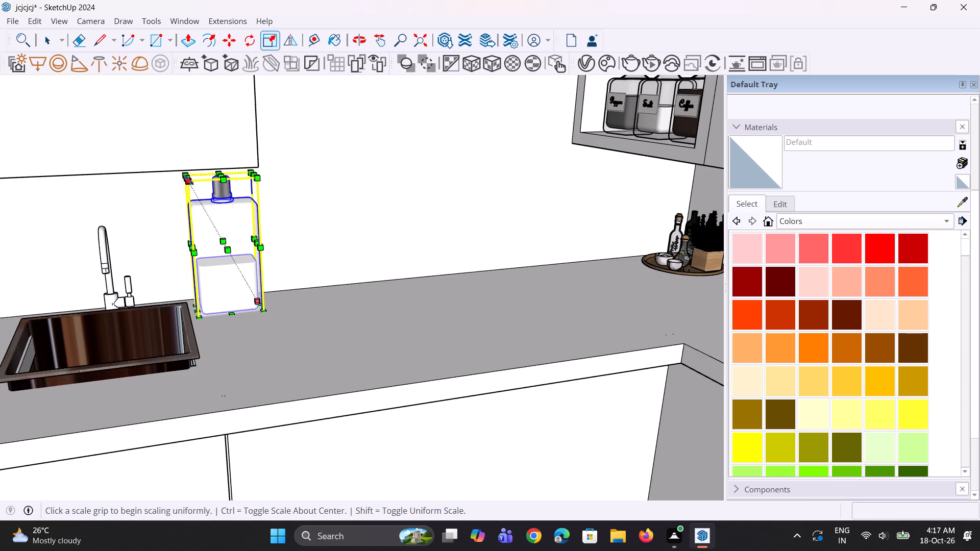
left_click(185, 172)
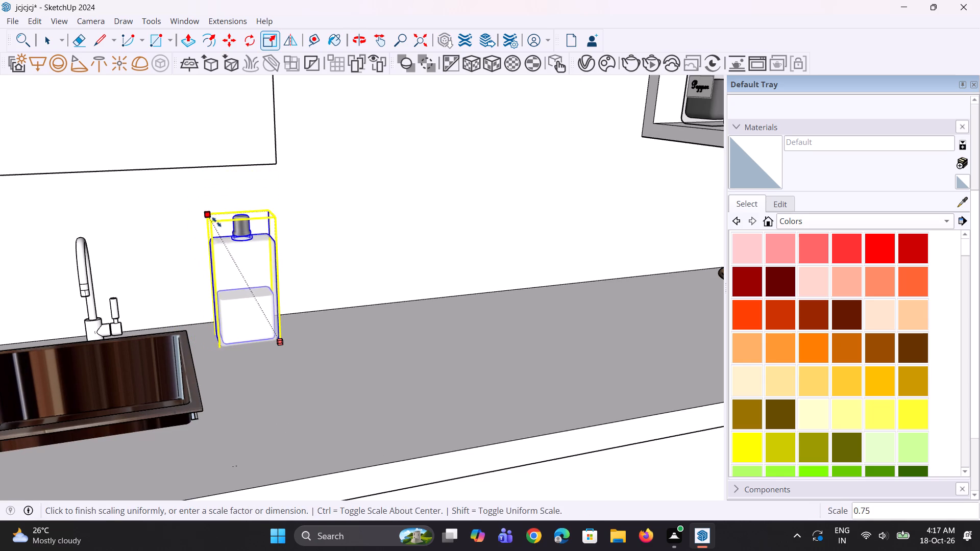
left_click(237, 246)
scroll(273, 322, "up", 1)
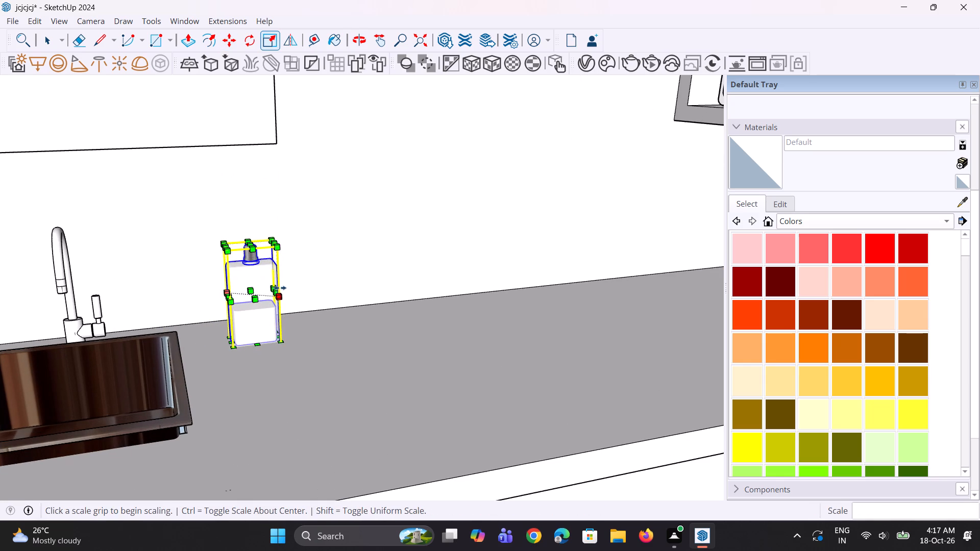
Move the bottle along the back of the countertop, closer to the faucet.
key("m")
left_click(281, 345)
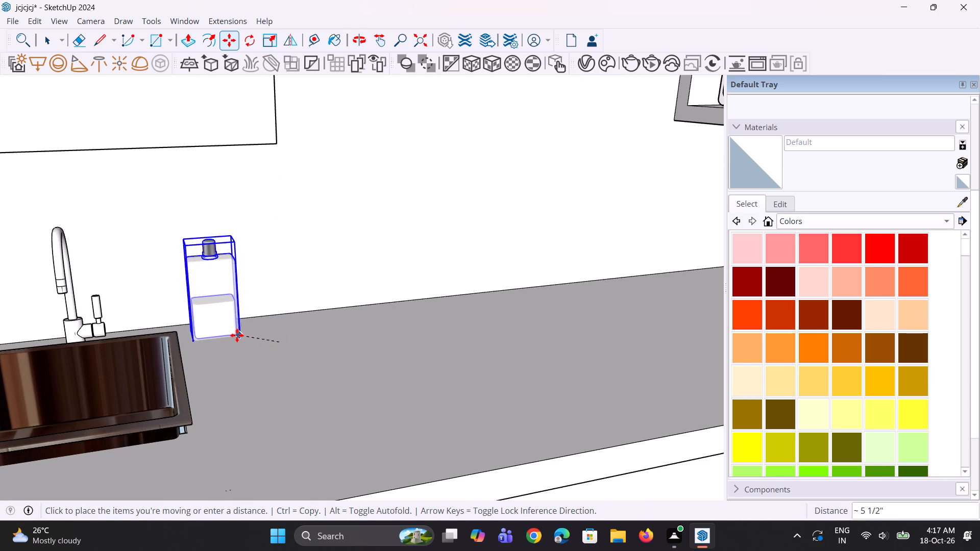
left_click(228, 335)
scroll(271, 334, "down", 4)
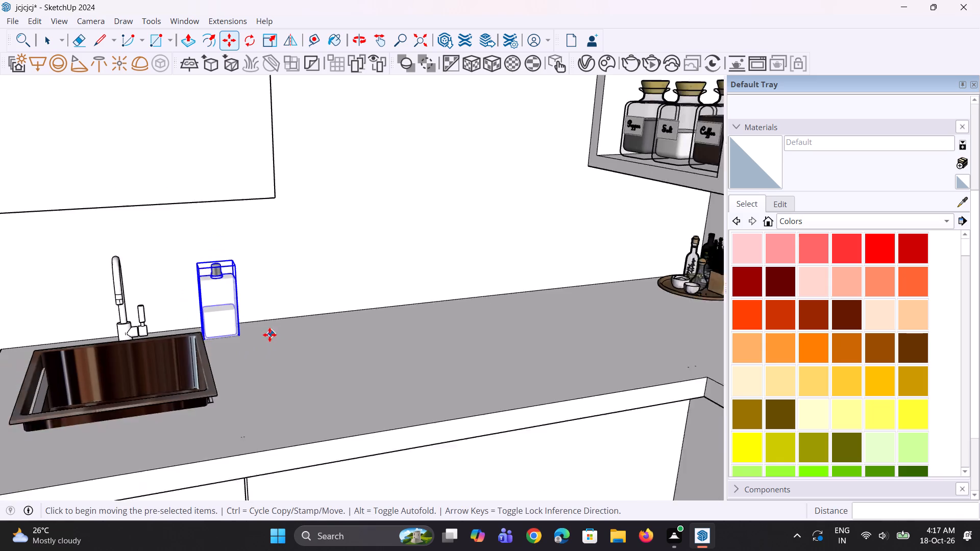
scroll(262, 335, "up", 1)
middle_click_drag(258, 335, 246, 338)
Lower the sink by about 1 13/16" so its rim sits on the countertop surface.
key("space")
left_click(205, 382)
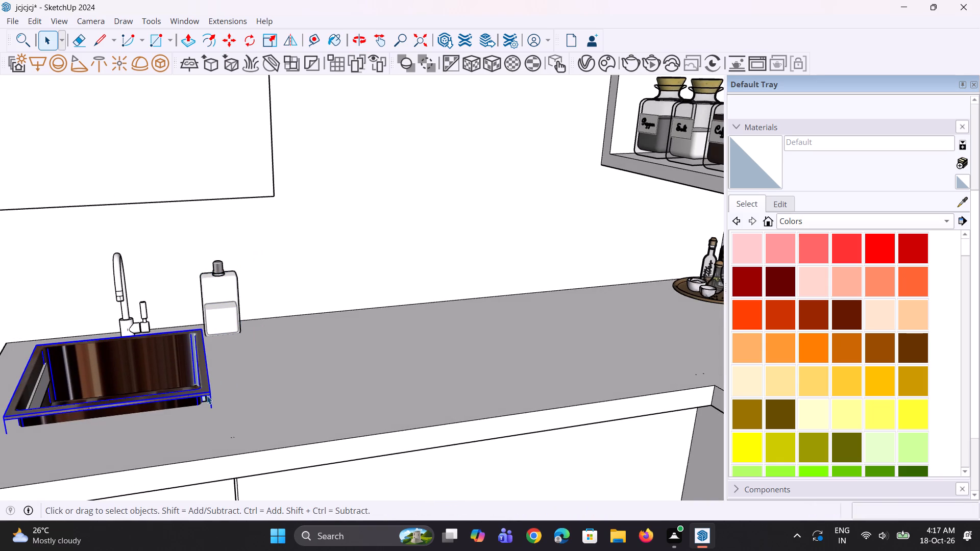
key("m")
left_click(207, 399)
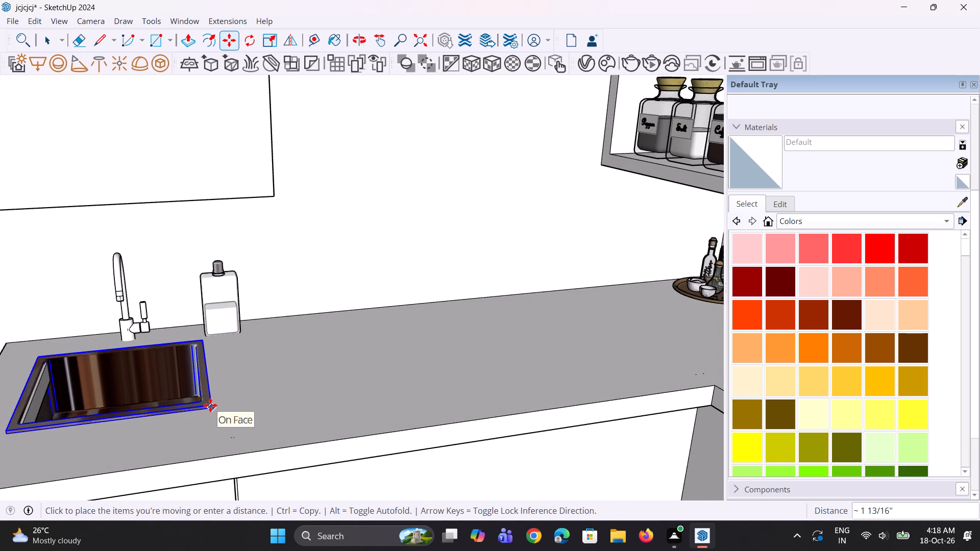
left_click(210, 405)
middle_click_drag(231, 395, 256, 386)
key("space")
Shift the bottle about 6" along the back wall, right next to the faucet, and clear the selection.
scroll(267, 364, "down", 5)
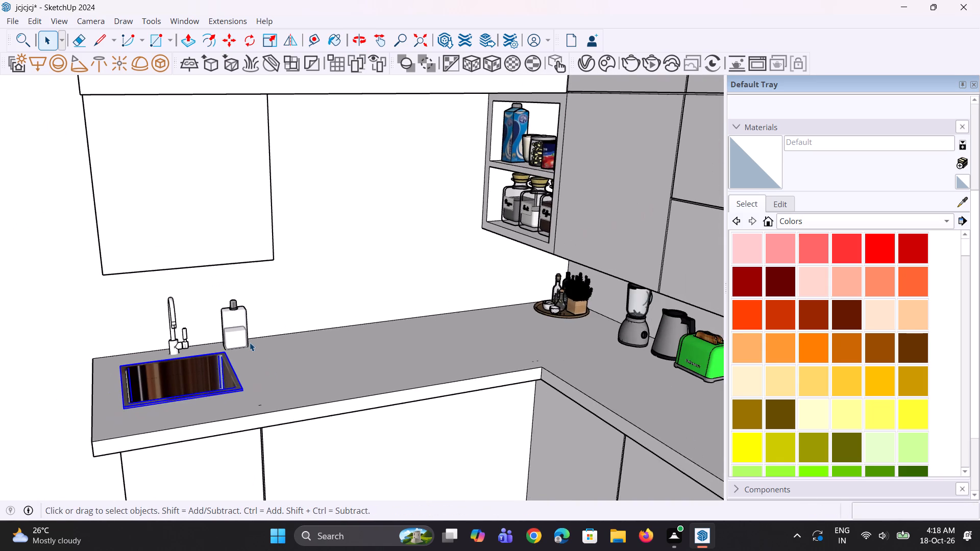
scroll(250, 342, "up", 1)
scroll(250, 341, "down", 8)
left_click(235, 338)
scroll(237, 337, "up", 4)
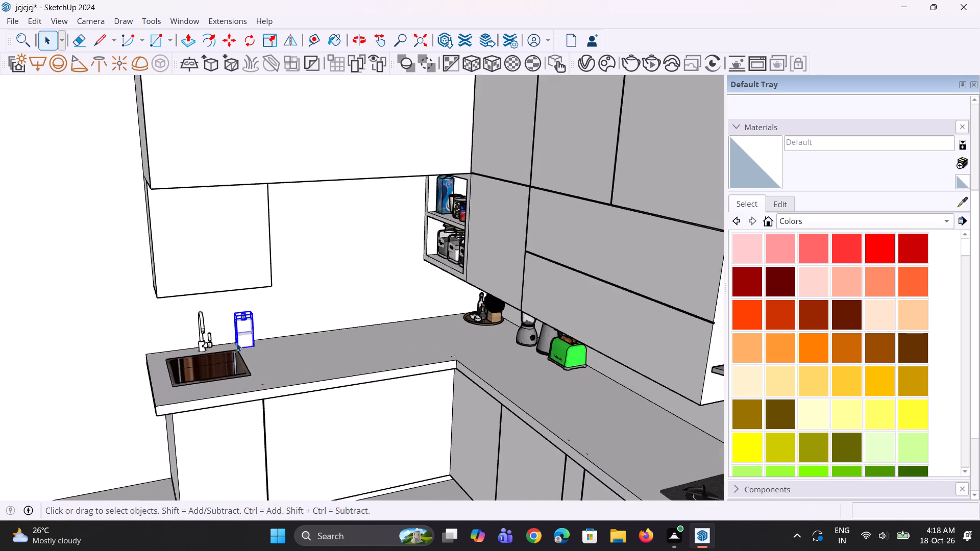
scroll(236, 343, "up", 5)
key("m")
left_click(238, 350)
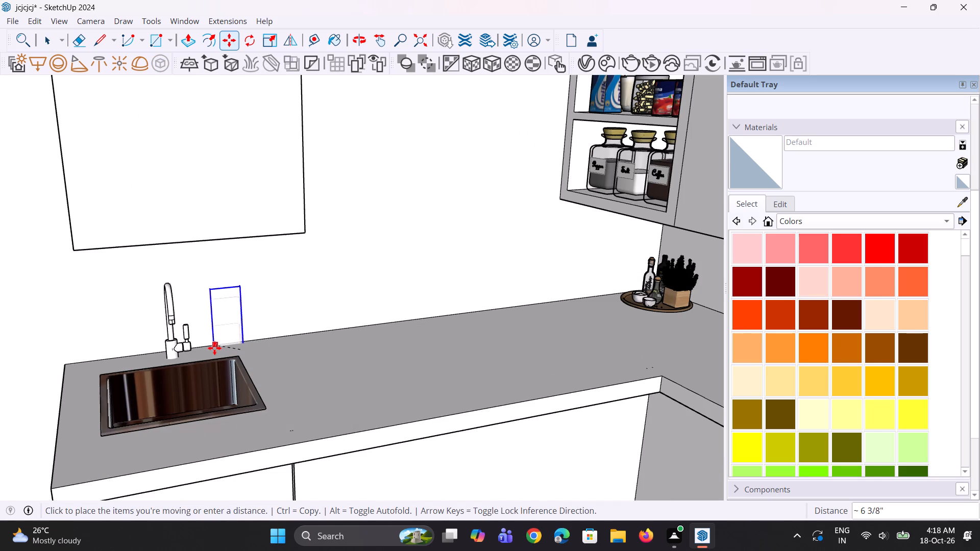
left_click(217, 352)
scroll(239, 350, "up", 1)
middle_click_drag(239, 350, 222, 340)
key("space")
scroll(264, 336, "down", 10)
key("space")
scroll(272, 316, "down", 9)
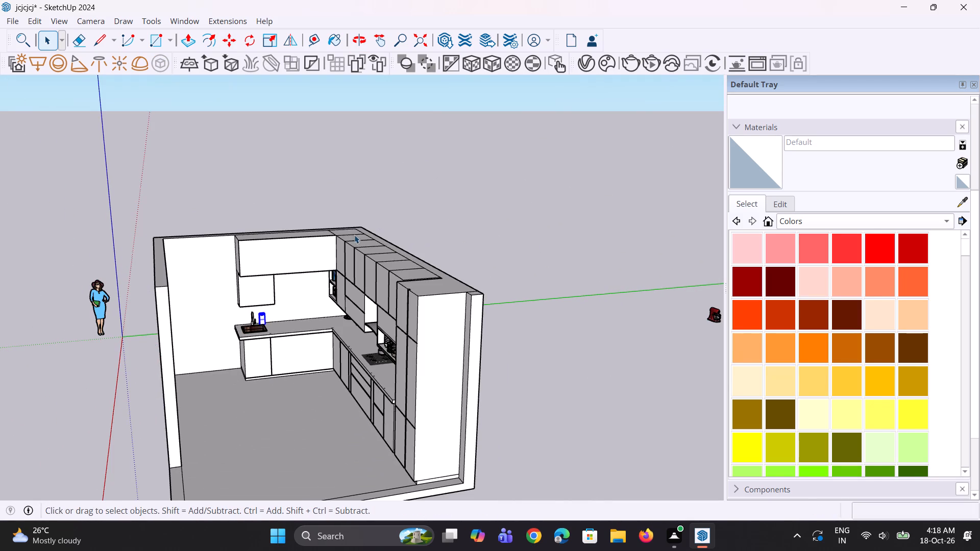
left_click(413, 196)
scroll(282, 292, "up", 3)
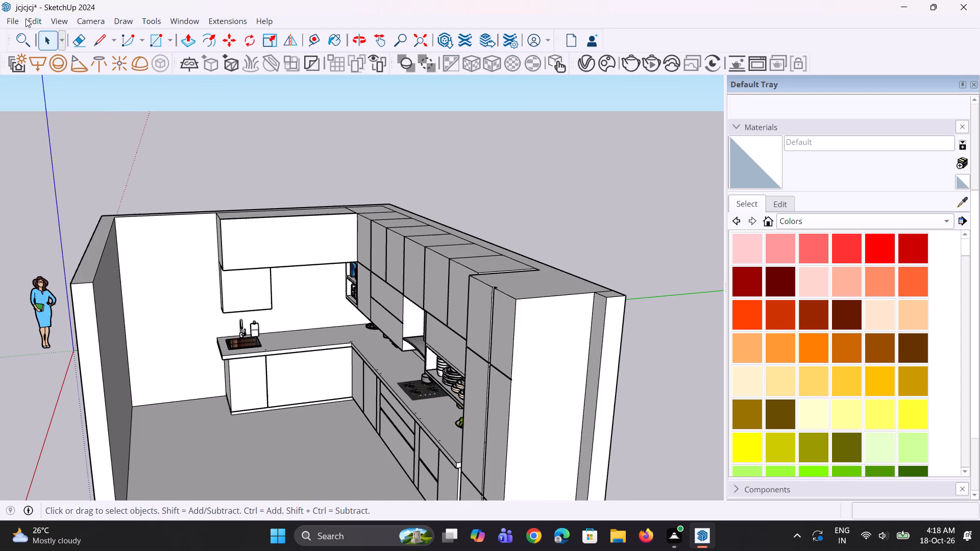
Browse the Downloads folder for an importable kitchen model that could supply more accessories.
left_click(15, 25)
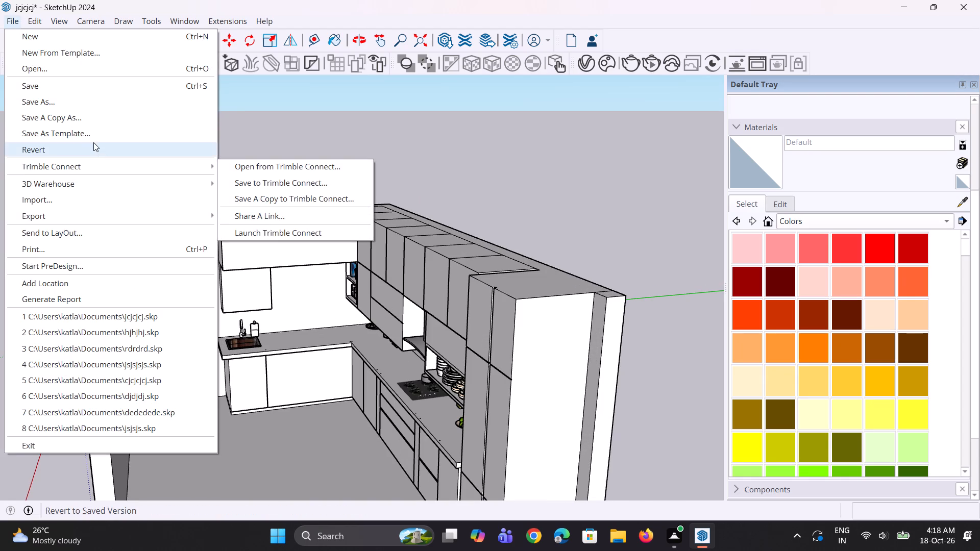
left_click(88, 196)
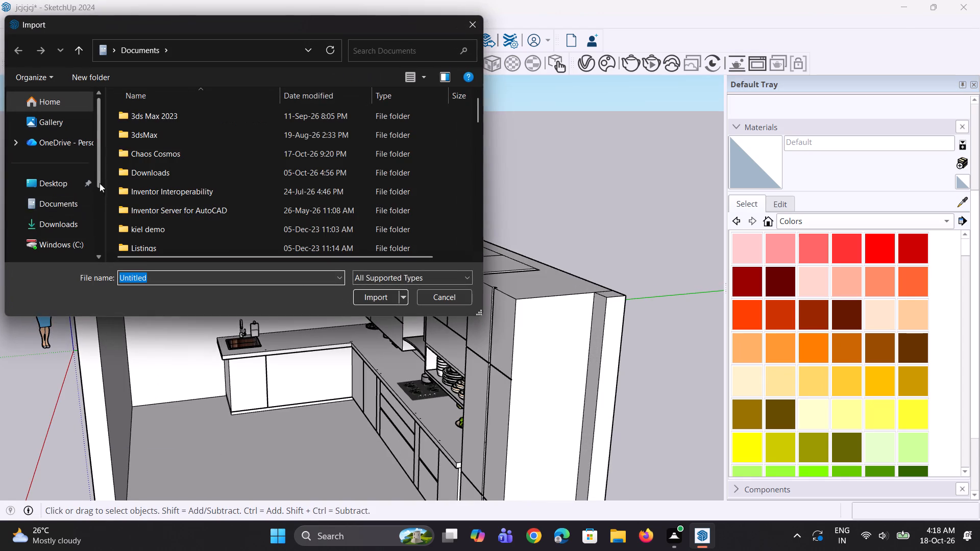
left_click(50, 218)
scroll(258, 187, "down", 4)
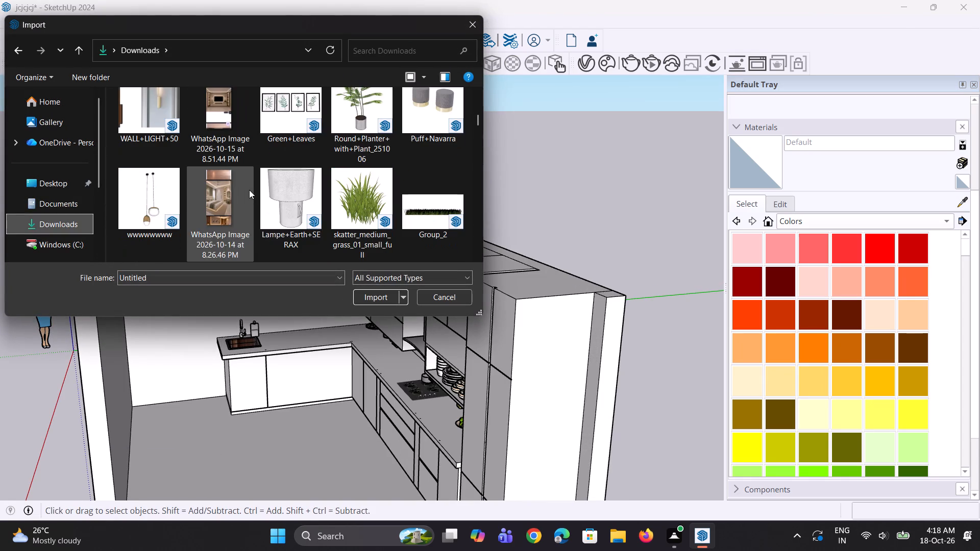
scroll(276, 179, "down", 2)
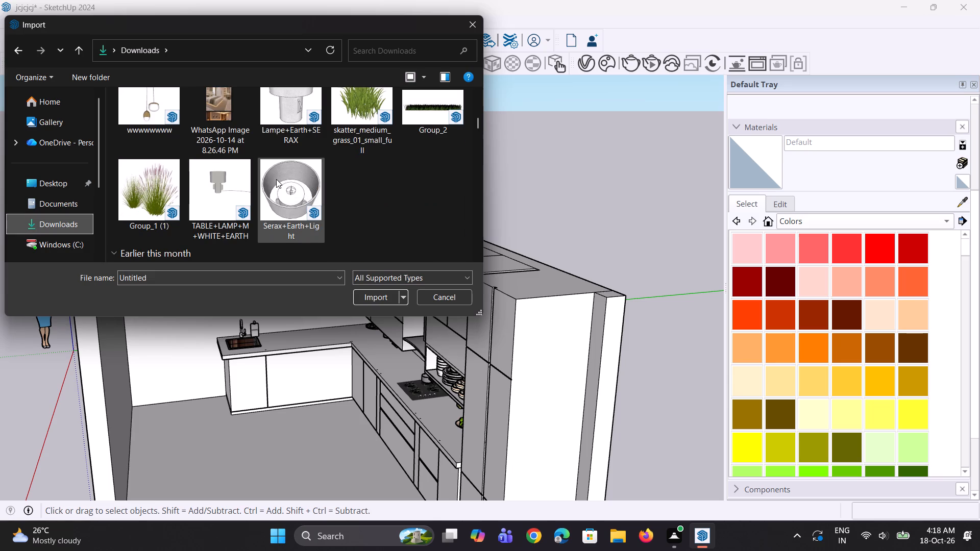
scroll(276, 179, "down", 4)
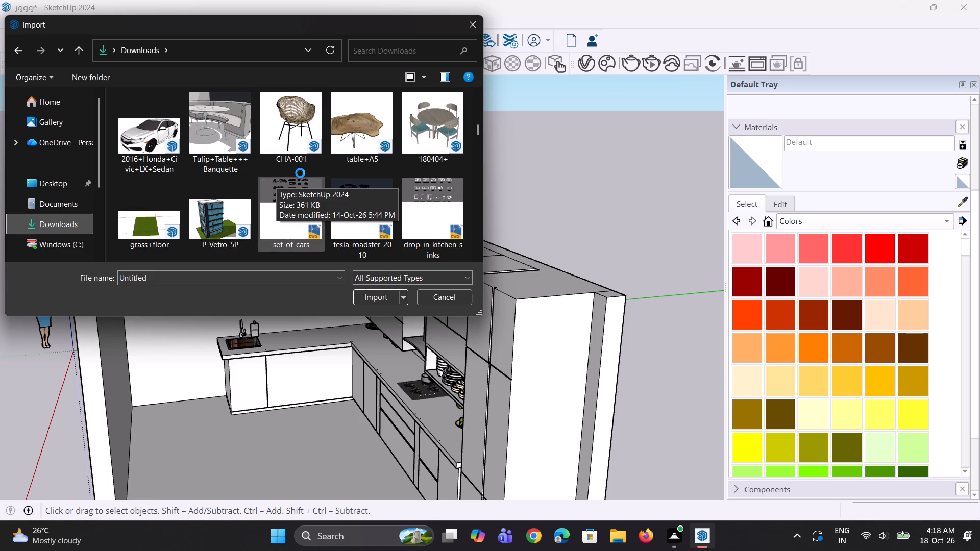
scroll(301, 173, "down", 2)
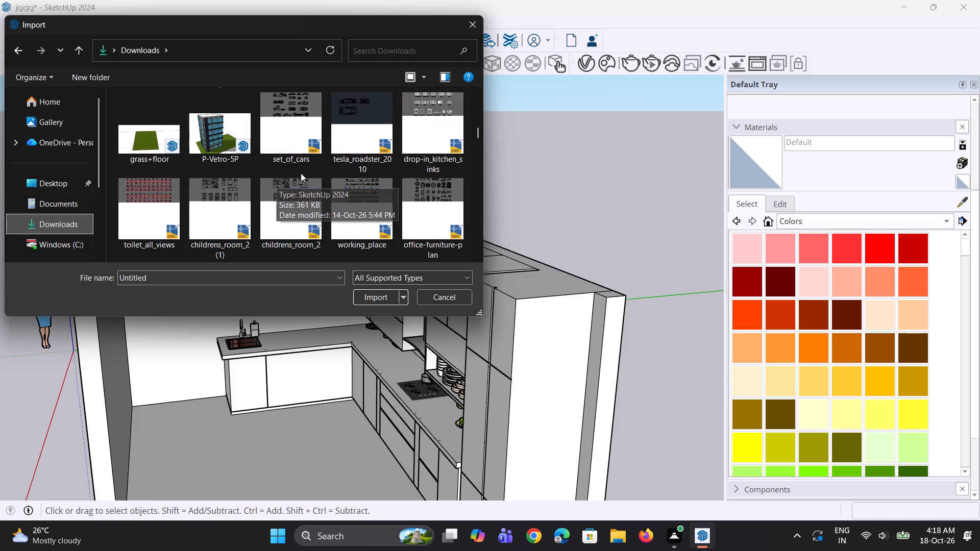
scroll(301, 173, "down", 2)
scroll(326, 168, "up", 1)
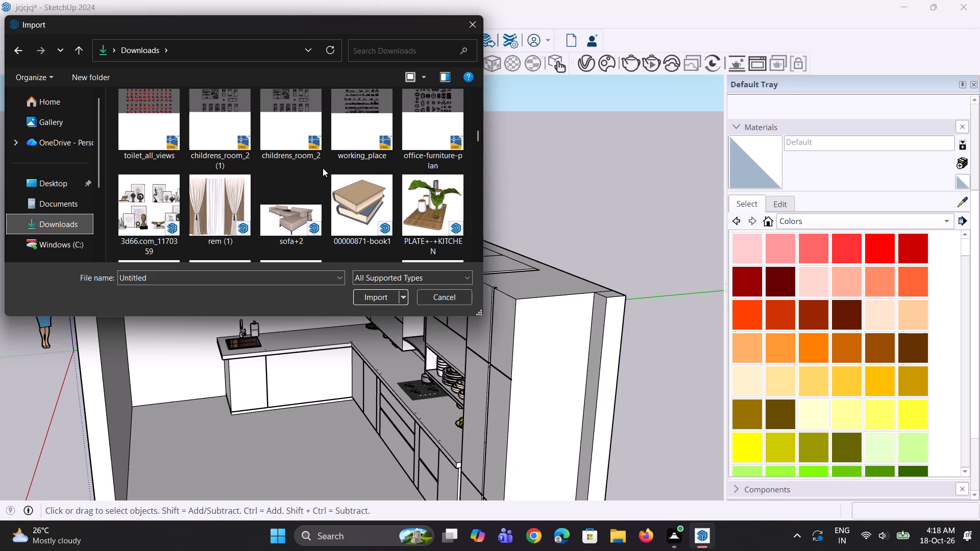
scroll(323, 168, "down", 3)
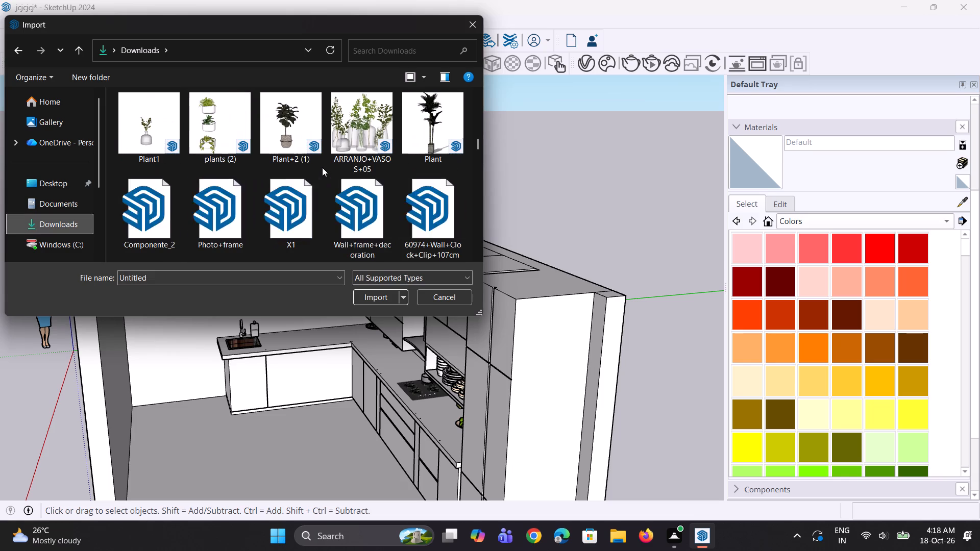
scroll(322, 167, "down", 3)
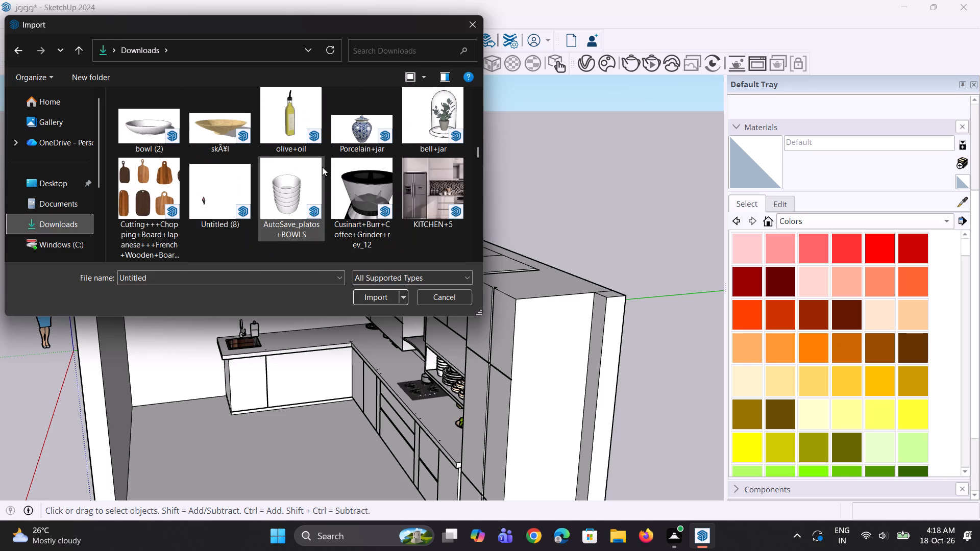
scroll(322, 167, "down", 1)
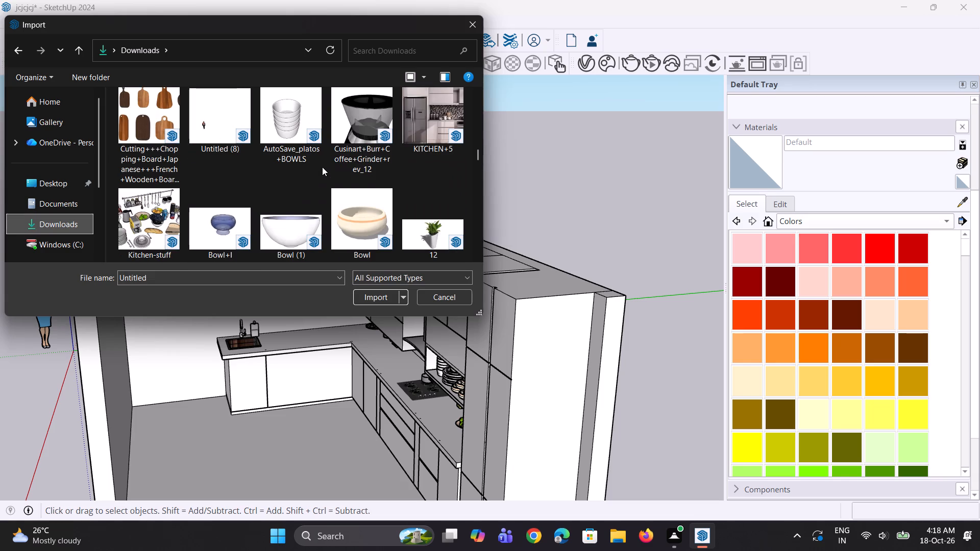
scroll(322, 167, "down", 1)
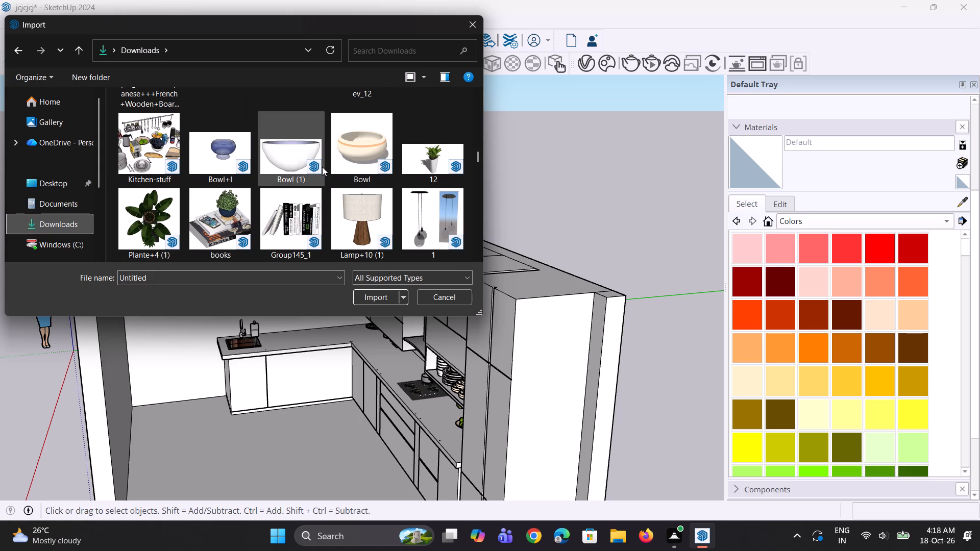
scroll(322, 167, "down", 1)
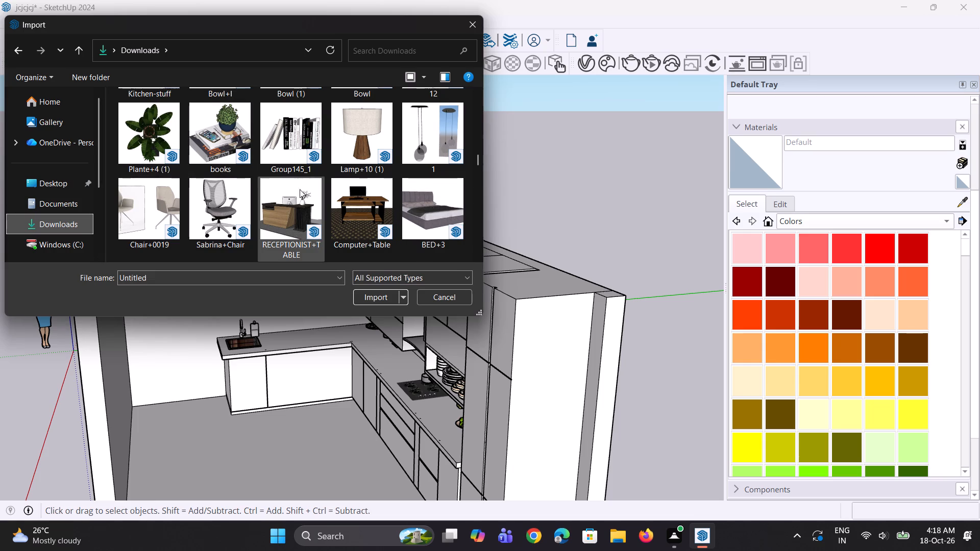
scroll(285, 204, "down", 4)
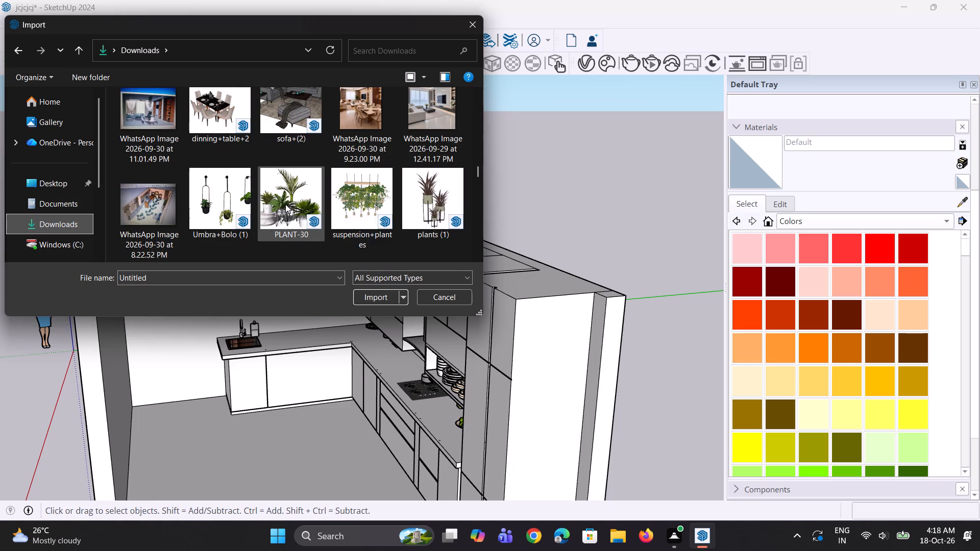
scroll(239, 186, "down", 2)
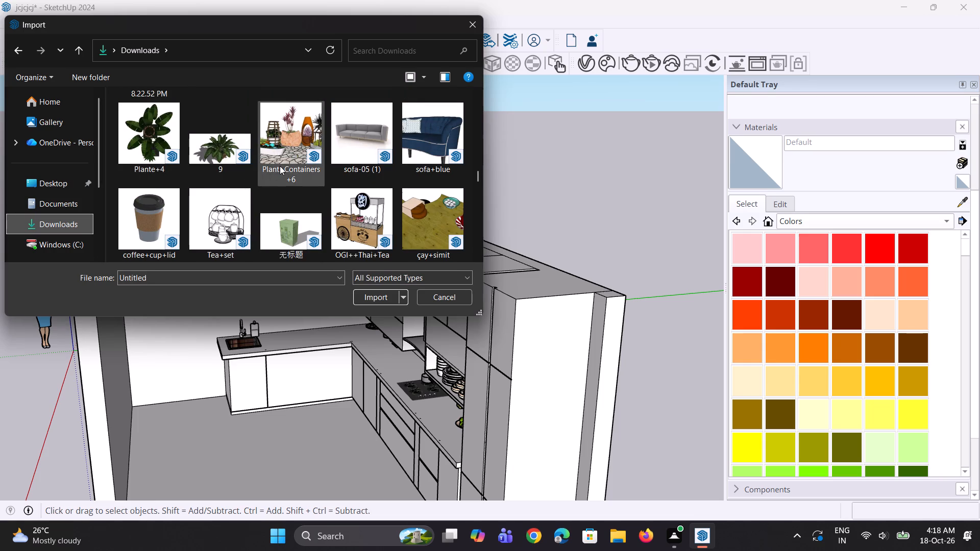
scroll(280, 166, "down", 3)
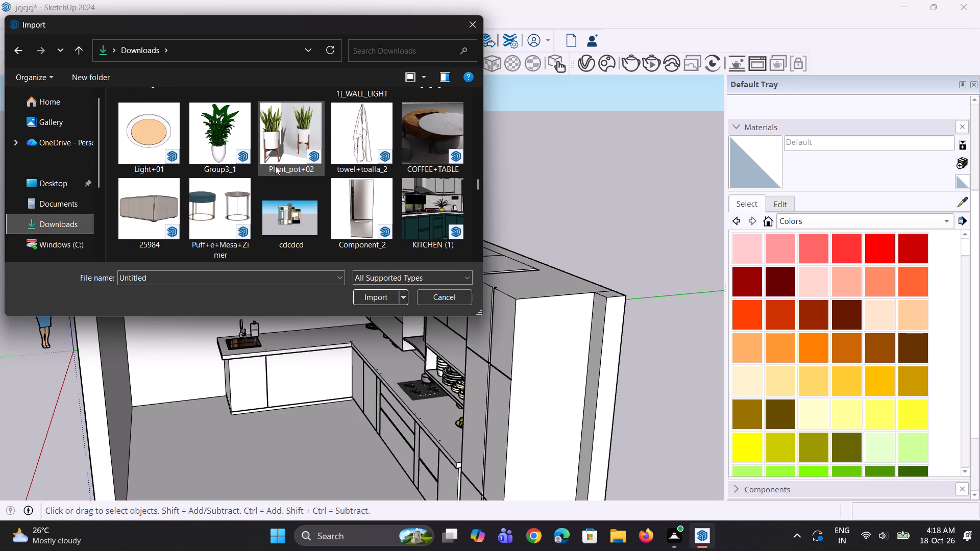
scroll(258, 163, "down", 4)
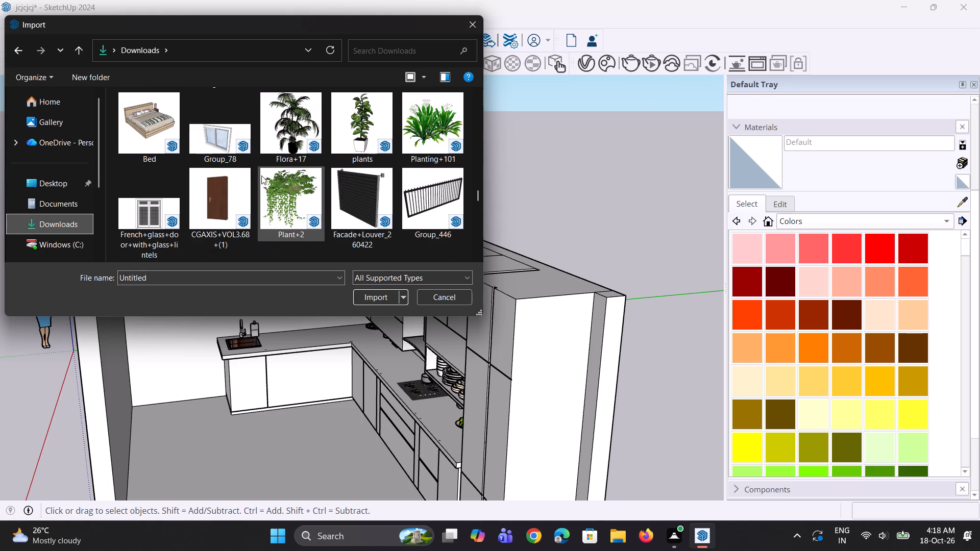
scroll(251, 174, "down", 4)
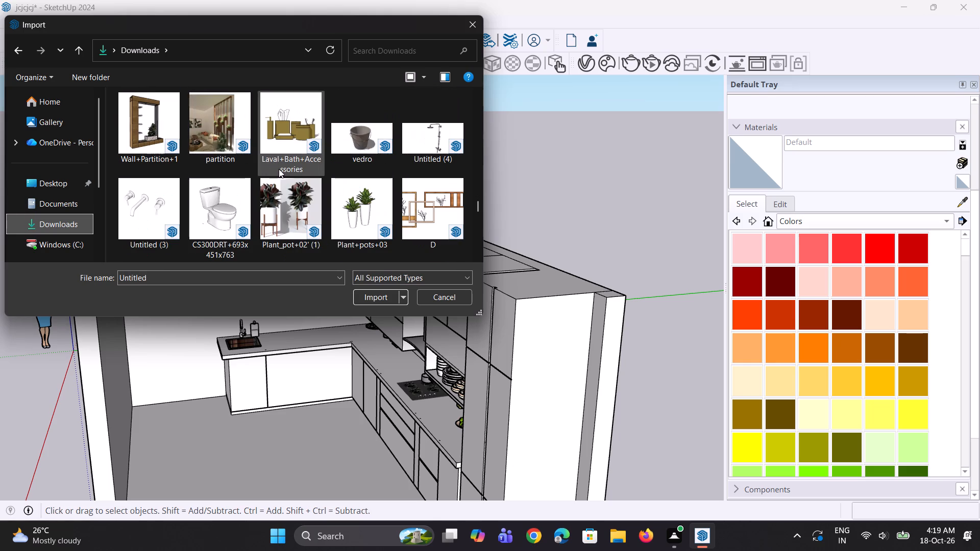
scroll(256, 168, "down", 1)
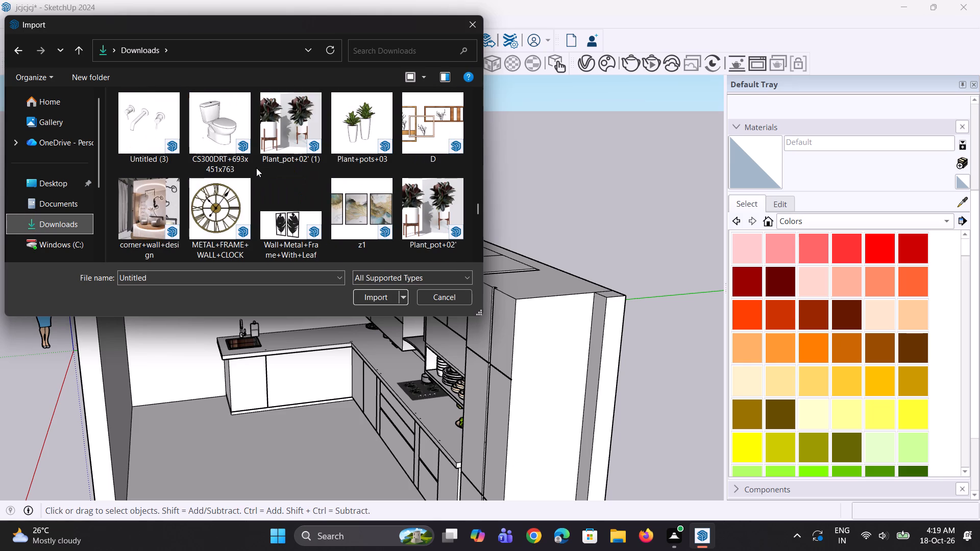
scroll(256, 168, "down", 5)
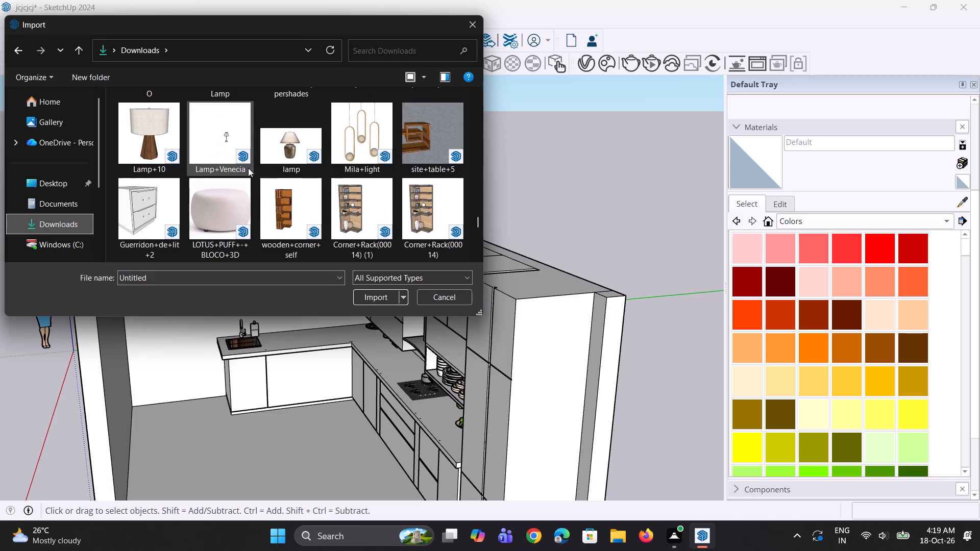
scroll(248, 168, "down", 4)
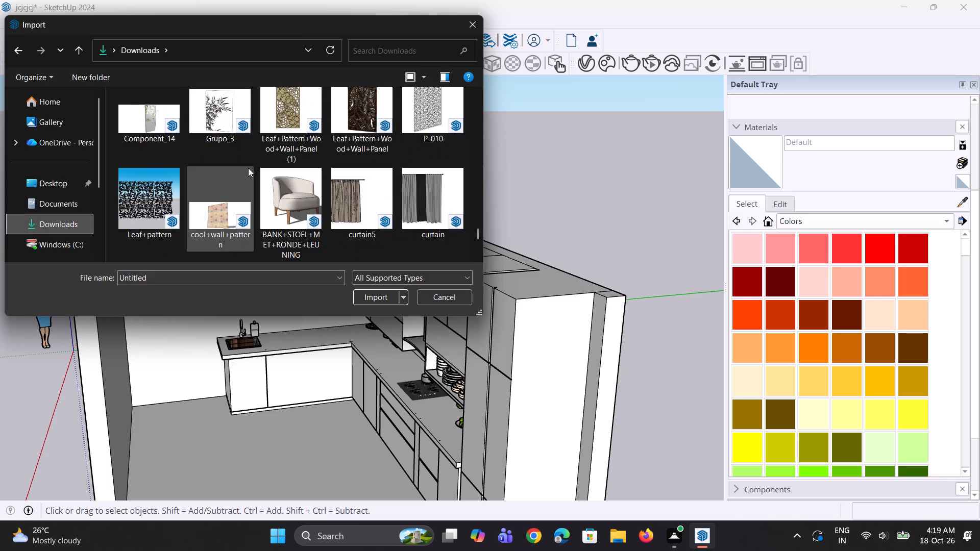
scroll(248, 168, "down", 5)
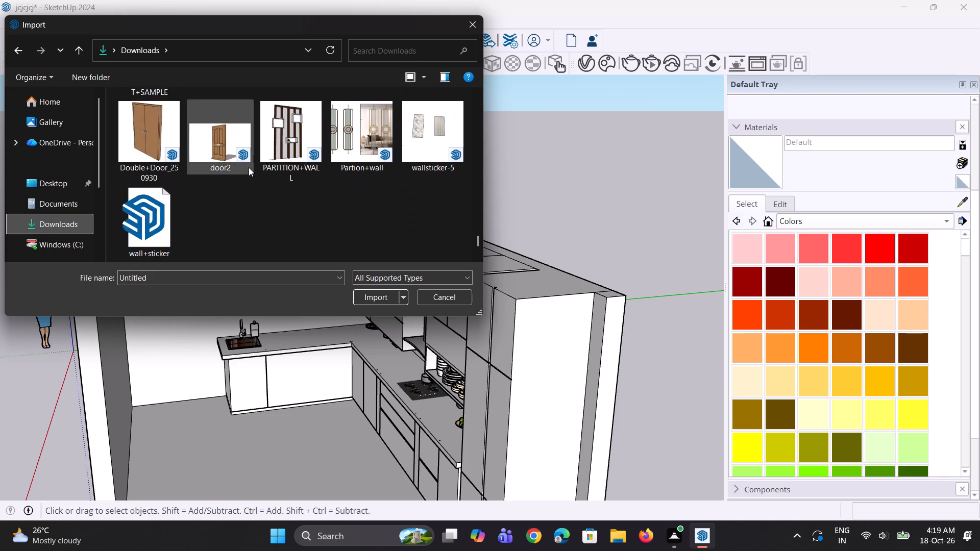
scroll(249, 167, "up", 7)
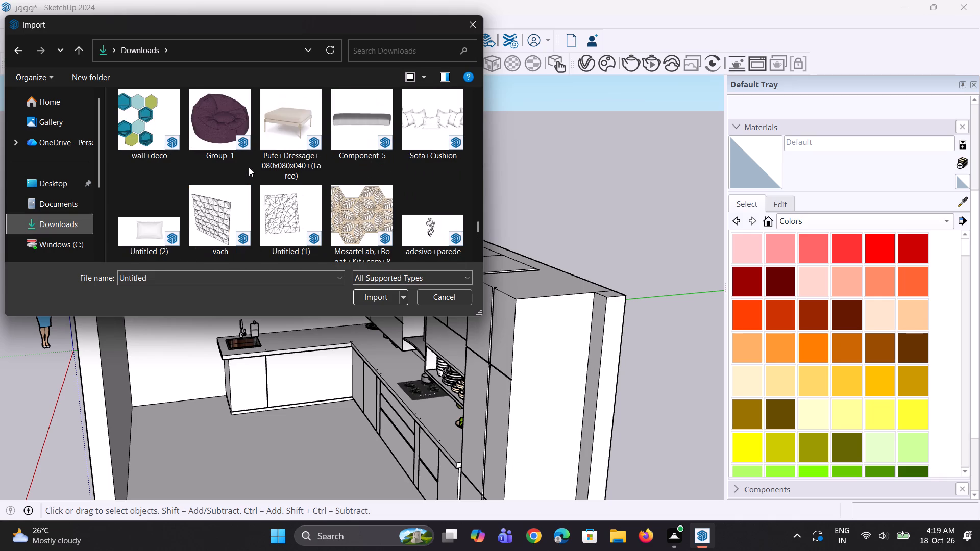
scroll(249, 167, "up", 7)
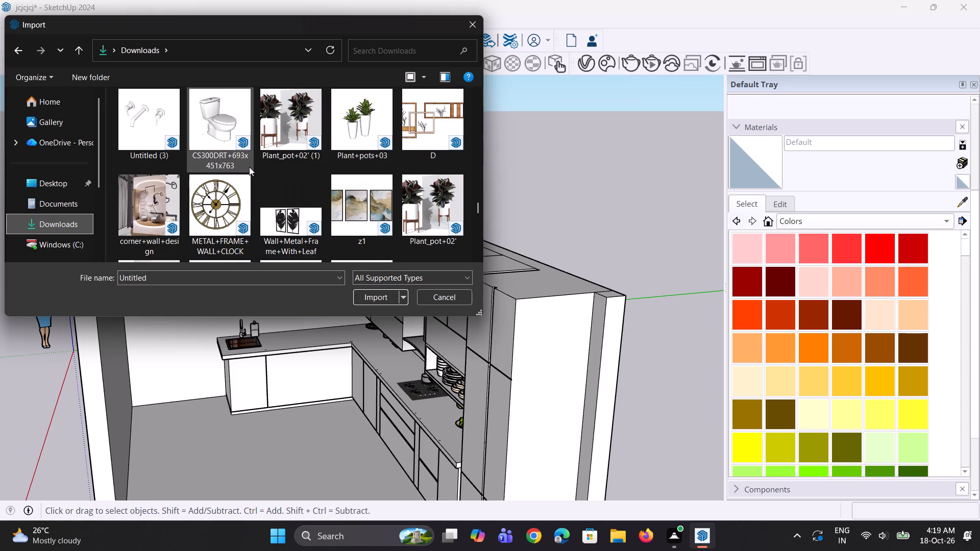
scroll(249, 167, "up", 3)
scroll(249, 167, "down", 1)
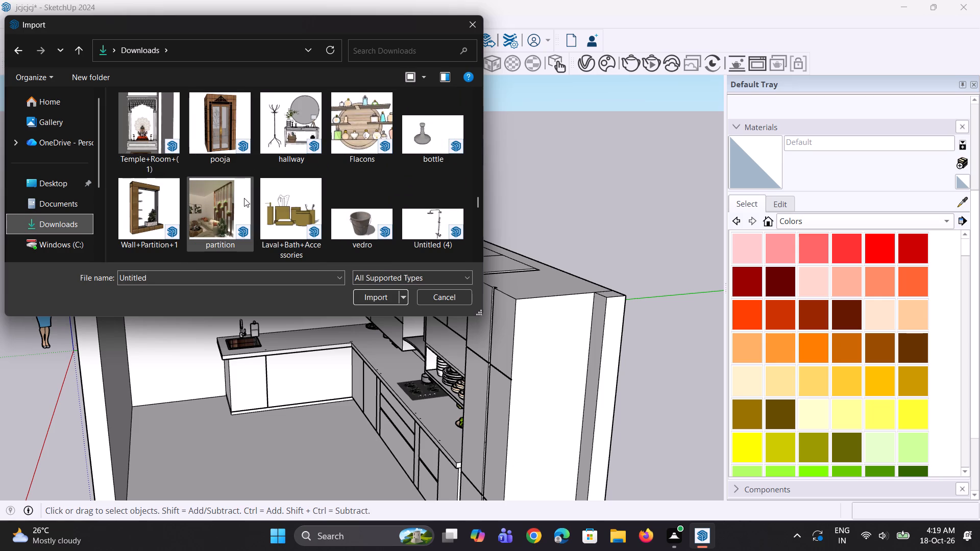
scroll(244, 197, "up", 1)
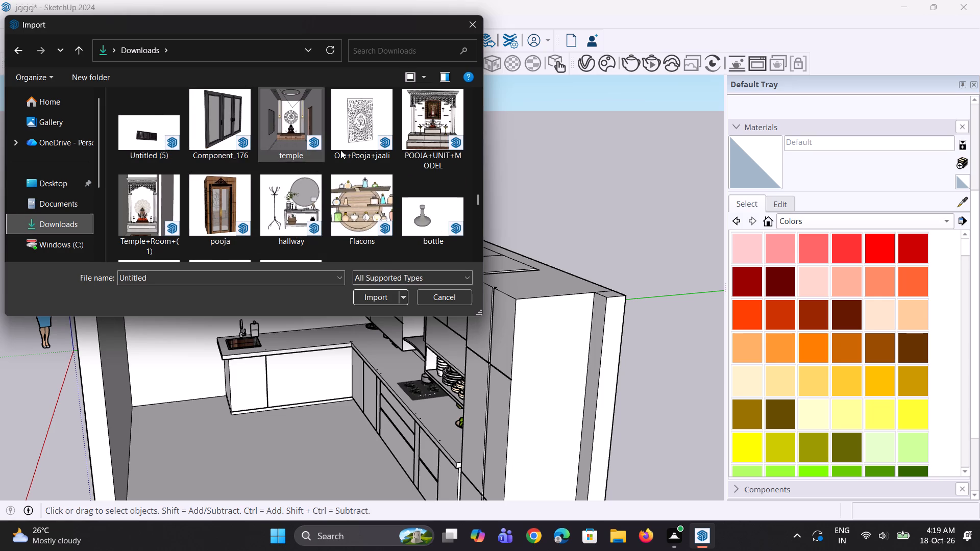
scroll(348, 146, "up", 1)
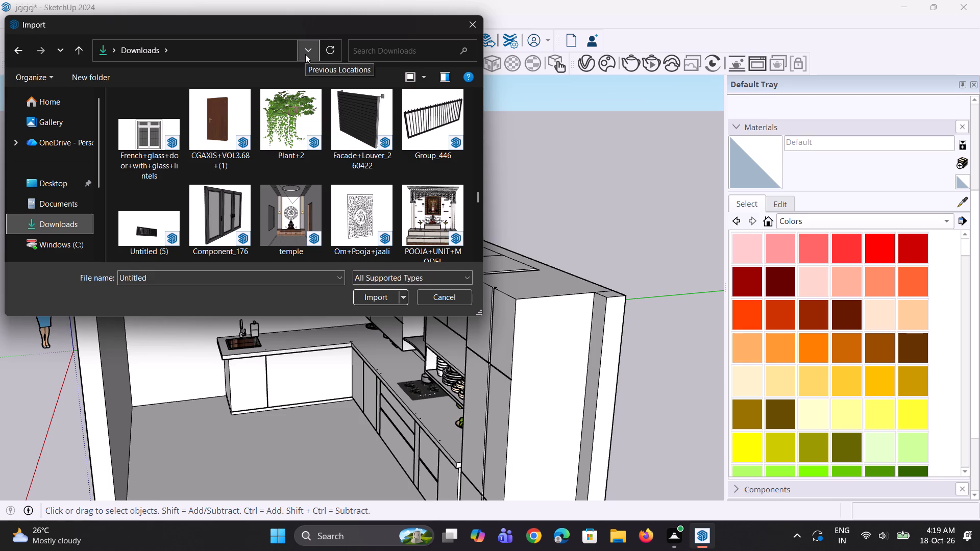
scroll(257, 180, "up", 1)
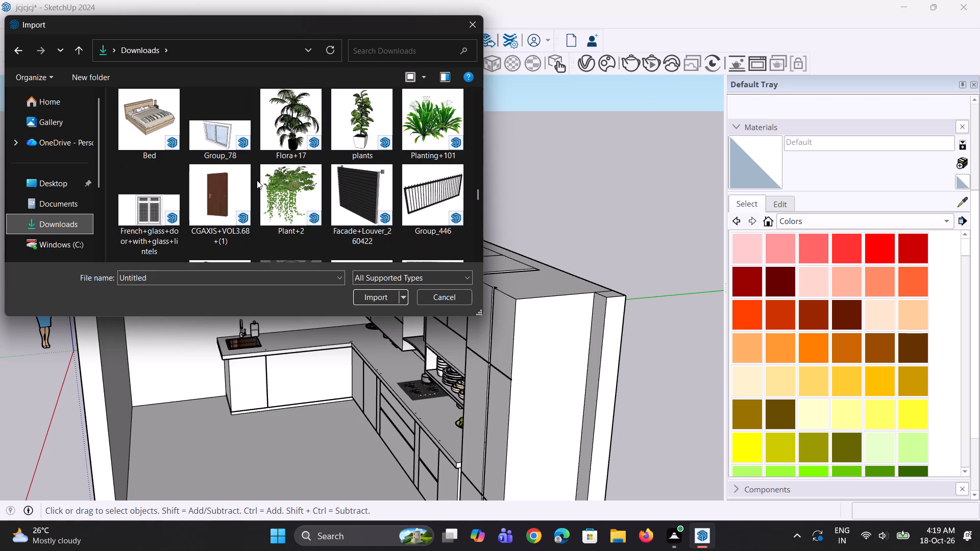
scroll(255, 178, "up", 1)
scroll(303, 180, "up", 1)
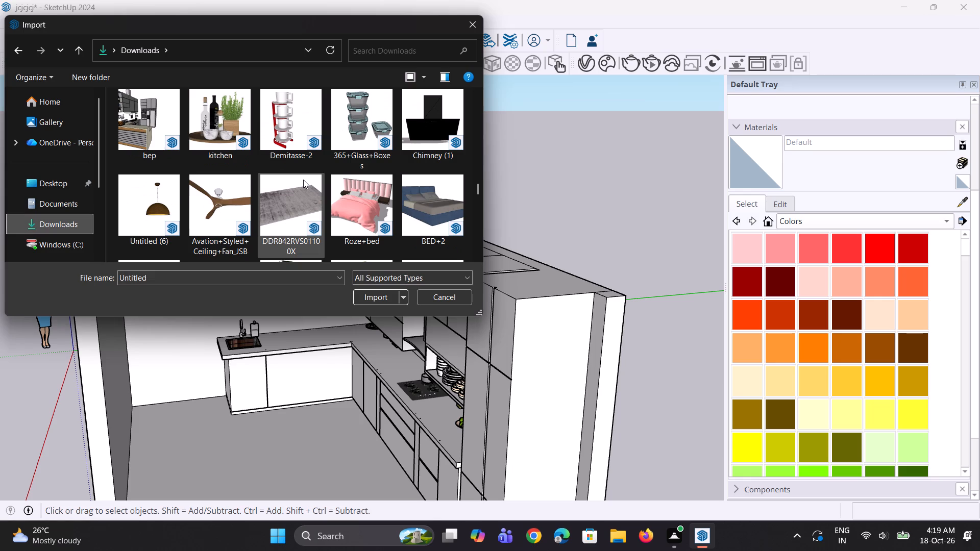
scroll(284, 188, "up", 1)
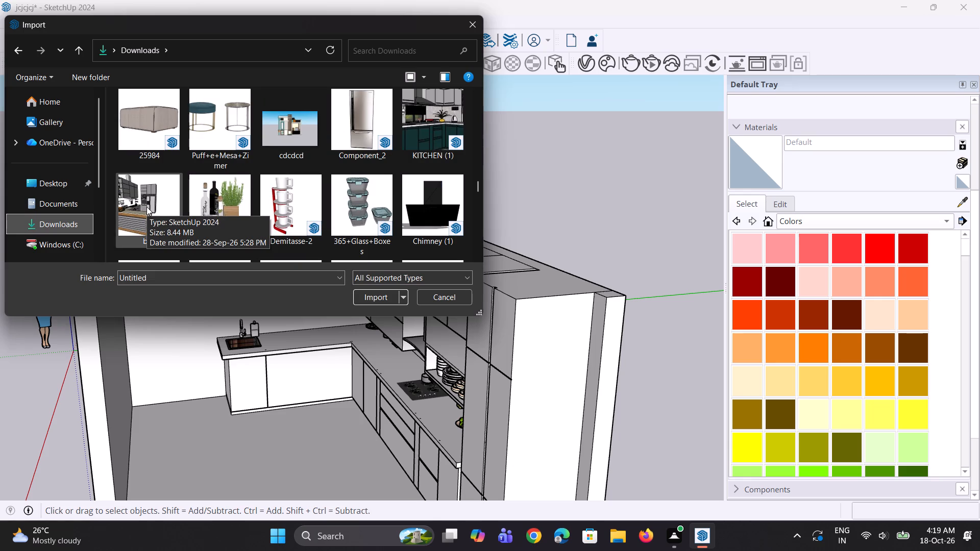
Bring the bep kitchen model from Downloads into the open area beyond the modelled kitchen and close the import dialog.
left_click_drag(133, 202, 510, 192)
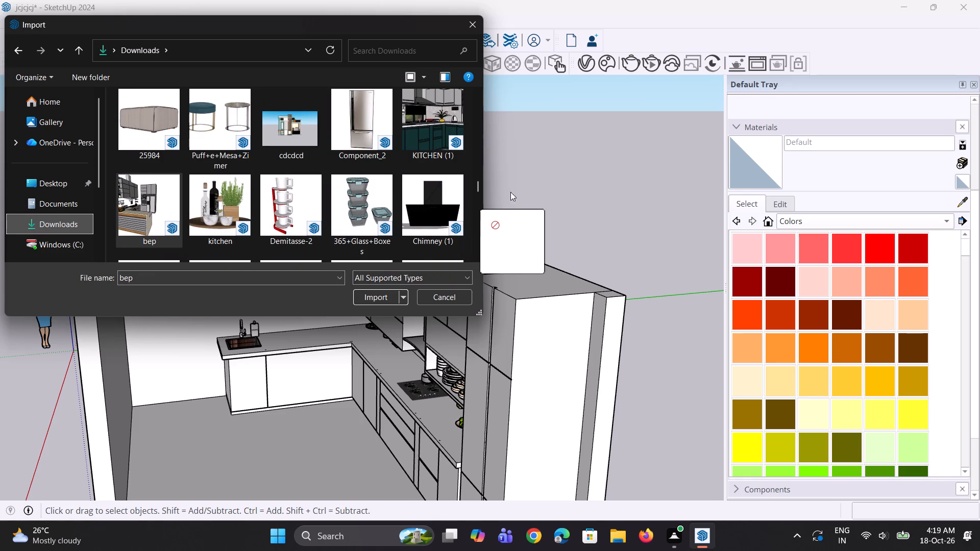
left_click_drag(510, 192, 537, 176)
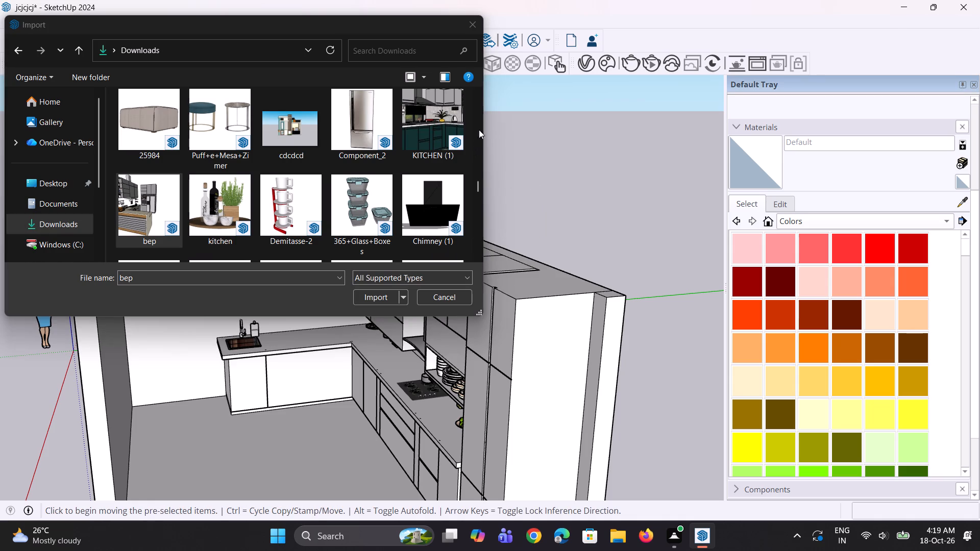
left_click(470, 25)
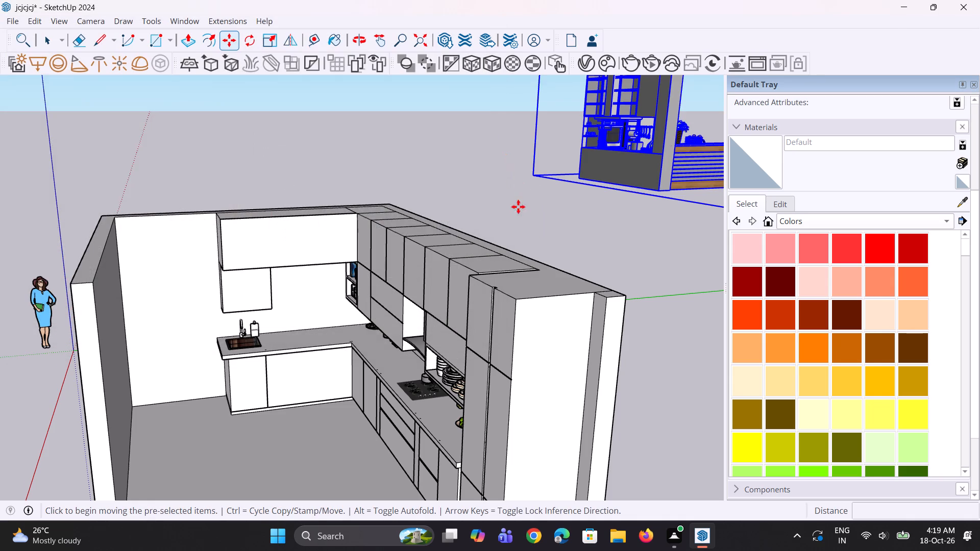
Explode the imported bep kitchen component into its separate parts and leave the Move tool.
scroll(410, 186, "down", 7)
middle_click_drag(531, 163, 223, 213)
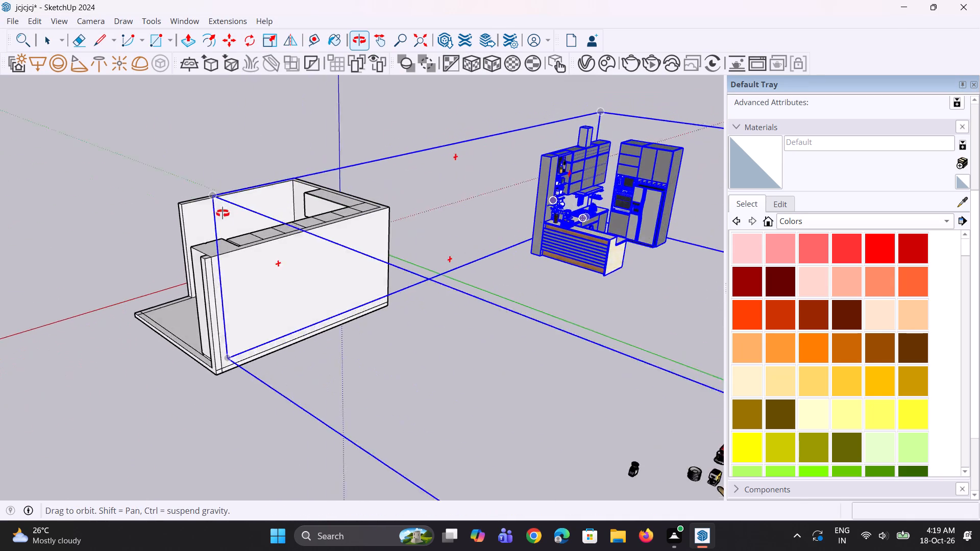
middle_click_drag(223, 213, 215, 217)
scroll(567, 218, "up", 5)
right_click(603, 200)
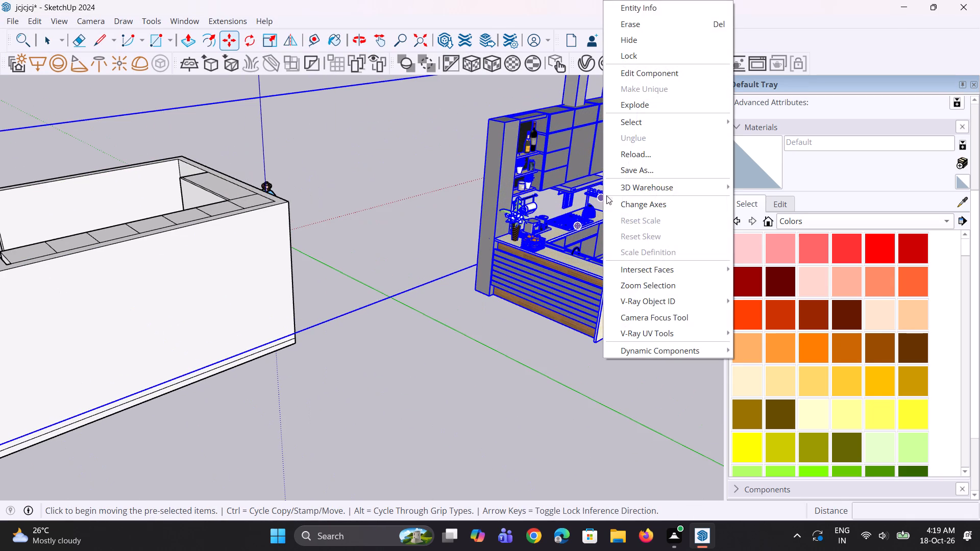
left_click(635, 101)
left_click(438, 331)
left_click(445, 329)
key("space")
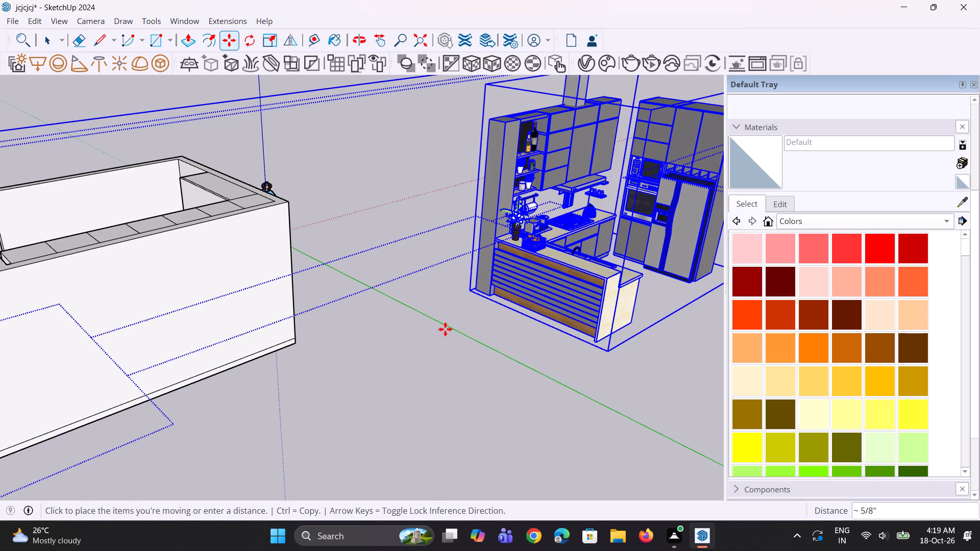
Explode the imported kitchen group once more into individually selectable parts and clear the selection.
triple_click(447, 328)
scroll(518, 206, "up", 4)
left_click(531, 208)
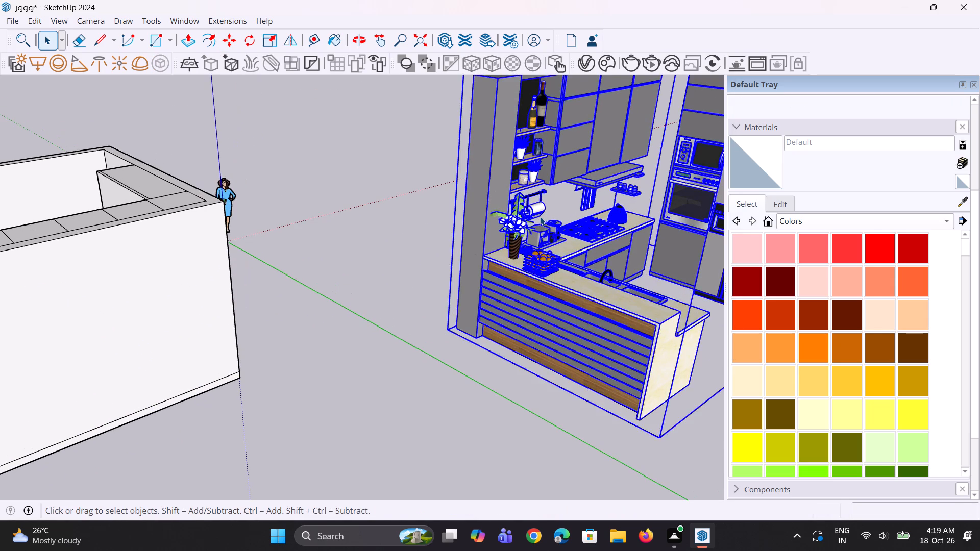
scroll(540, 217, "up", 2)
right_click(540, 217)
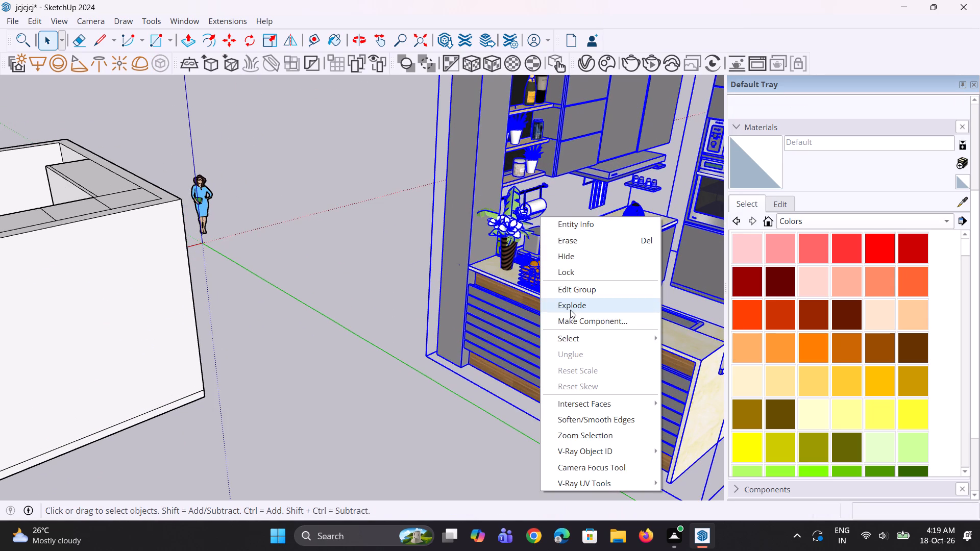
left_click(575, 304)
left_click(437, 348)
Delete the slatted front, its wooden boards and the raised stone top from the imported kitchen's peninsula.
left_click(546, 331)
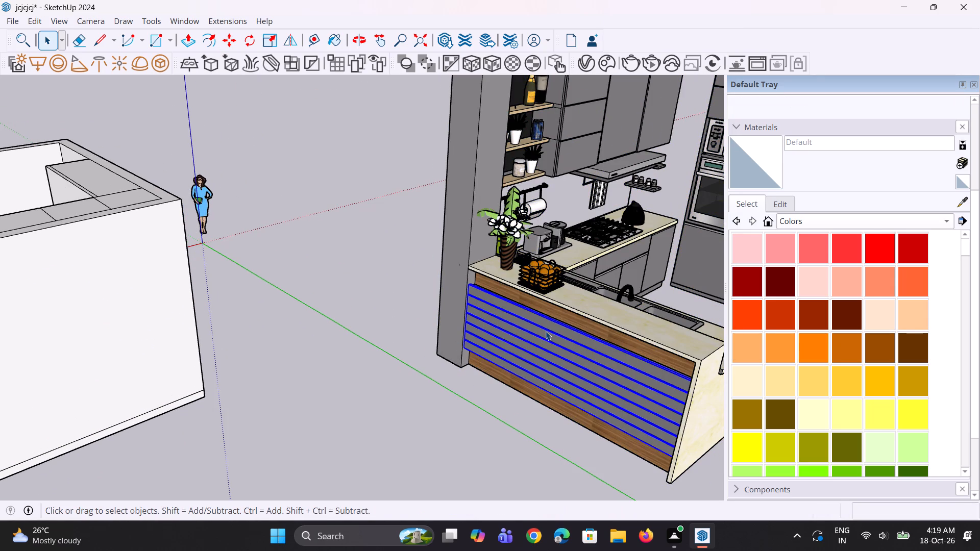
key("Delete")
left_click(591, 322)
key("Delete")
left_click(578, 342)
key("Delete")
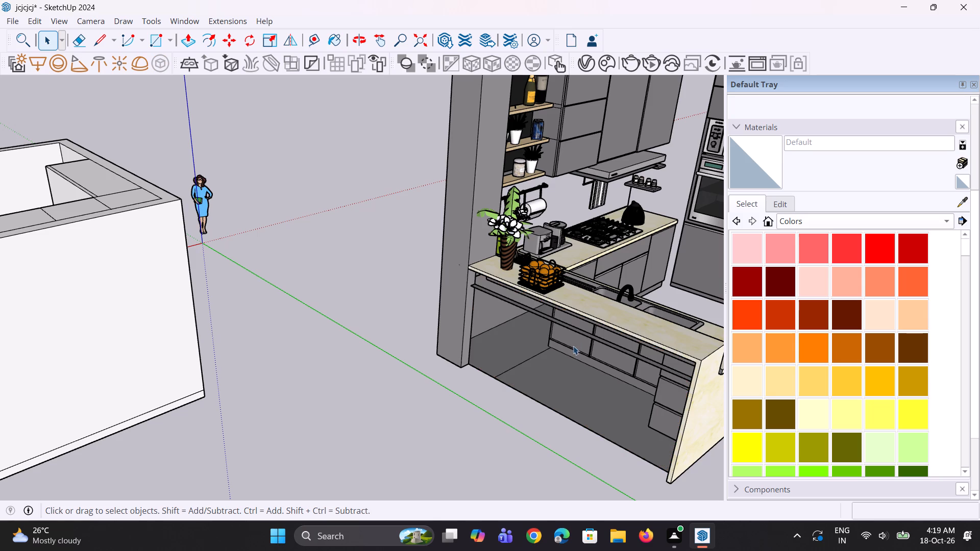
left_click(590, 314)
key("Delete")
left_click(590, 316)
key("Delete")
Move the utensil and towel rail group about 49' 6" out of the imported kitchen to beside the modelled kitchen's outer wall.
scroll(470, 305, "down", 3)
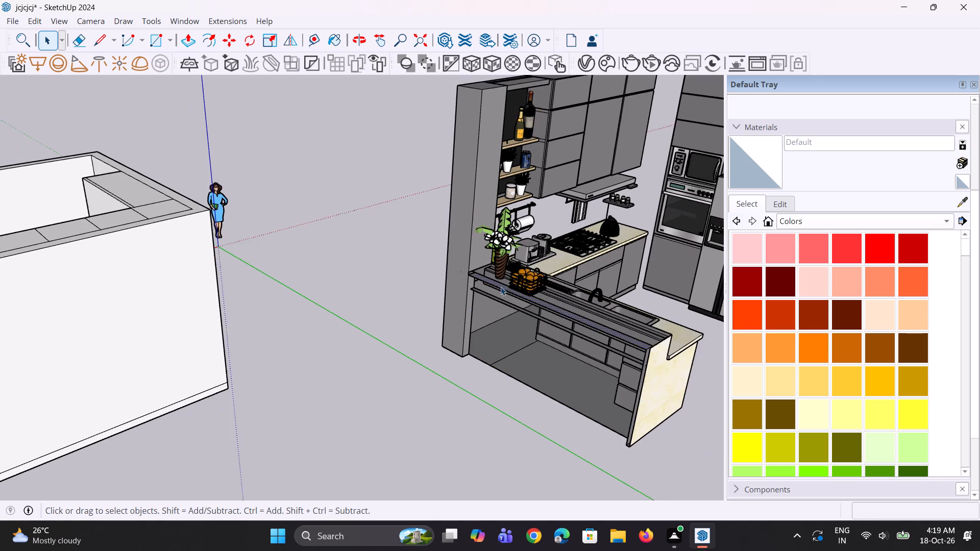
middle_click_drag(521, 277, 413, 280)
scroll(477, 269, "up", 3)
key("space")
left_click(488, 246)
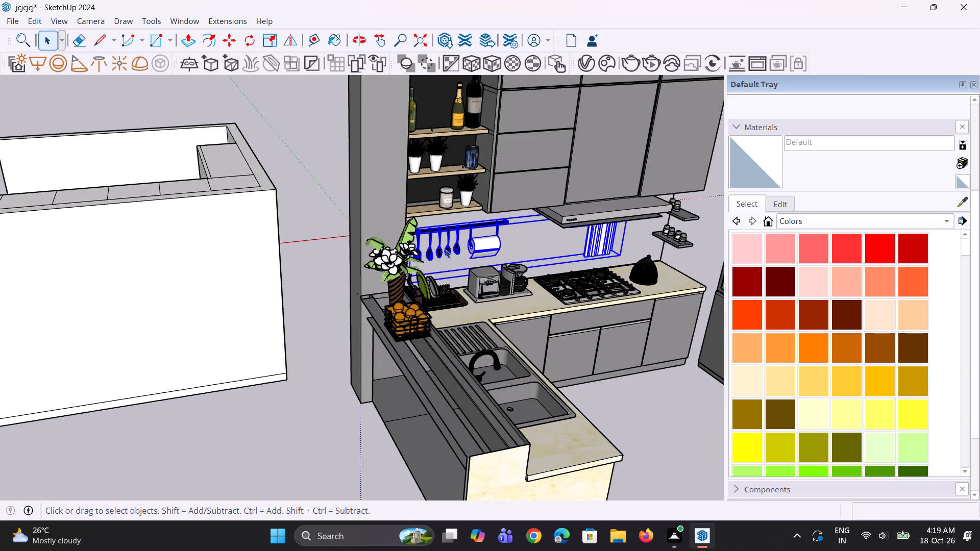
scroll(443, 249, "up", 1)
key("m")
left_click_drag(491, 235, 491, 240)
scroll(535, 266, "down", 11)
middle_click_drag(122, 280, 200, 280)
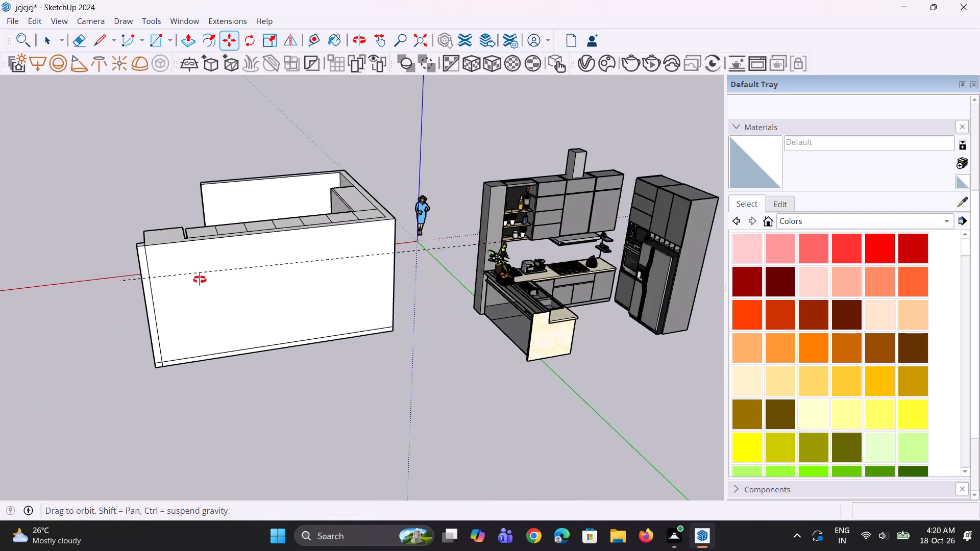
middle_click_drag(200, 280, 374, 260)
scroll(403, 177, "down", 4)
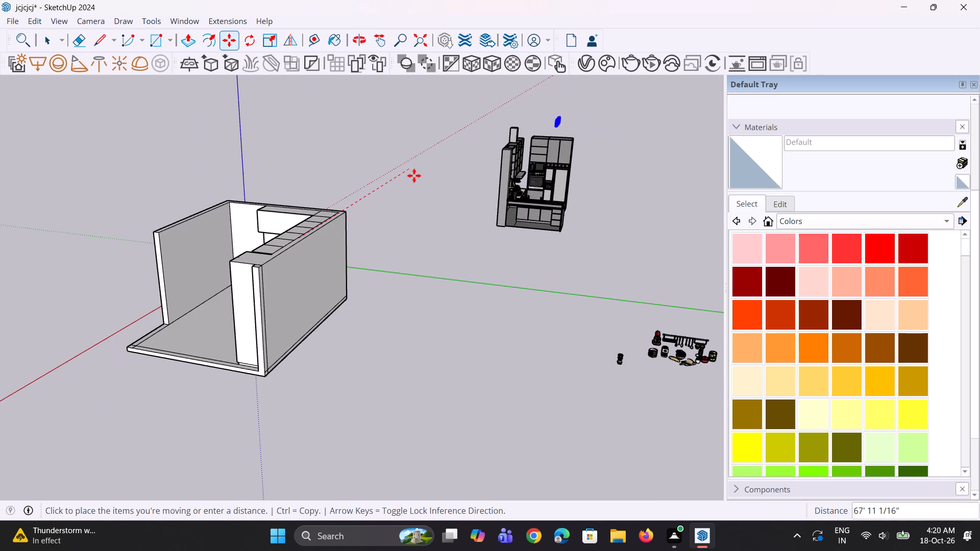
scroll(430, 166, "down", 7)
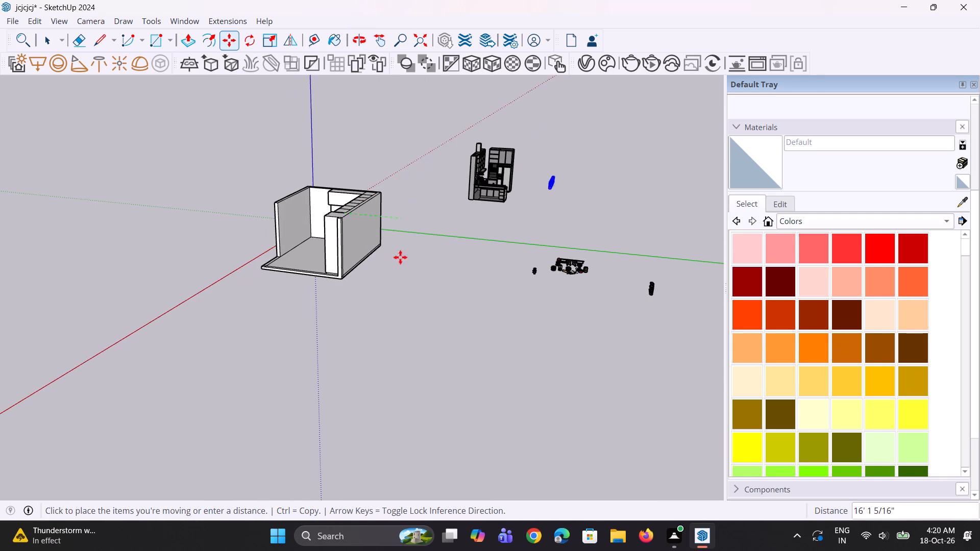
left_click(255, 268)
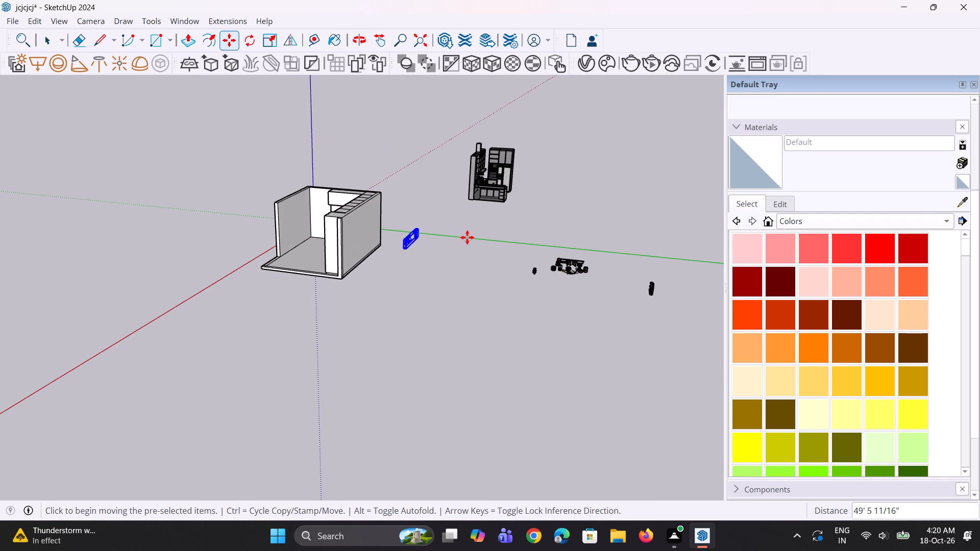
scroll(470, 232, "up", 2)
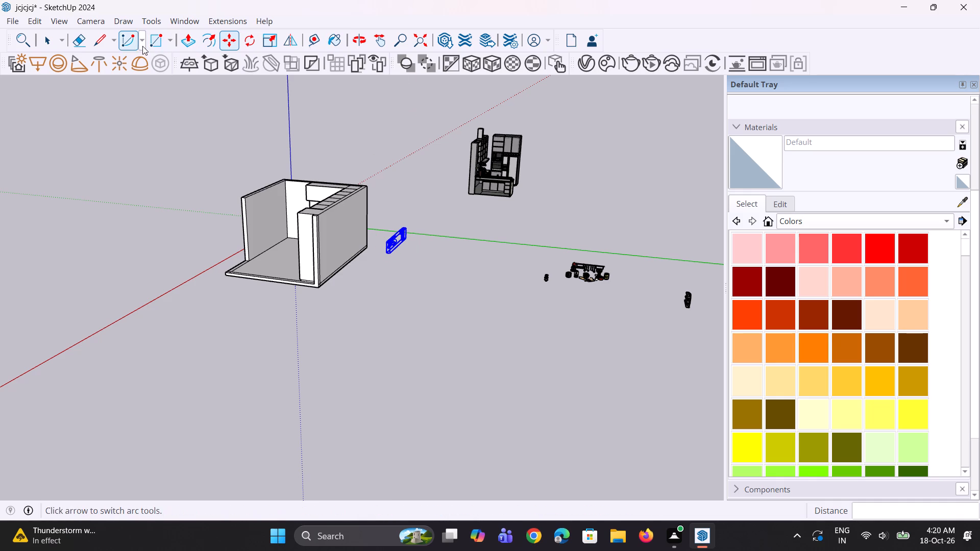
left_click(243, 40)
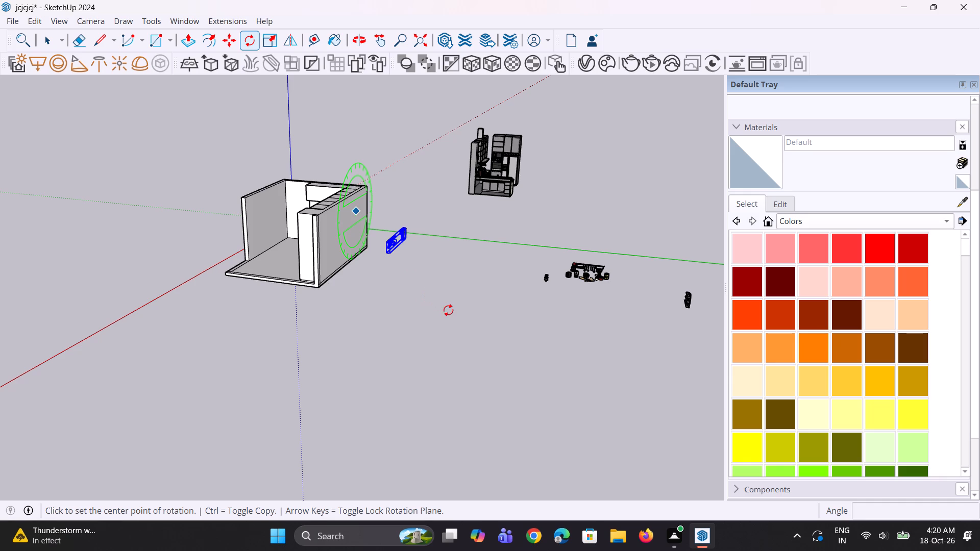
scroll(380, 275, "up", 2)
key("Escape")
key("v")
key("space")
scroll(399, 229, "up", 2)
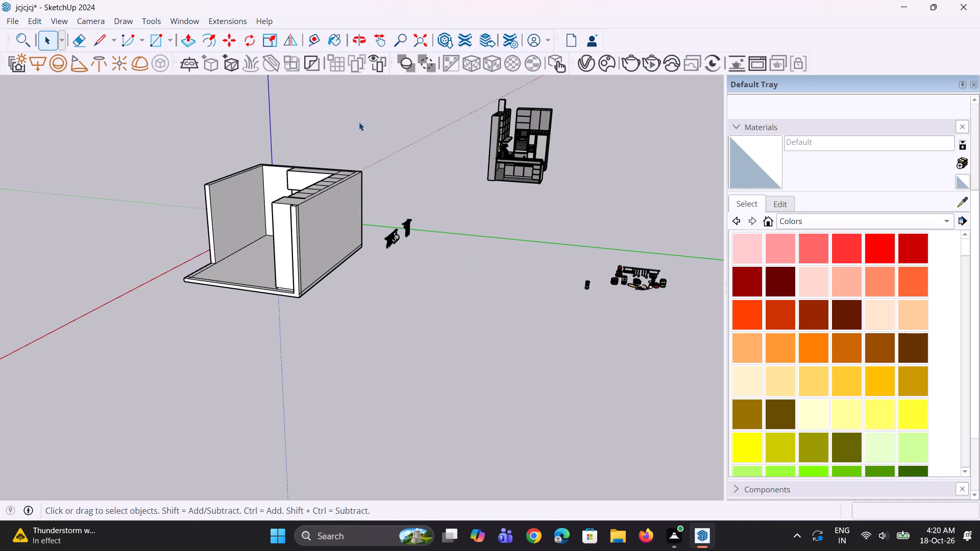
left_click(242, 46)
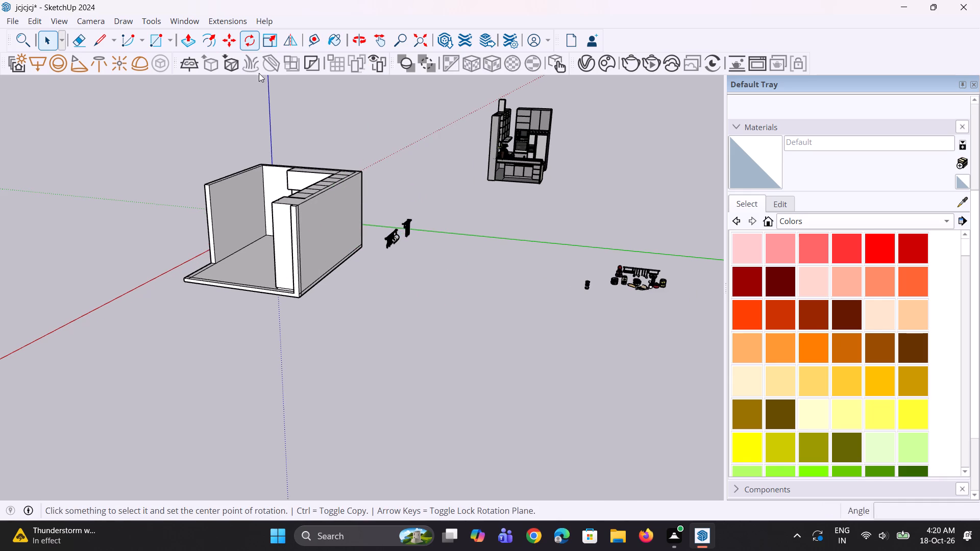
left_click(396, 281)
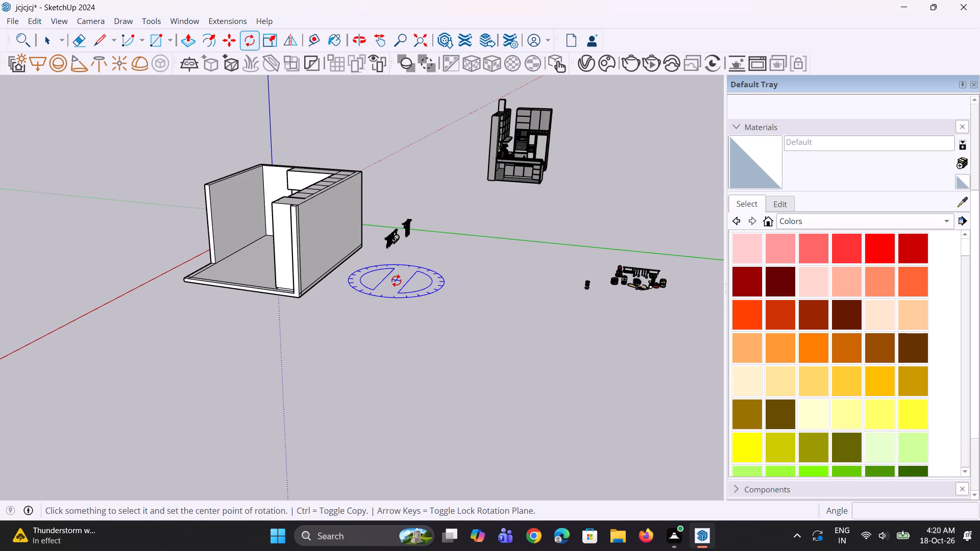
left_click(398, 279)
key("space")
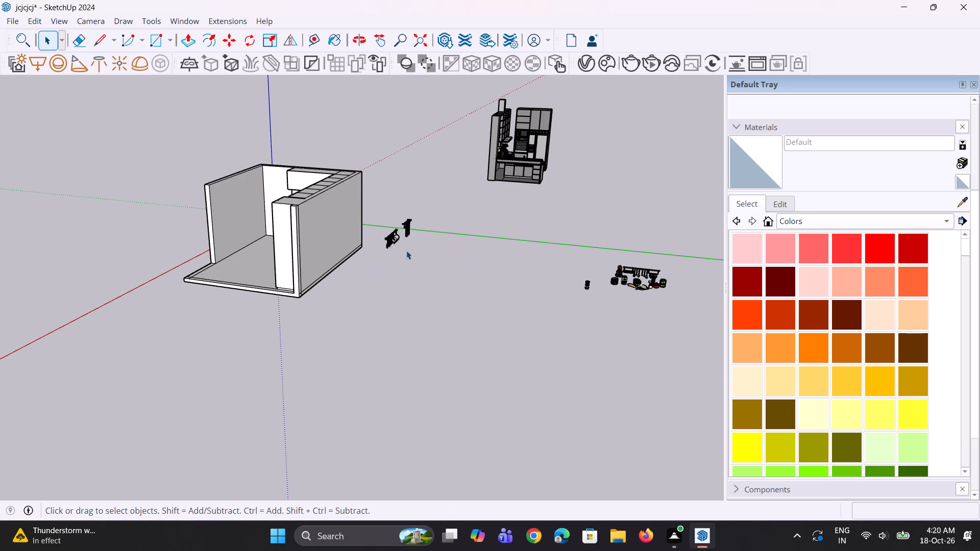
Rotate the utensil and towel rail group 90° about the vertical axis.
left_click(395, 235)
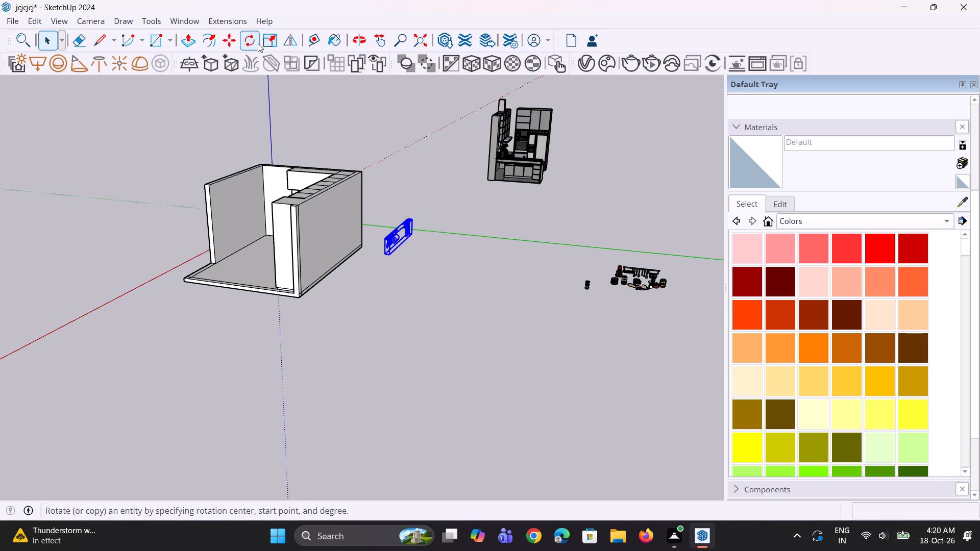
left_click(258, 43)
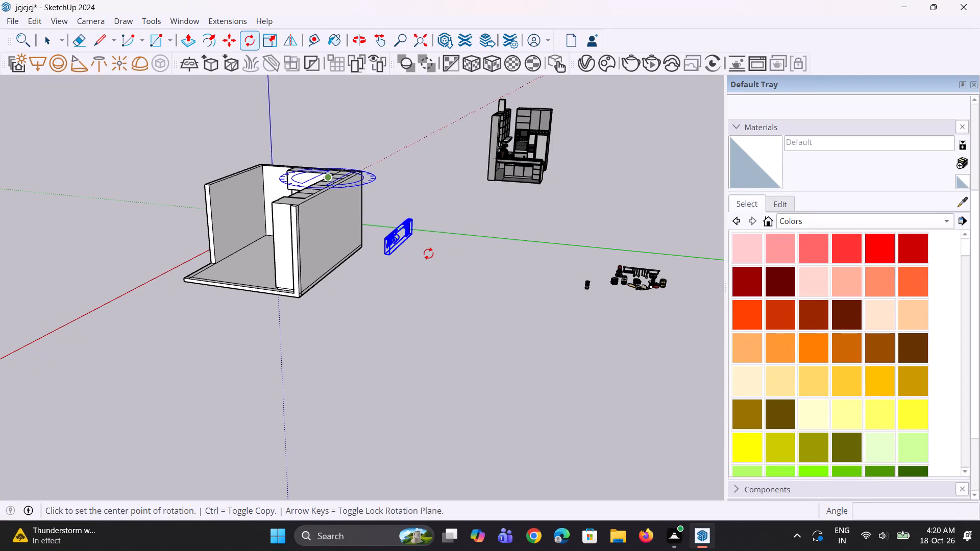
key("space")
key("space")
key("space")
key("space")
key("space")
key("space")
left_click(413, 260)
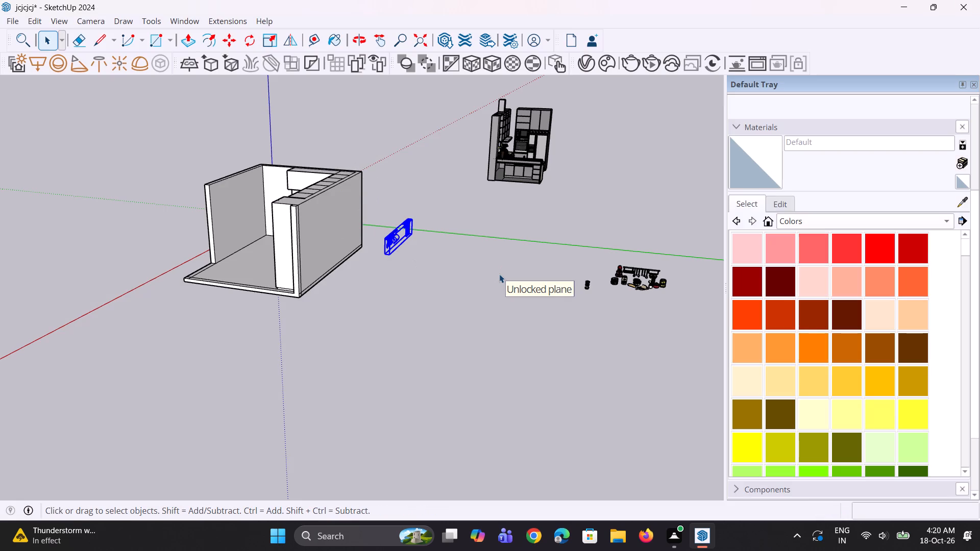
scroll(390, 201, "down", 3)
scroll(441, 233, "up", 6)
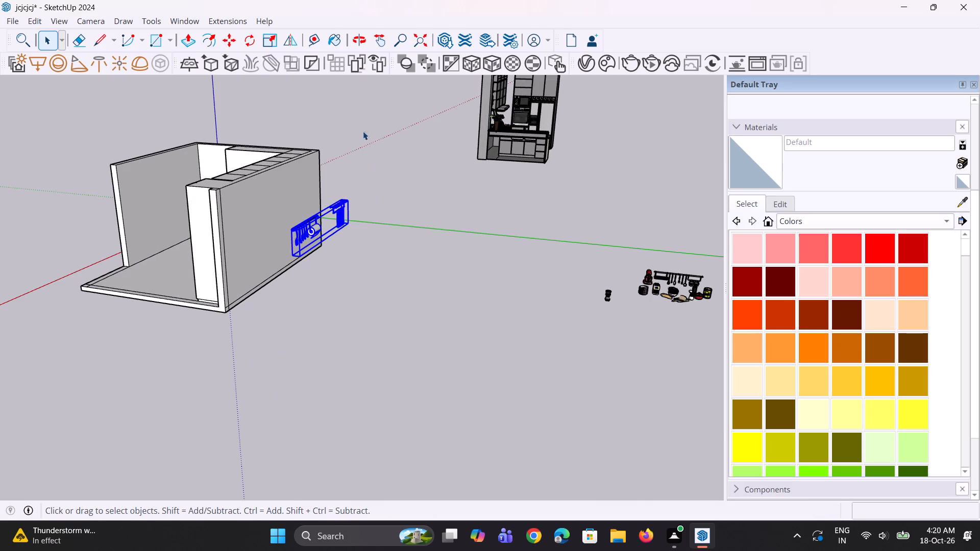
left_click(253, 40)
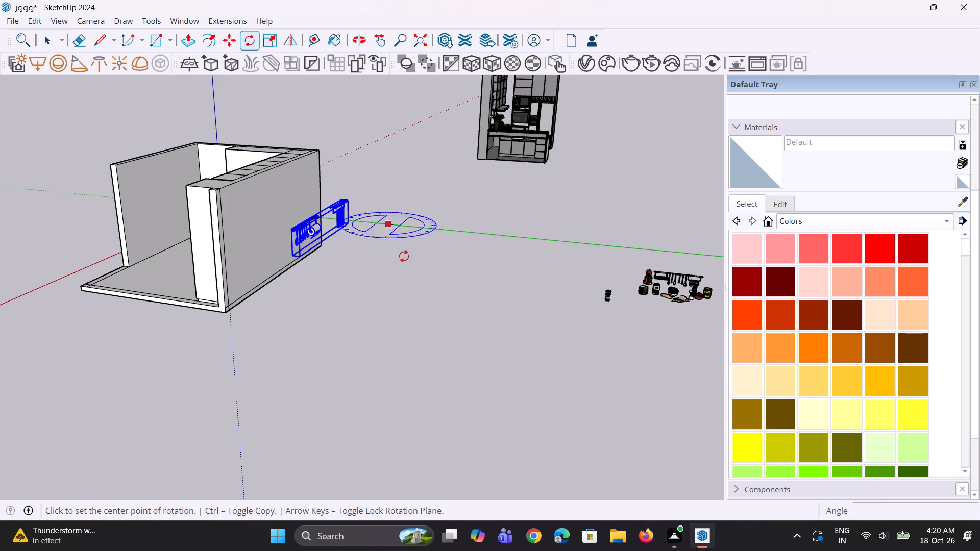
left_click(364, 272)
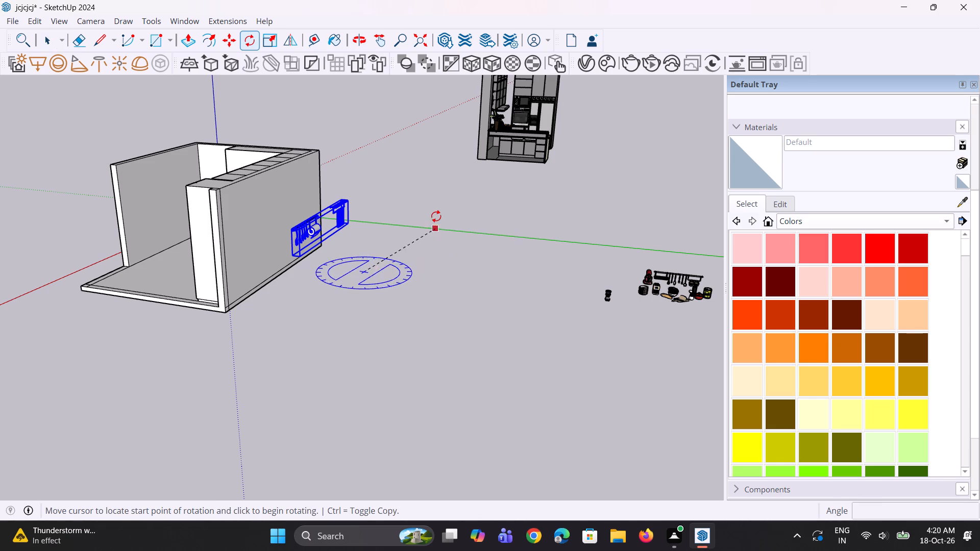
left_click(436, 207)
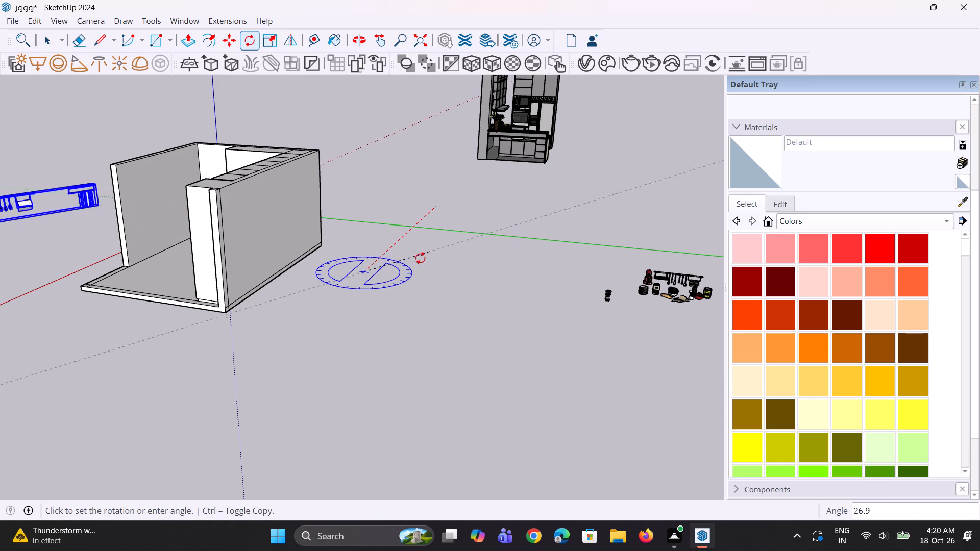
left_click(403, 281)
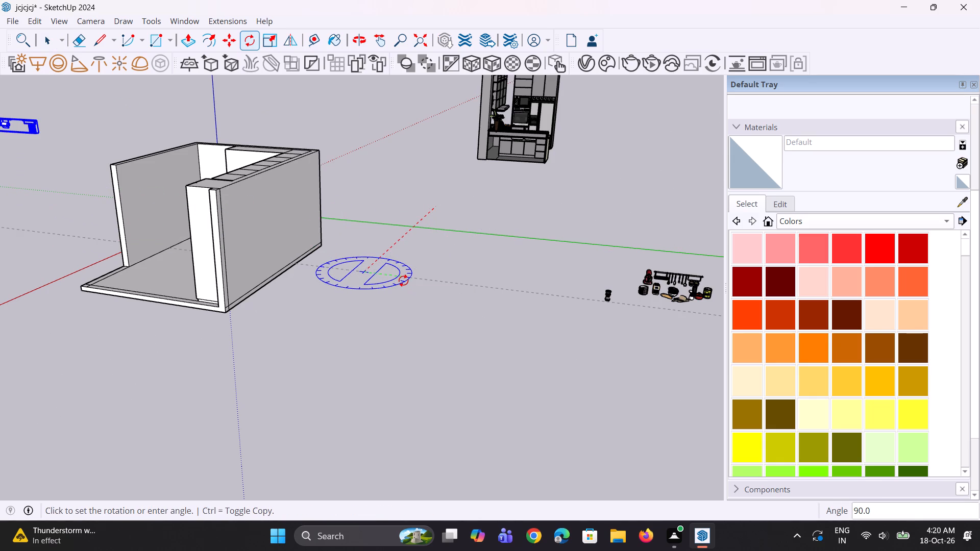
Move the rotated rail group about 24' toward the side wall of the modelled kitchen.
scroll(488, 288, "down", 4)
scroll(309, 223, "up", 2)
scroll(163, 179, "up", 2)
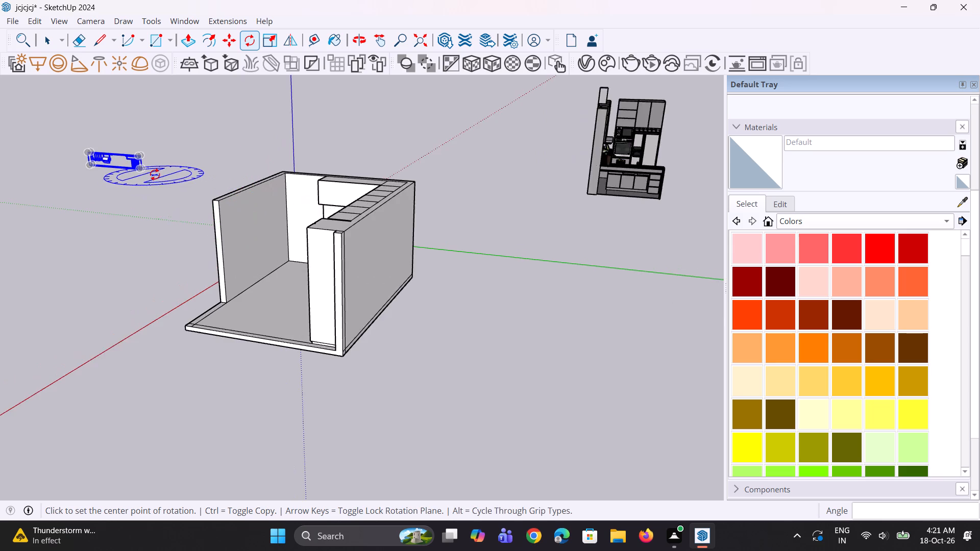
scroll(155, 174, "up", 1)
key("m")
left_click(143, 159)
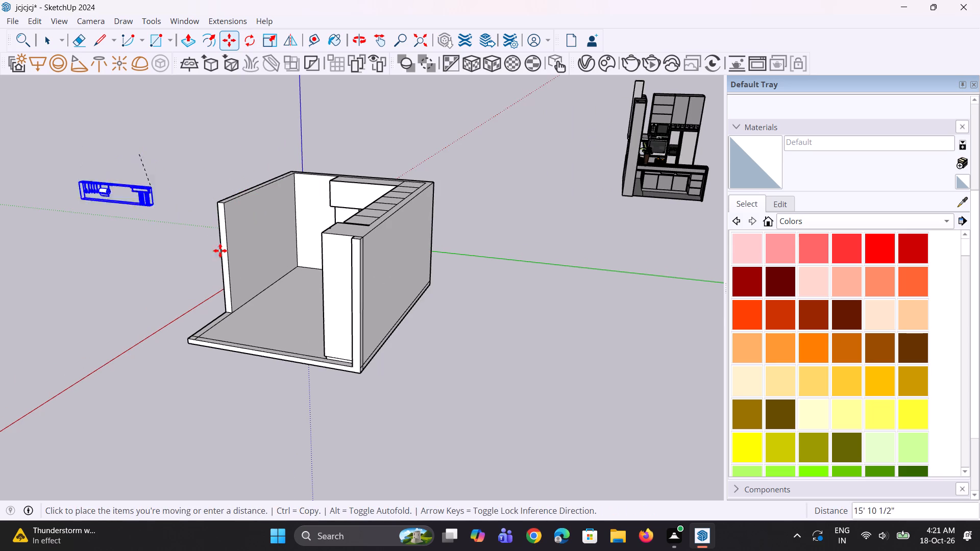
middle_click_drag(292, 269, 380, 272)
scroll(316, 251, "up", 6)
scroll(363, 224, "up", 2)
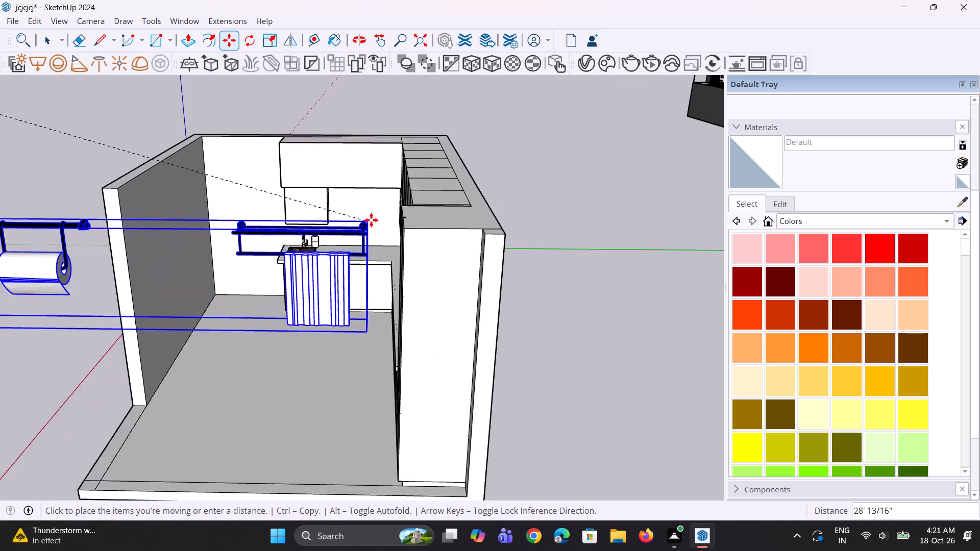
scroll(346, 227, "down", 2)
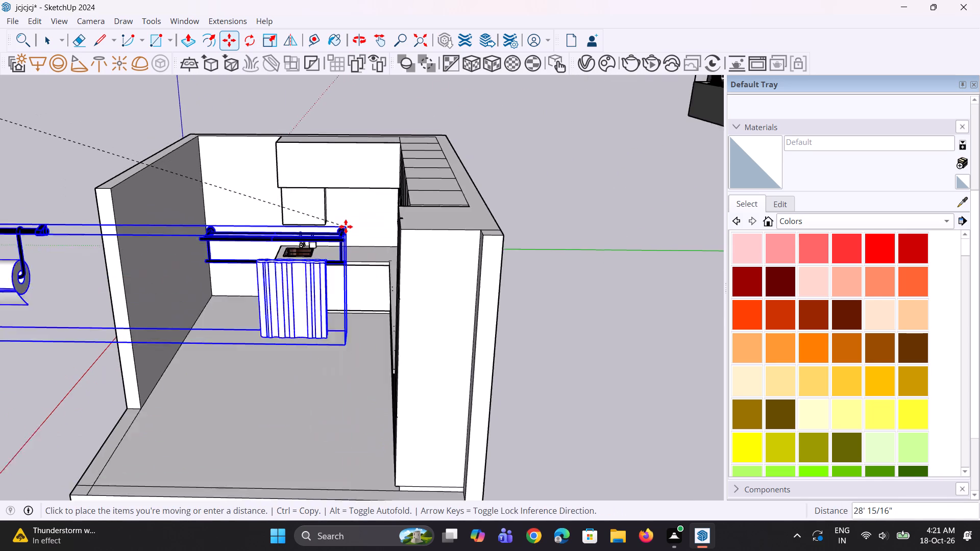
scroll(346, 227, "down", 6)
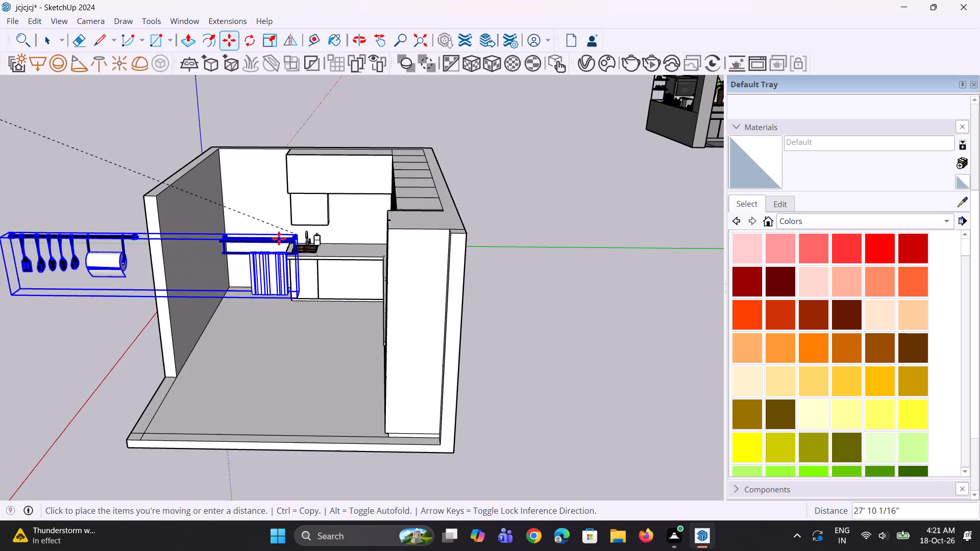
scroll(220, 257, "down", 4)
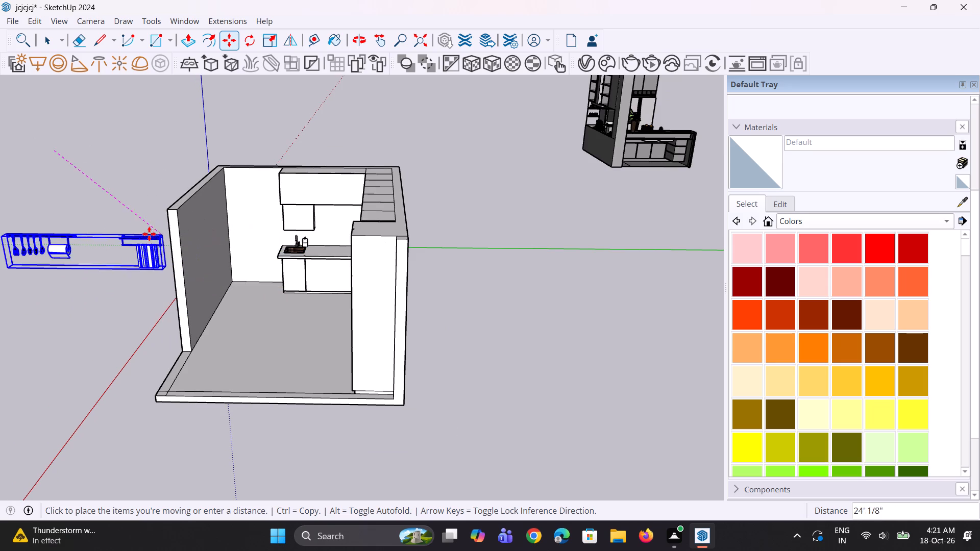
left_click(148, 234)
Move the utensil and towel rail group from outside the side wall into the modelled kitchen, in front of the wall cabinets.
scroll(256, 269, "down", 7)
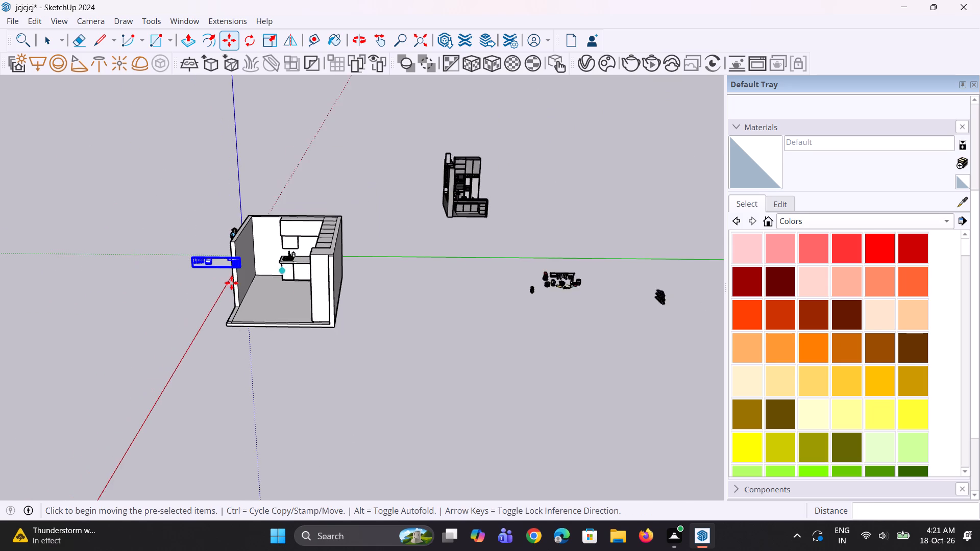
scroll(231, 283, "up", 6)
left_click(244, 237)
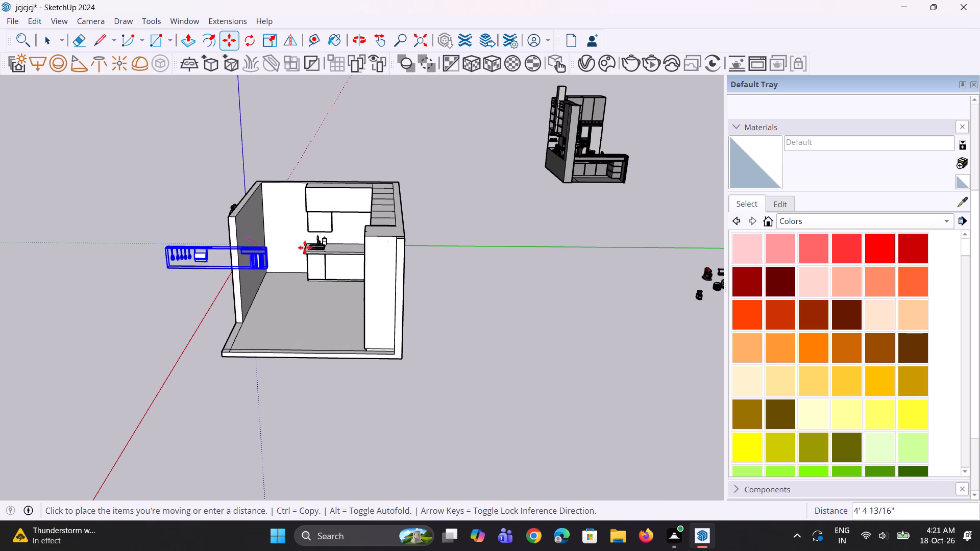
left_click(366, 225)
Move the rail group by its upper corner to the lower front corner of the wall cabinet above the sink.
middle_click_drag(297, 247, 362, 251)
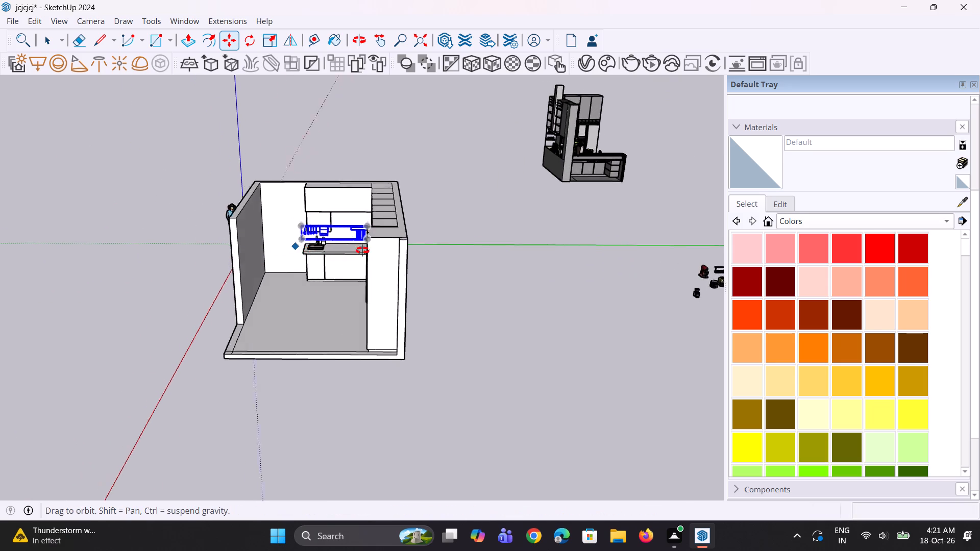
middle_click_drag(362, 251, 398, 235)
scroll(333, 223, "up", 5)
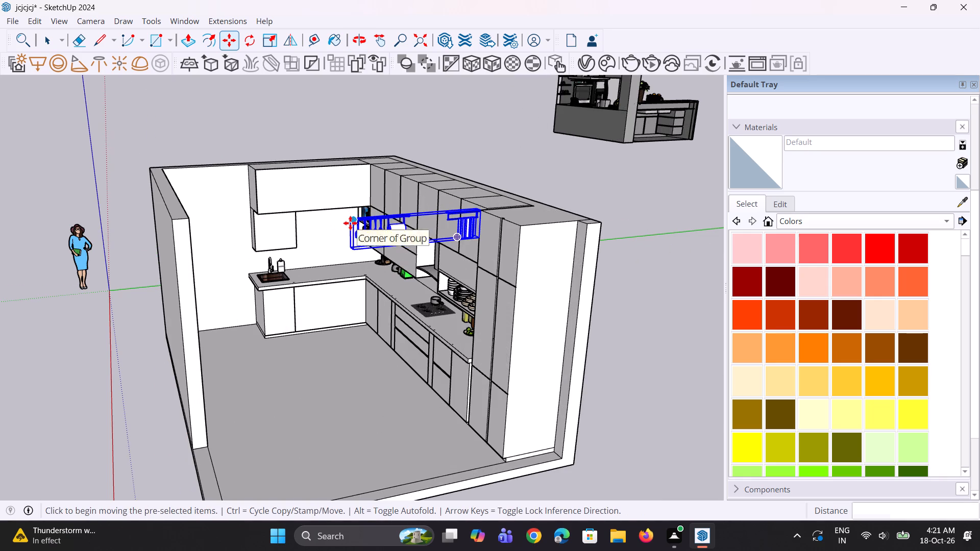
left_click(350, 223)
left_click(255, 253)
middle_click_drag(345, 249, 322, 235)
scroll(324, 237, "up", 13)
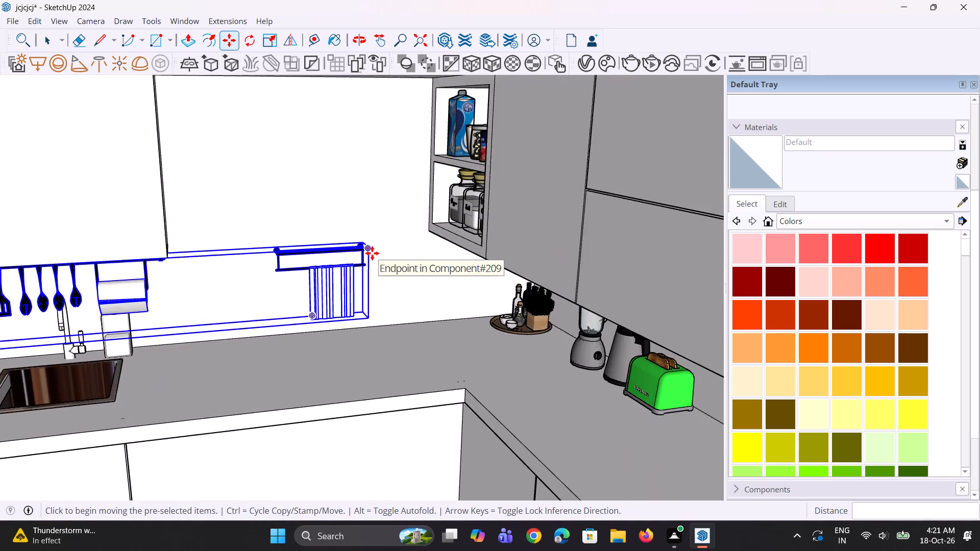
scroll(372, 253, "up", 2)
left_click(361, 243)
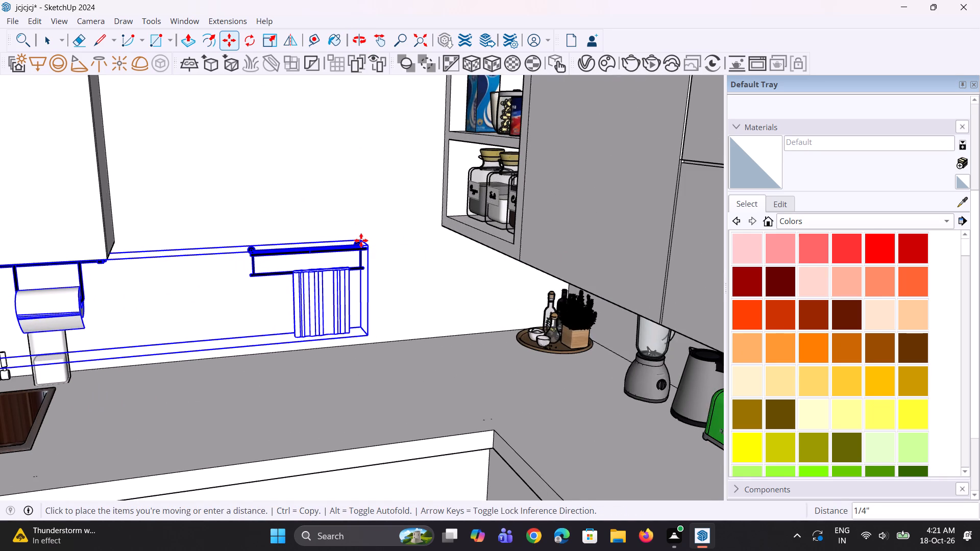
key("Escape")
Deselect the rail group and check how it sits under the wall cabinet from farther back.
scroll(394, 242, "down", 3)
scroll(351, 254, "up", 2)
middle_click_drag(393, 249, 408, 249)
key("space")
scroll(408, 249, "down", 4)
key("space")
key("space")
scroll(408, 249, "down", 7)
key("space")
key("space")
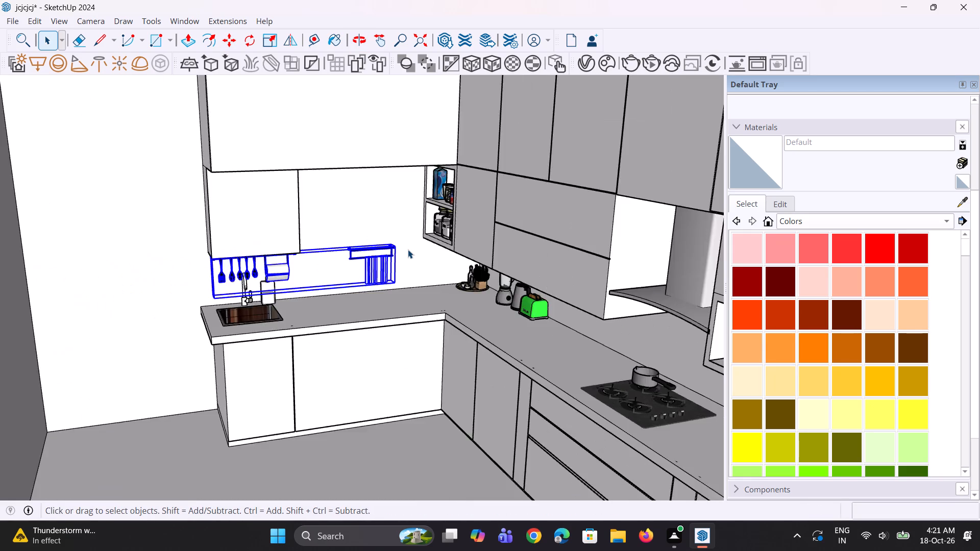
scroll(408, 249, "down", 6)
key("space")
key("space")
left_click(201, 284)
Move the rail group about 9 3/4" back to the lower rear corner of the wall cabinet, against the wall.
scroll(381, 268, "up", 8)
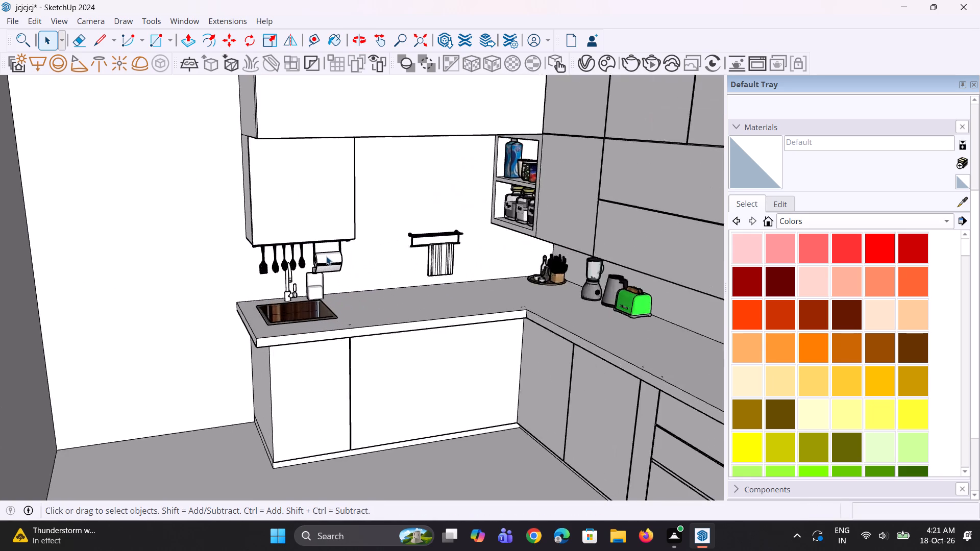
scroll(326, 256, "up", 4)
middle_click_drag(326, 256, 254, 251)
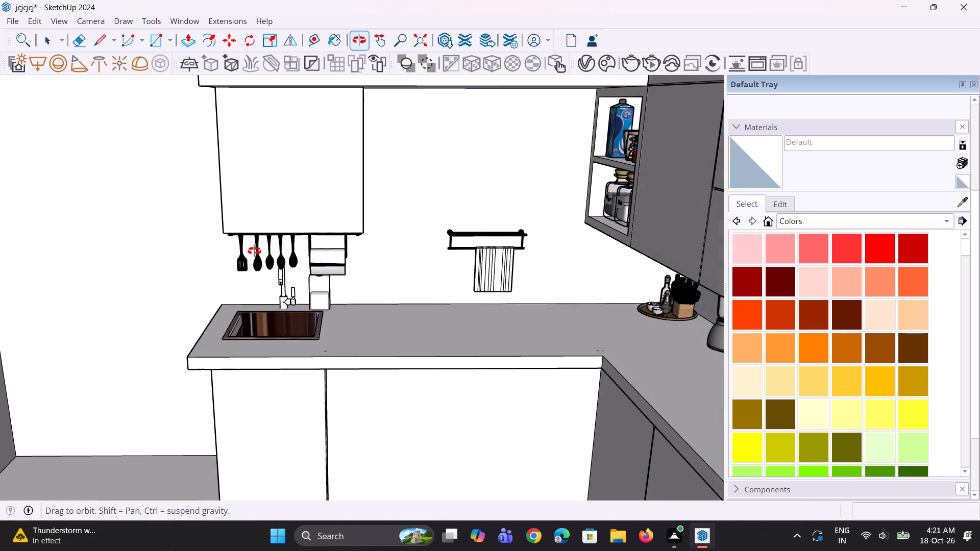
middle_click_drag(254, 251, 303, 246)
scroll(311, 255, "up", 1)
middle_click_drag(198, 253, 257, 253)
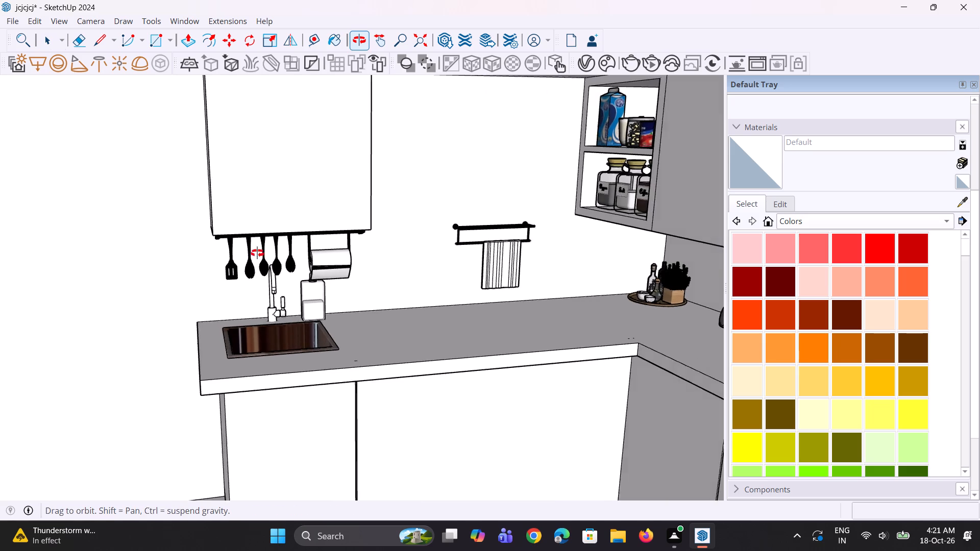
middle_click_drag(257, 253, 289, 231)
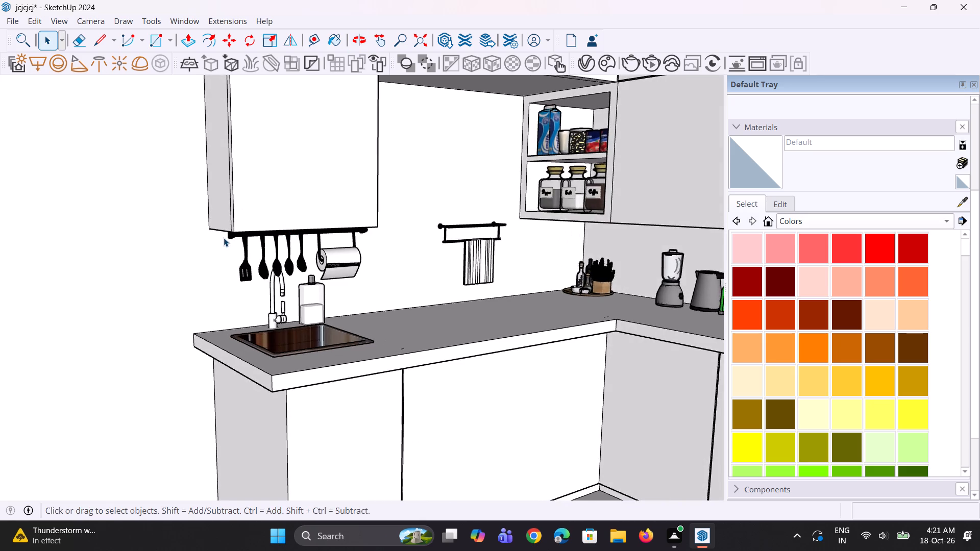
scroll(224, 238, "up", 2)
left_click(250, 239)
scroll(251, 239, "up", 2)
key("m")
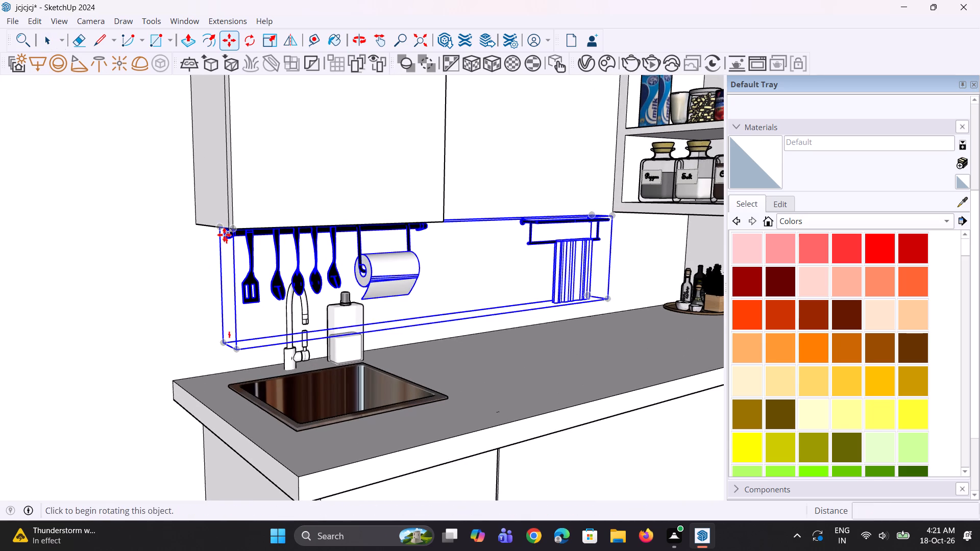
left_click(223, 234)
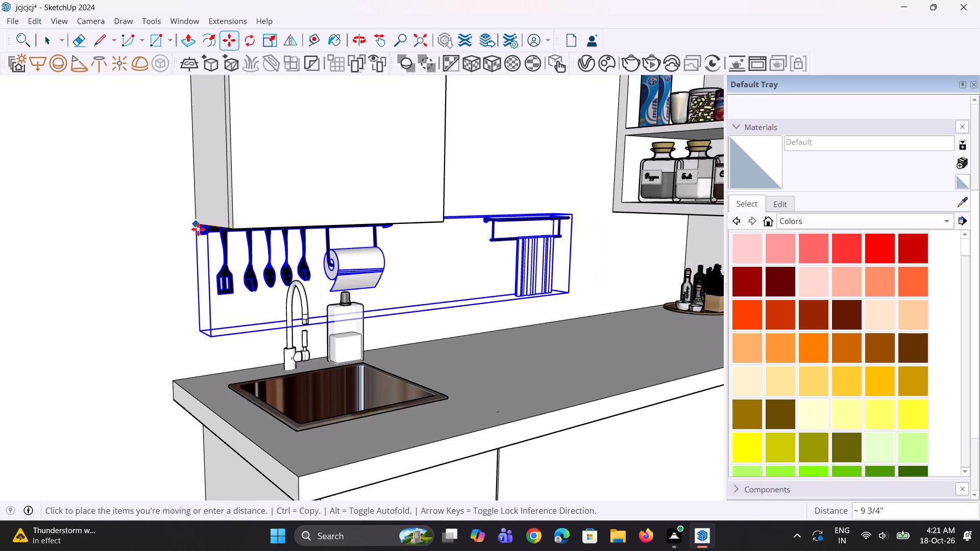
left_click(198, 229)
Explode the rail group to separate the utensil set from the towel rail, and clear the selection.
middle_click_drag(239, 257, 218, 234)
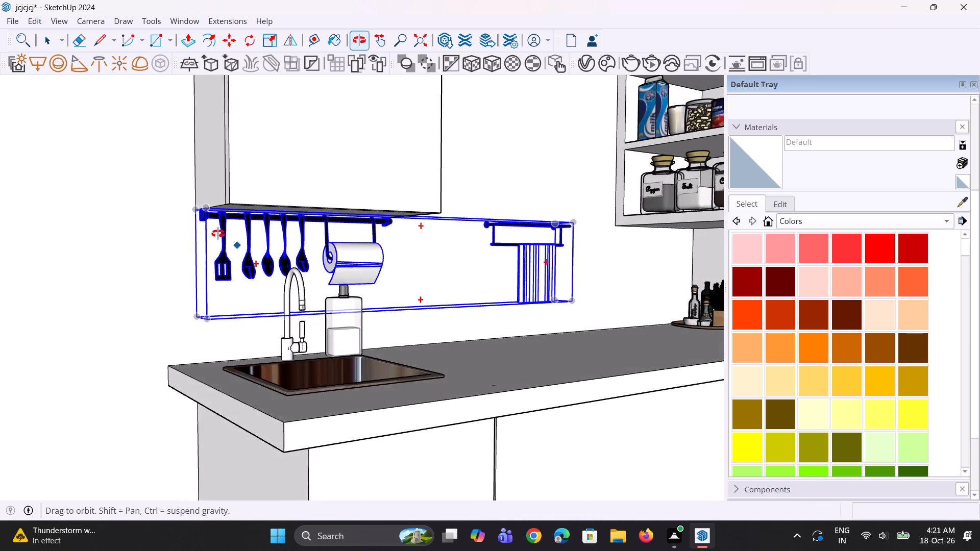
middle_click_drag(218, 234, 176, 239)
scroll(252, 258, "down", 3)
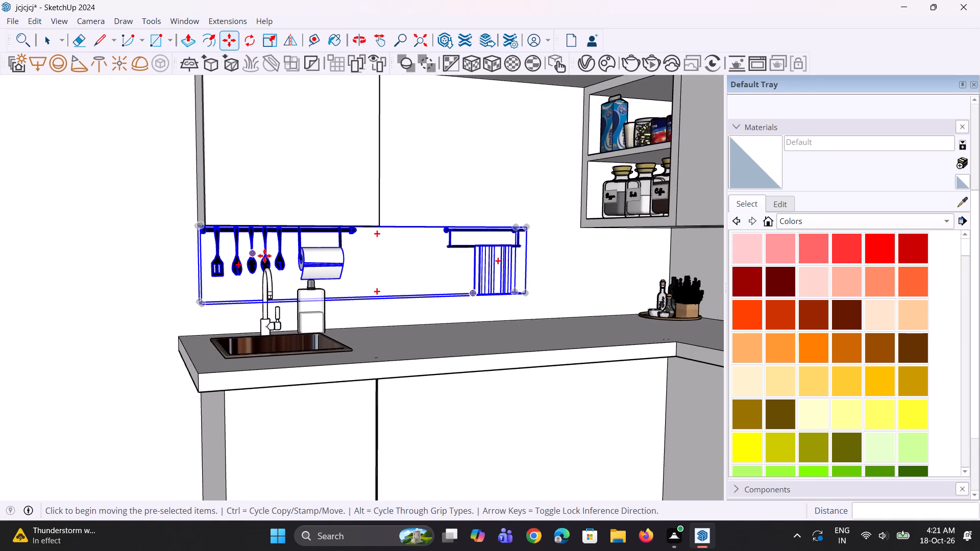
right_click(495, 246)
left_click(524, 340)
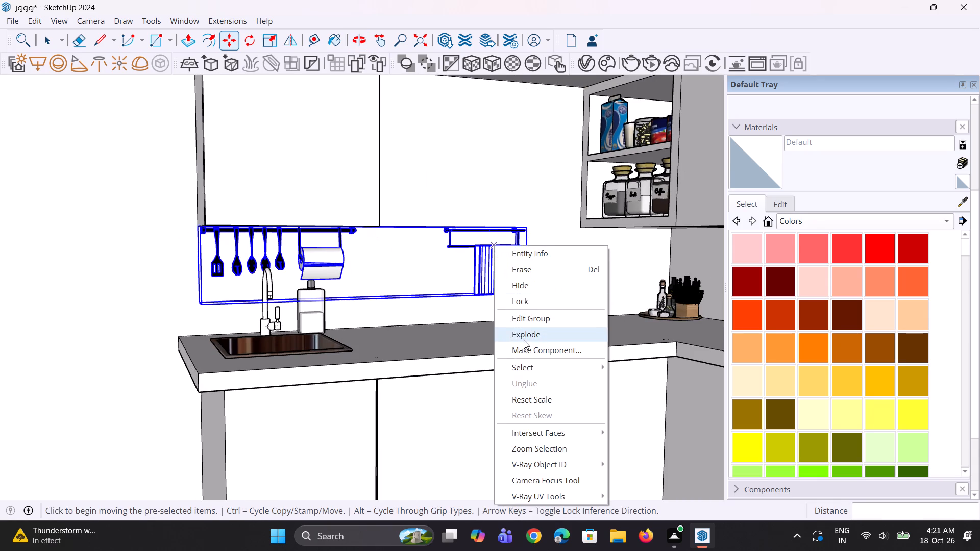
scroll(391, 305, "down", 5)
middle_click_drag(400, 300, 374, 313)
key("space")
key("space")
key("space")
scroll(315, 296, "down", 4)
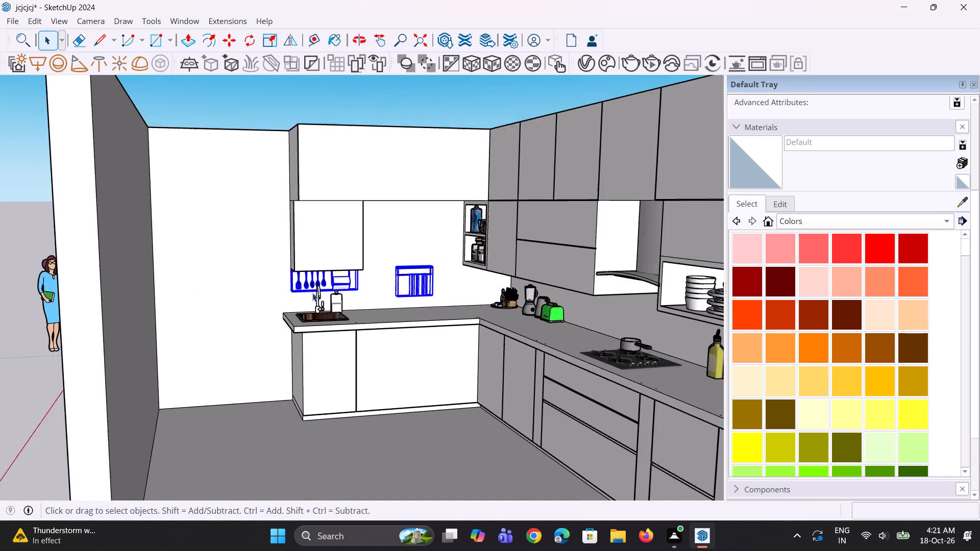
scroll(312, 292, "down", 4)
left_click(360, 147)
Explode the utensil and paper roll group hanging under the wall cabinet above the sink.
scroll(351, 270, "up", 8)
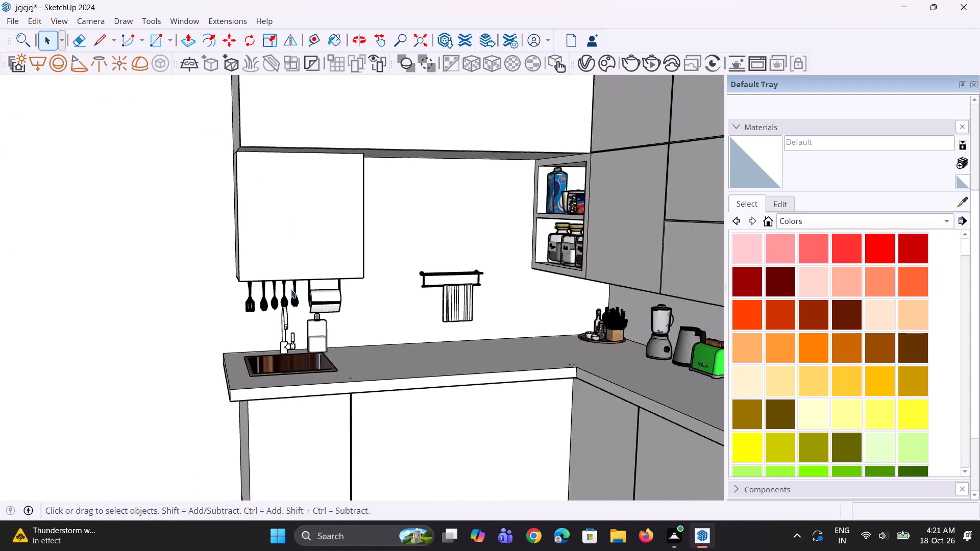
scroll(291, 289, "up", 4)
left_click(296, 300)
scroll(333, 299, "up", 3)
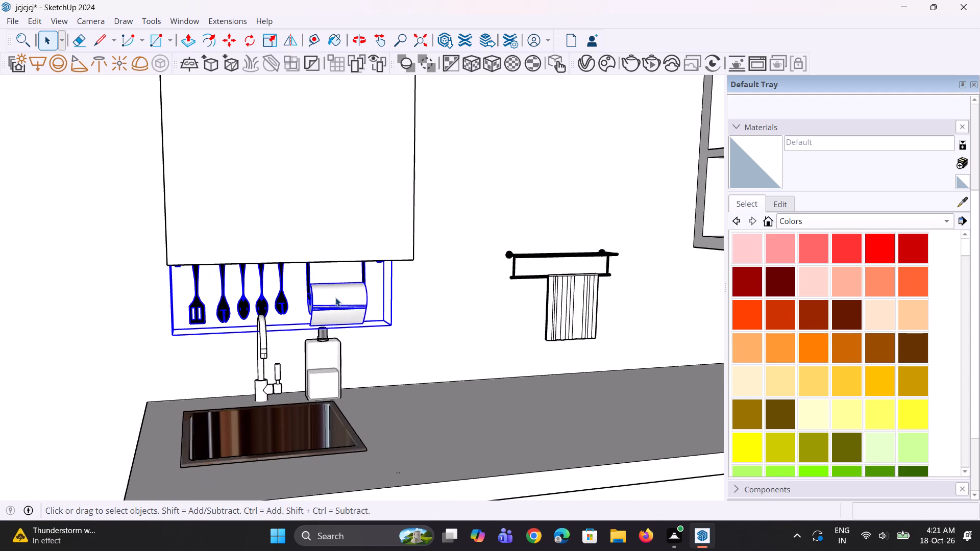
right_click(335, 297)
left_click(364, 109)
Select one hanging spoon to check the utensils individually, and inspect the rail from below the wall cabinet.
right_click_drag(307, 286, 301, 295)
scroll(302, 295, "down", 2)
right_click_drag(301, 295, 302, 295)
scroll(299, 291, "down", 8)
key("space")
left_click(280, 300)
scroll(280, 301, "down", 5)
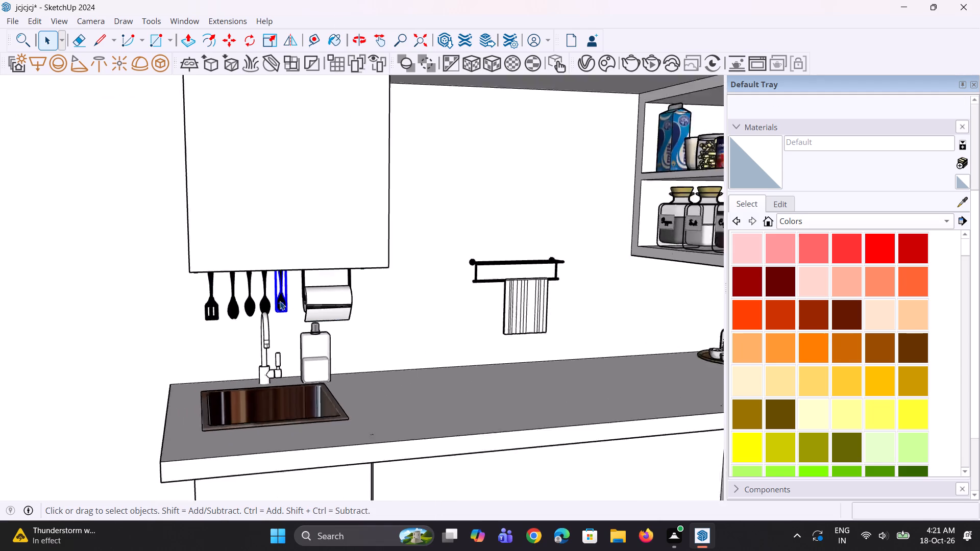
scroll(282, 299, "down", 4)
middle_click_drag(310, 278, 311, 268)
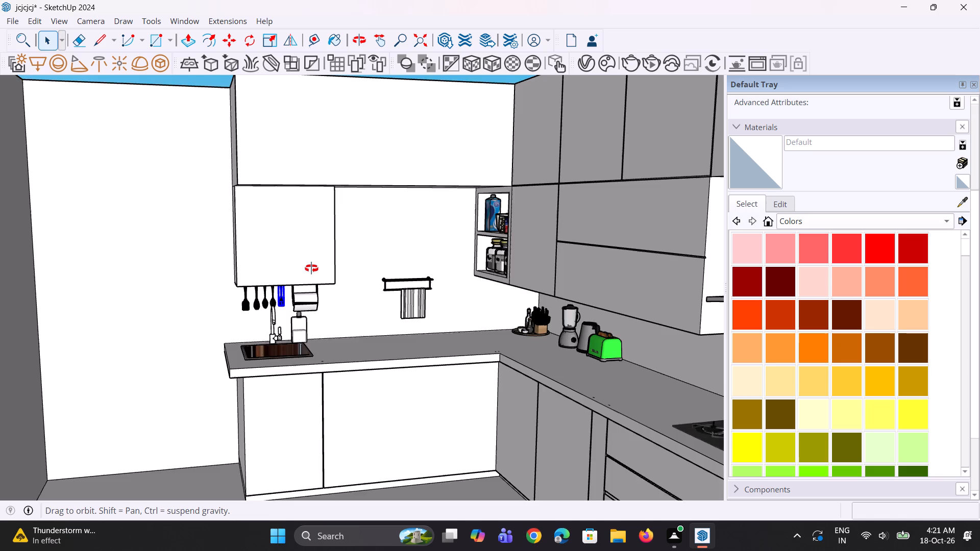
middle_click_drag(311, 268, 327, 205)
scroll(288, 288, "up", 6)
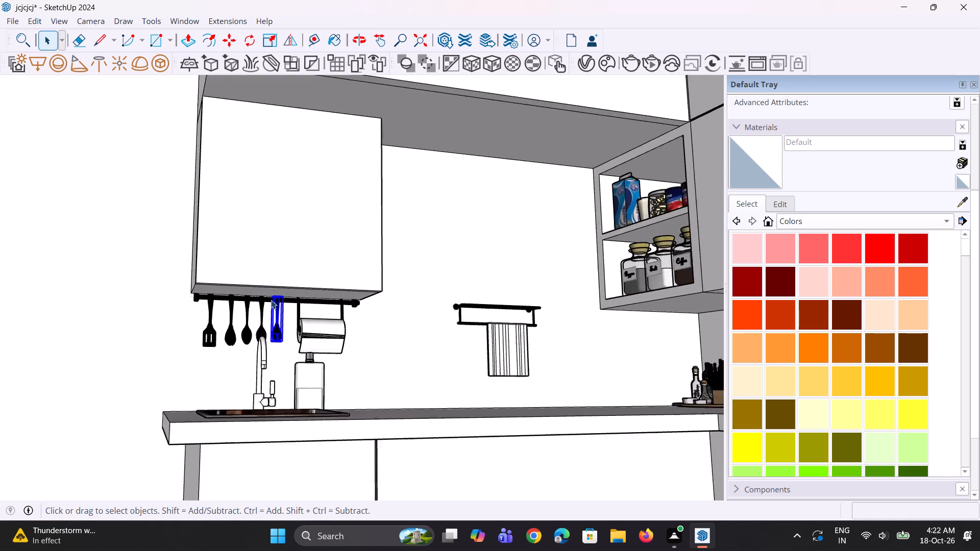
scroll(271, 300, "up", 2)
Move the paper roll and its holder about 1' 4 3/4" along the wall to between the utensils and towel rail.
left_click(320, 327)
scroll(300, 318, "up", 2)
left_click(308, 311)
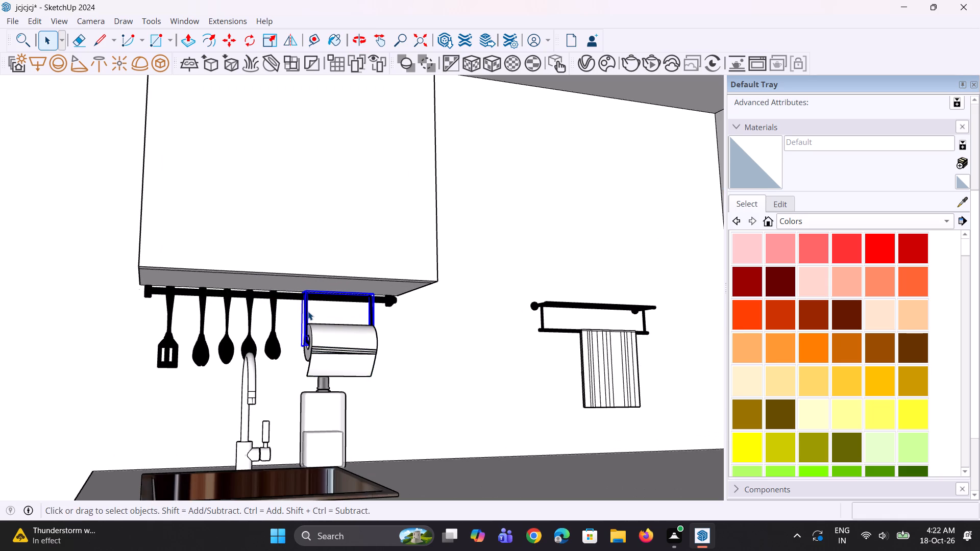
left_click(324, 339, "ctrl")
scroll(325, 333, "down", 3)
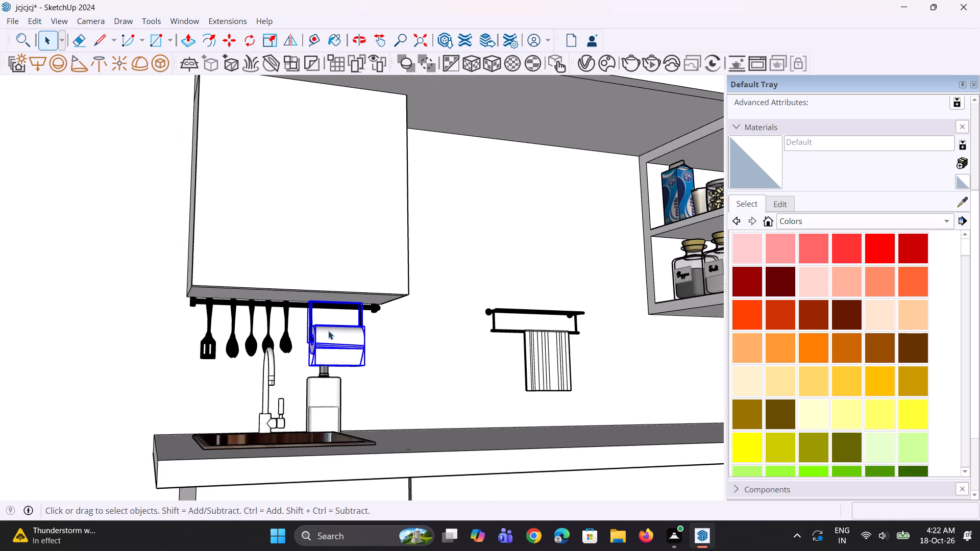
middle_click_drag(328, 331, 328, 336)
key("m")
left_click(362, 334)
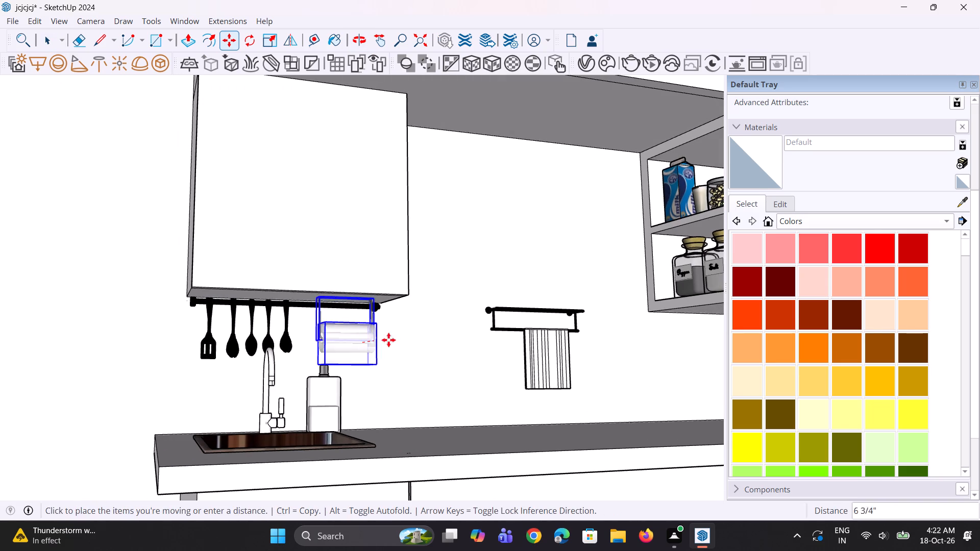
left_click(445, 347)
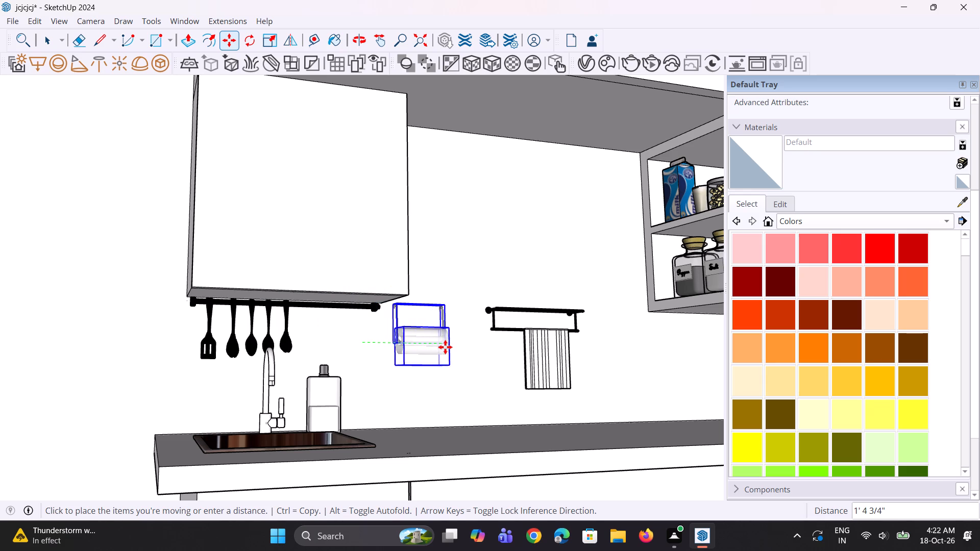
key("Escape")
key("space")
key("space")
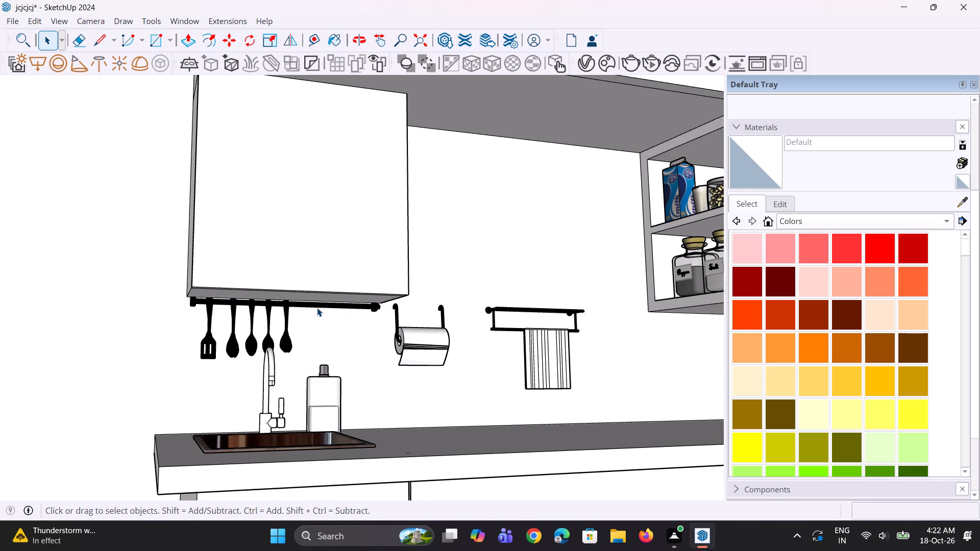
Delete the horizontal bar holding the utensils under the wall cabinet, dismissing the Adobe Express Photos screenshot overlay.
left_click(317, 308)
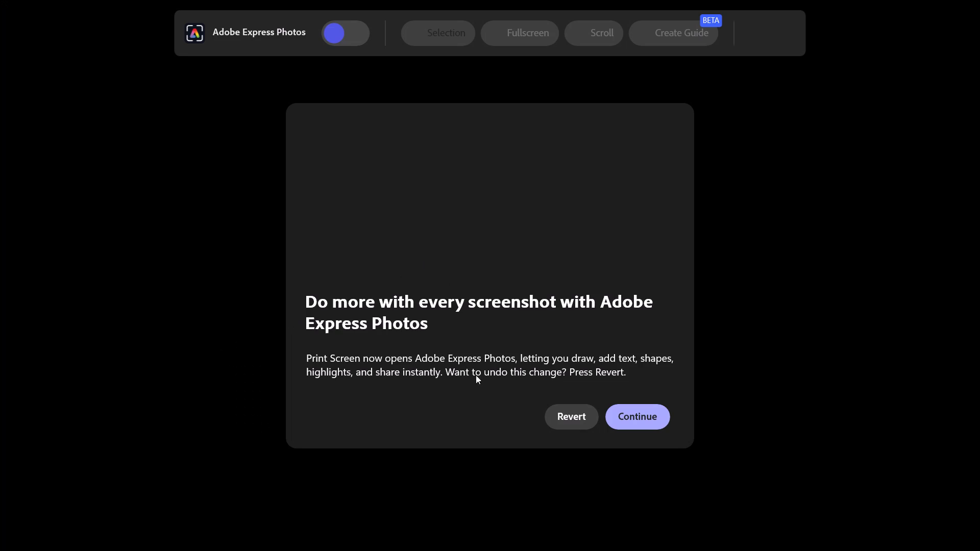
left_click(251, 367)
key("ctrl+s")
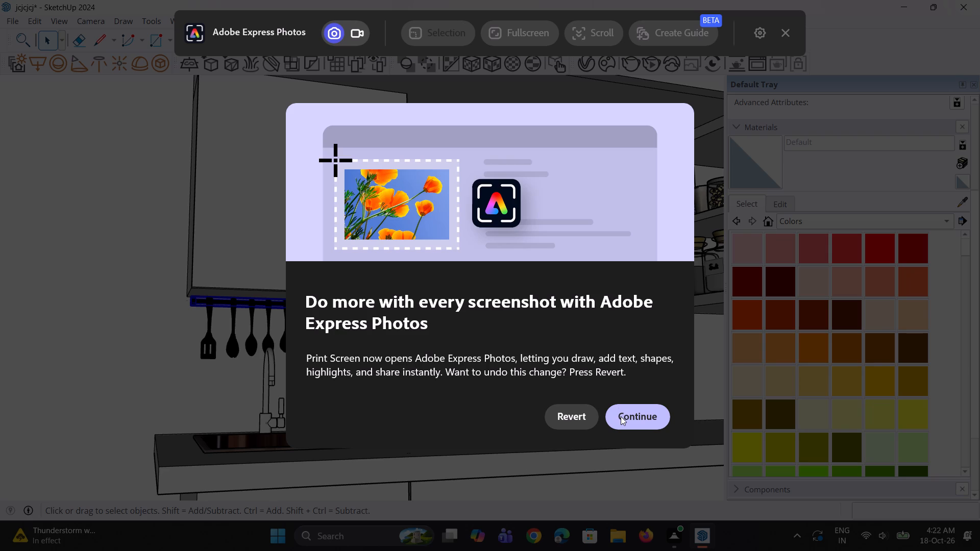
left_click(724, 271)
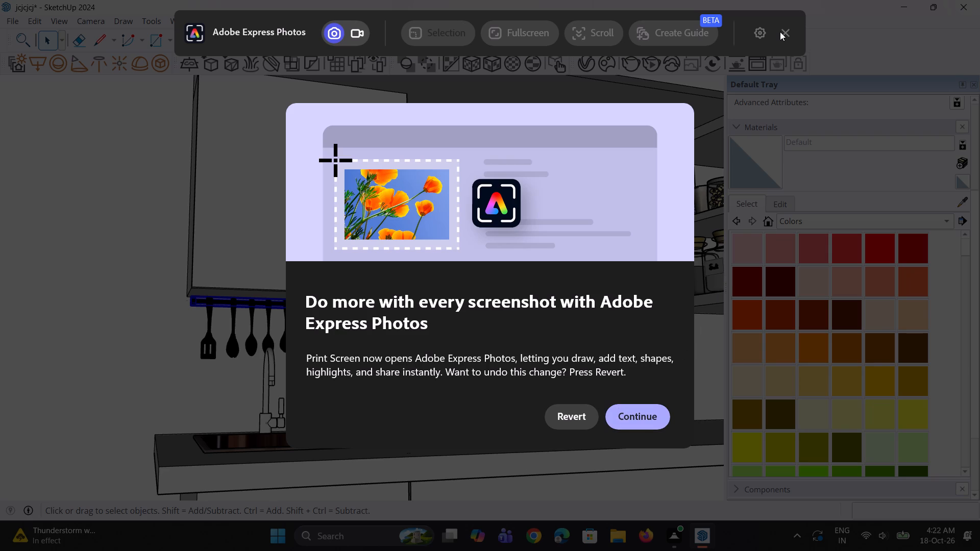
left_click(780, 32)
left_click(617, 422)
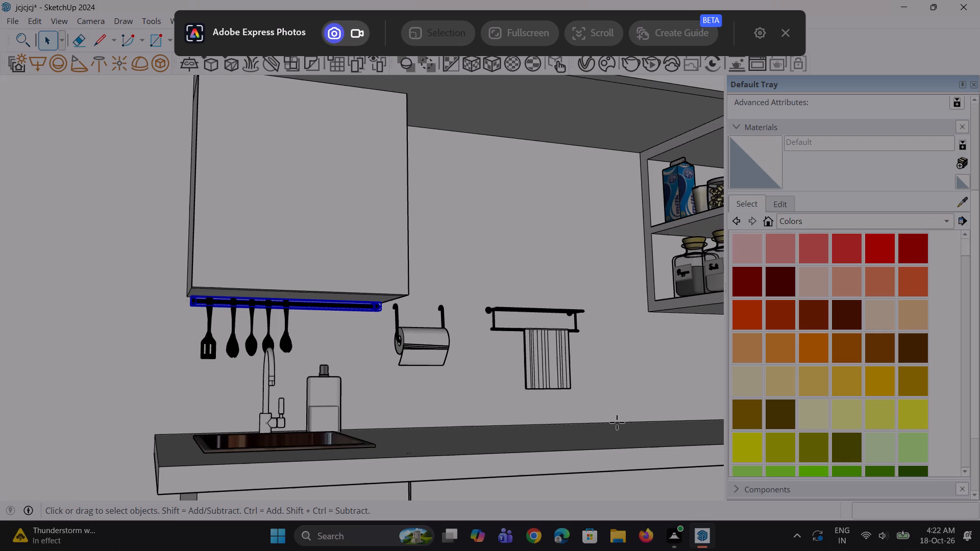
left_click(789, 39)
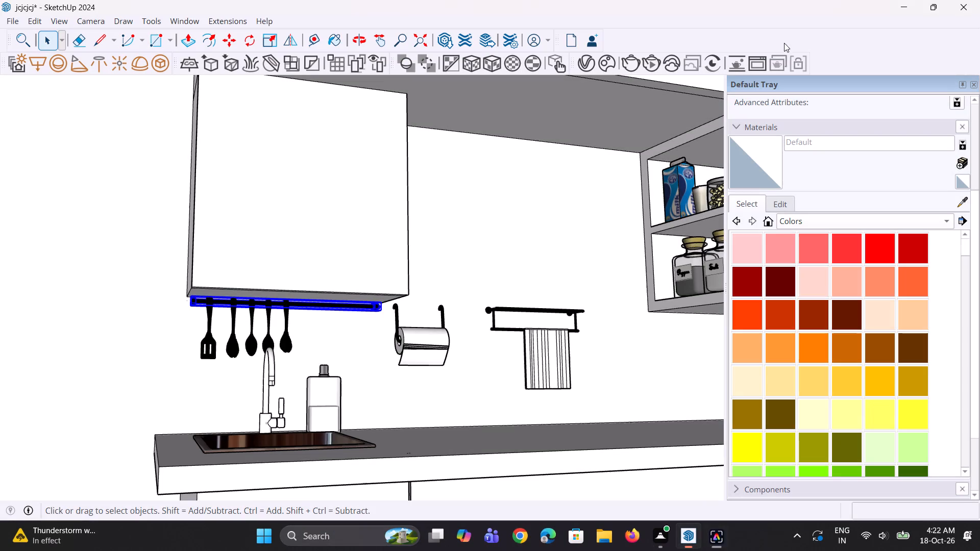
scroll(456, 336, "up", 1)
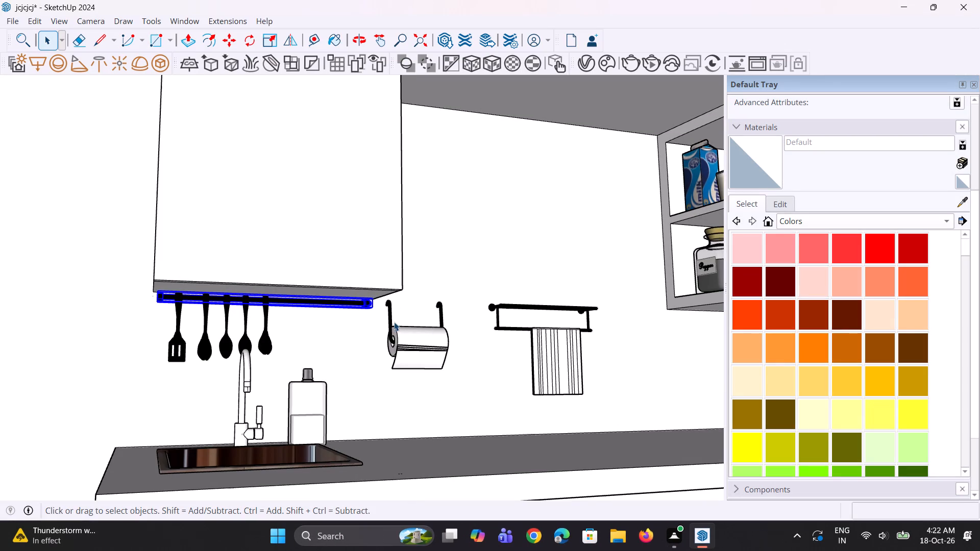
key("Delete")
Save the model.
key("ctrl+s")
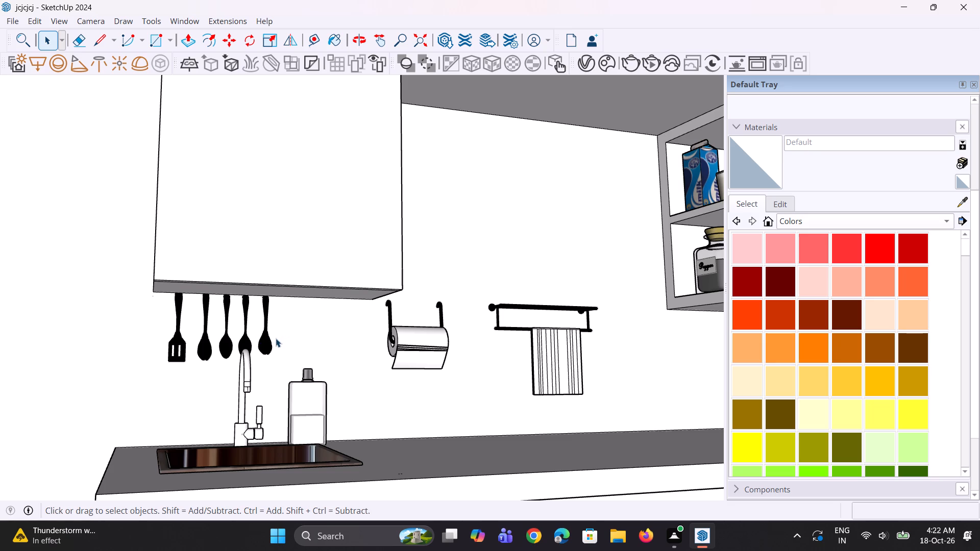
Delete all five utensils hanging under the wall cabinet above the sink.
left_click(272, 337)
key("Delete")
left_click(248, 338)
key("Delete")
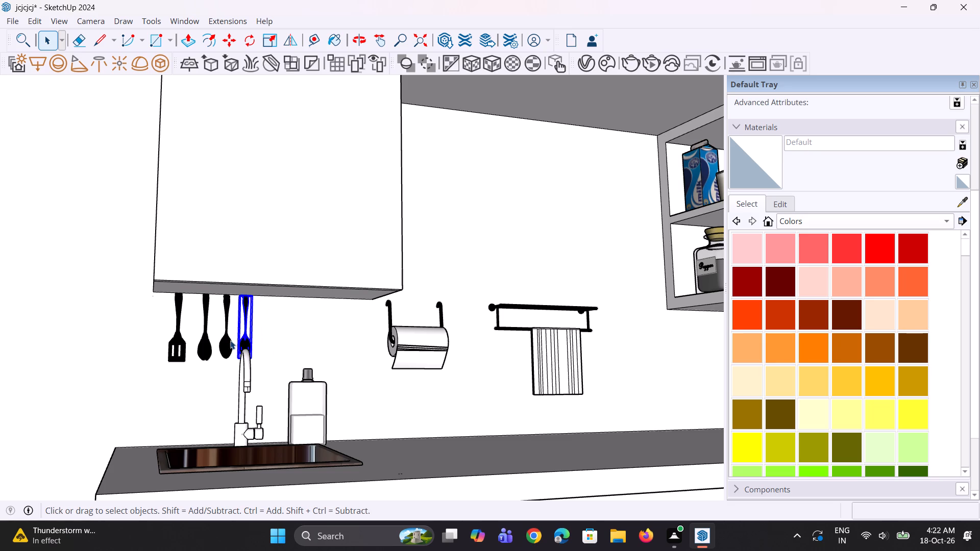
key("Delete")
key("Delete")
left_click(230, 340)
key("Delete")
left_click(211, 346)
key("Delete")
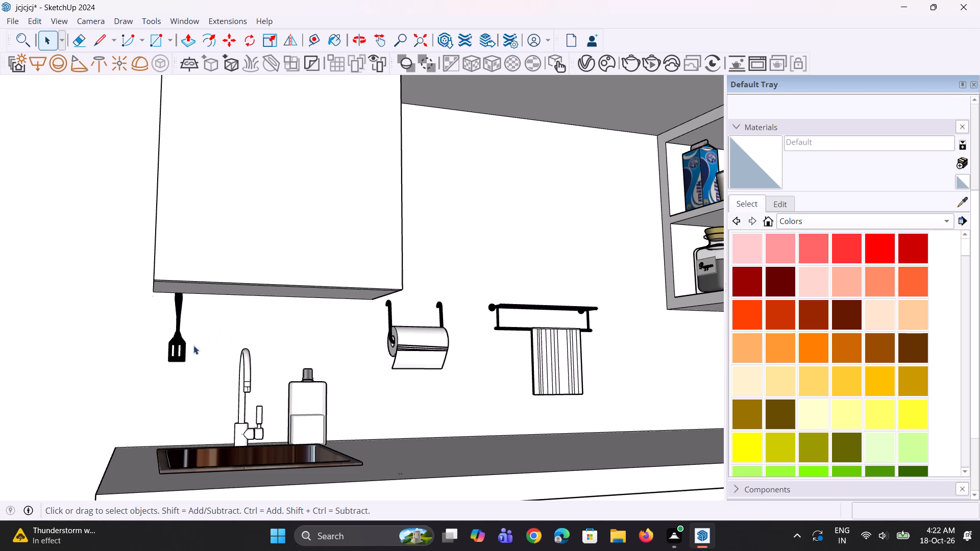
left_click(177, 344)
key("Delete")
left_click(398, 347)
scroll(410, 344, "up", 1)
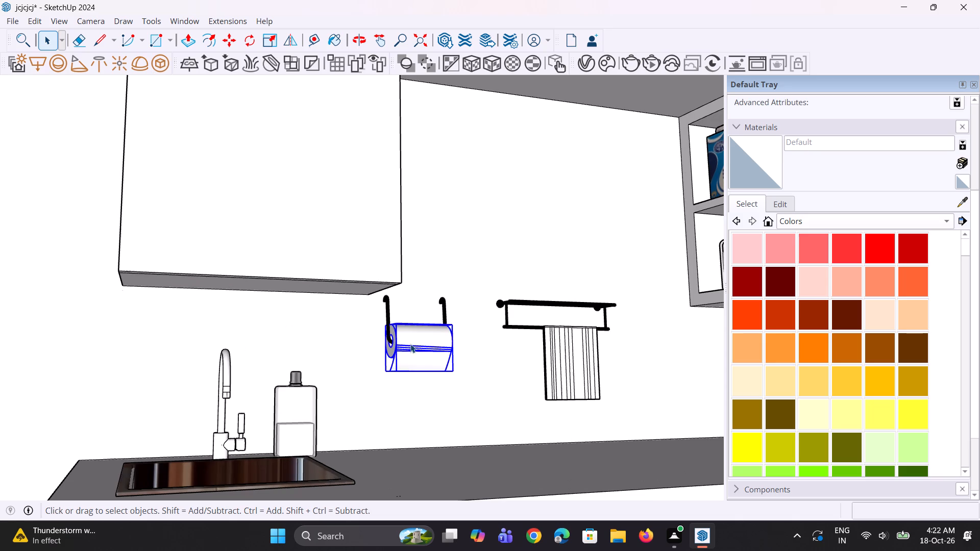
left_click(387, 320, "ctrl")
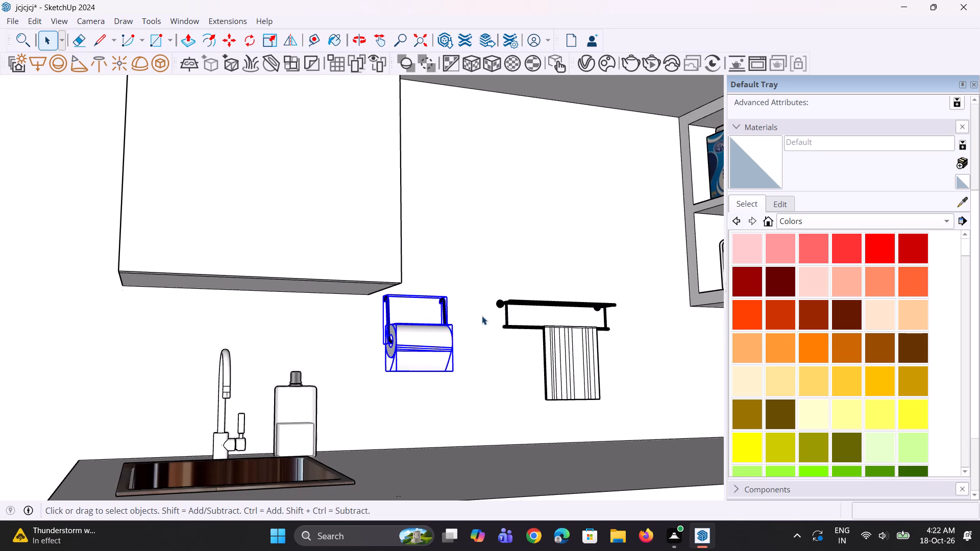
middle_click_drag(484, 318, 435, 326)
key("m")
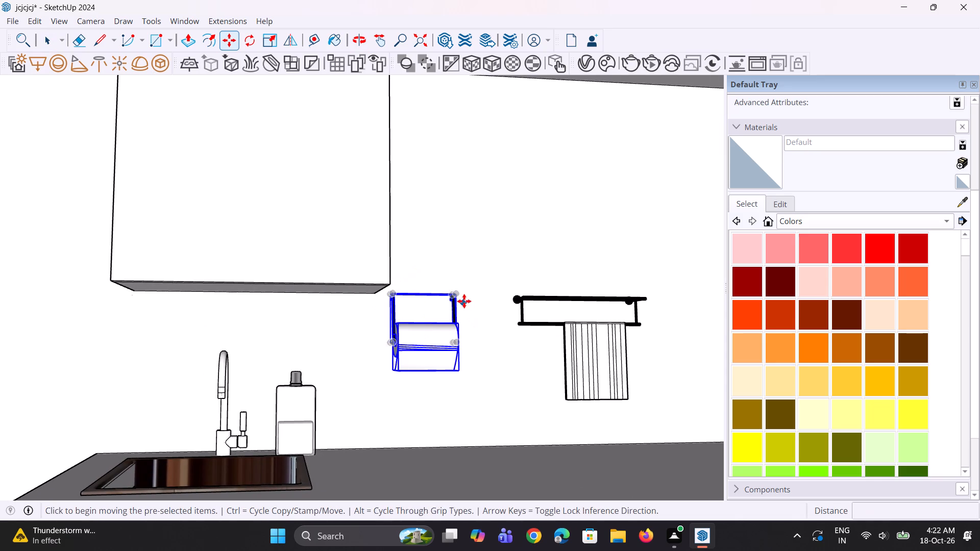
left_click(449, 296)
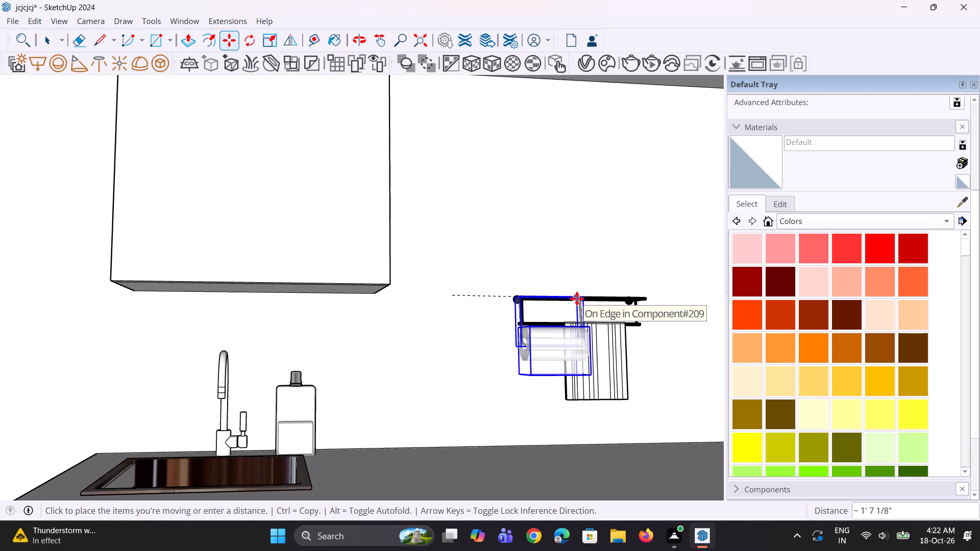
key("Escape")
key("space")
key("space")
Move the towel rail with its towel about 3' 6 1/8" along the wall to beneath the wall cabinet.
left_click(583, 327)
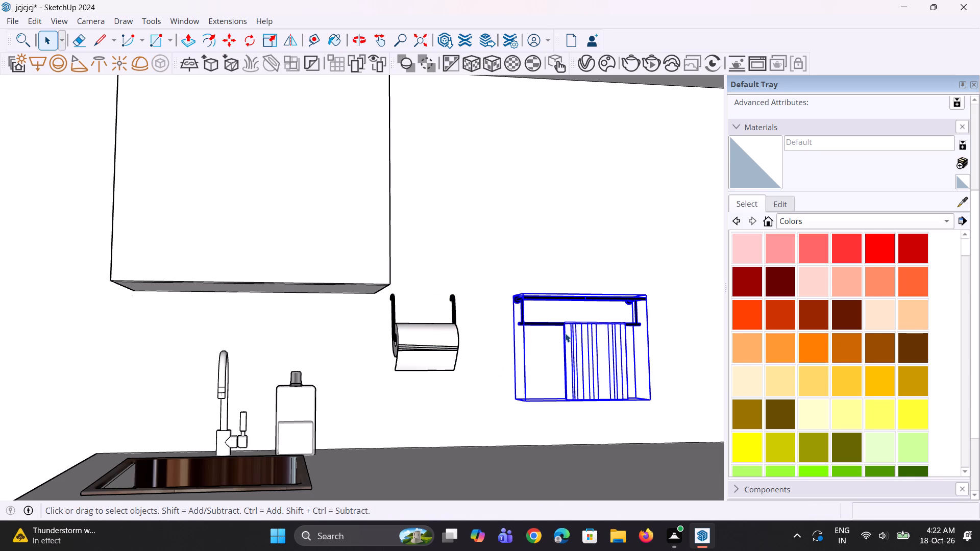
key("m")
left_click(520, 301)
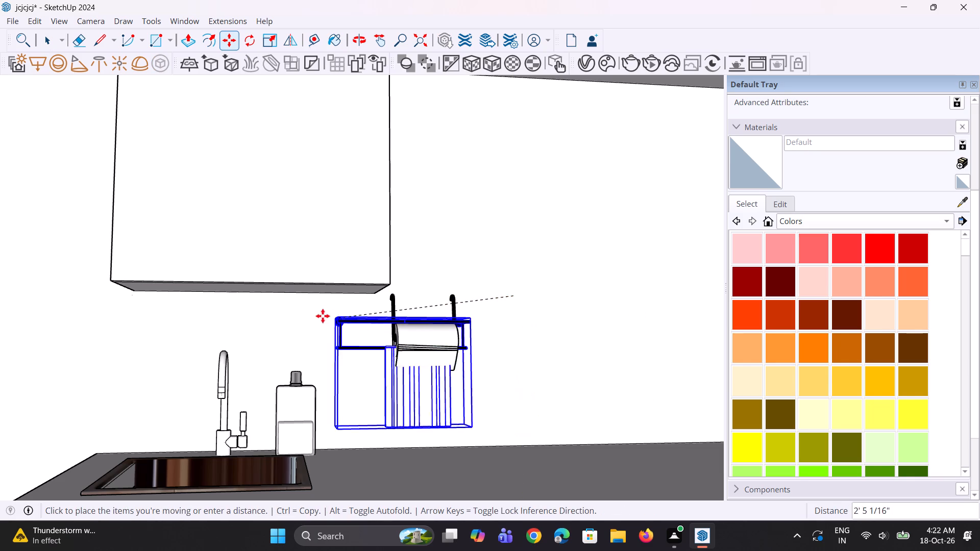
left_click(246, 301)
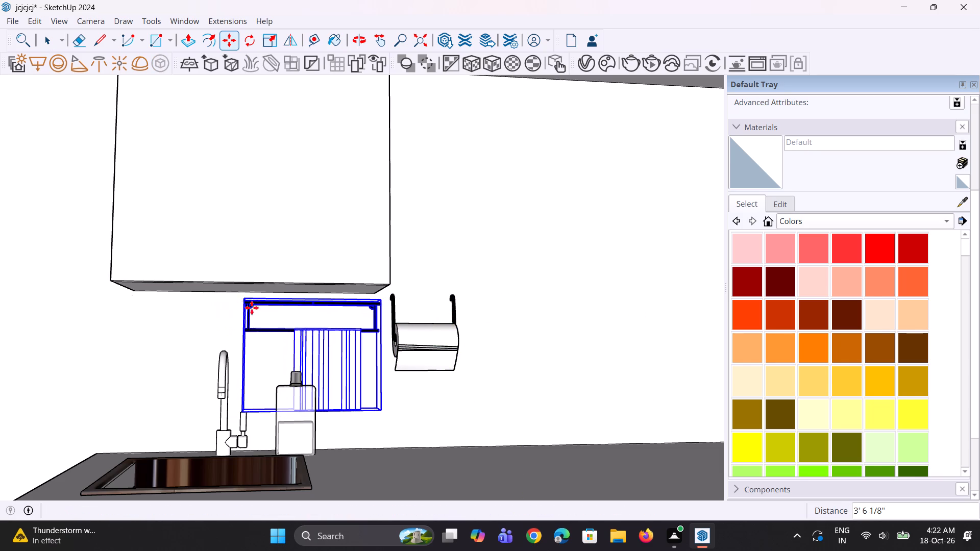
middle_click_drag(308, 341, 312, 364)
Explode the towel rail component so that the towel is separate from its rail.
key("space")
left_click(390, 381)
scroll(395, 373, "down", 3)
middle_click_drag(402, 364, 378, 350)
left_click(403, 342)
left_click(342, 362)
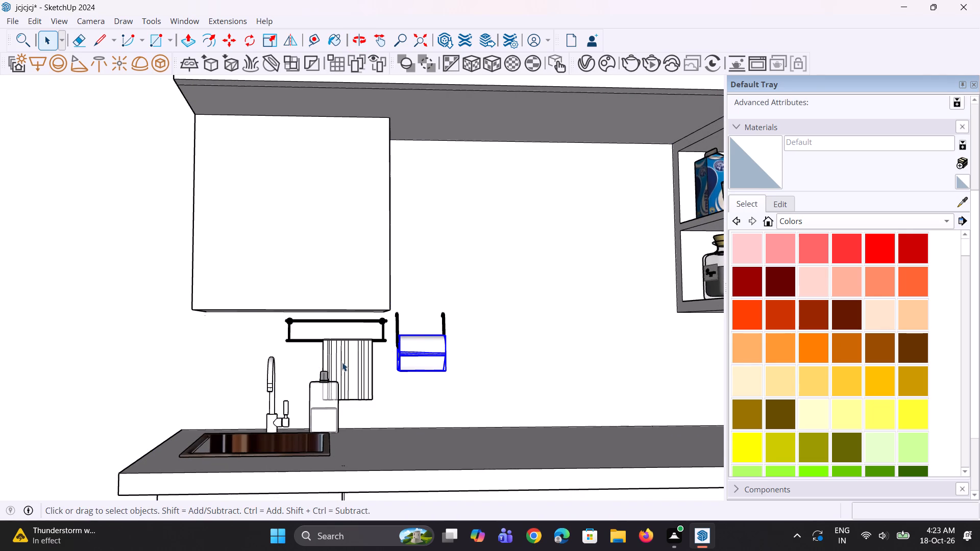
right_click(349, 354)
left_click(396, 109)
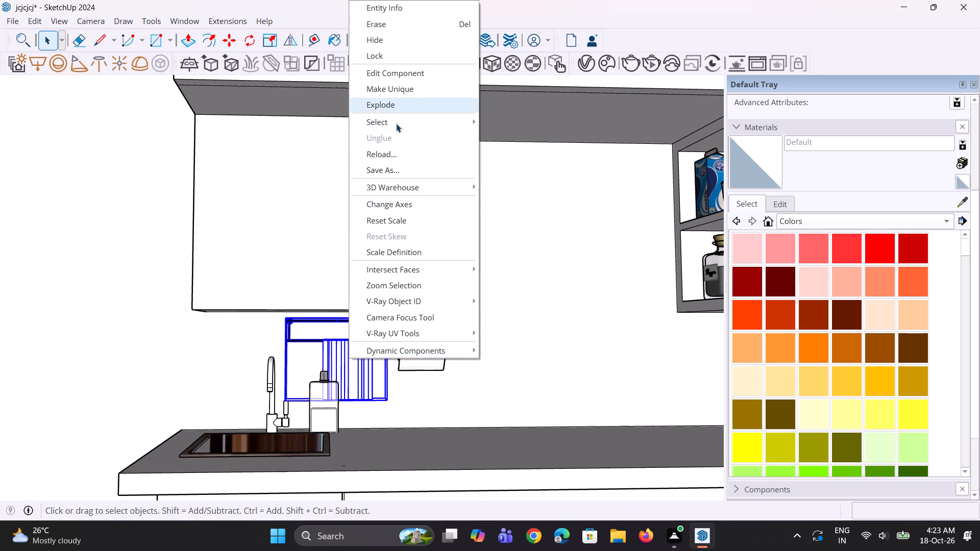
Move the towel about 6" along the rail's lower bar to the end nearer the faucet.
left_click(359, 365)
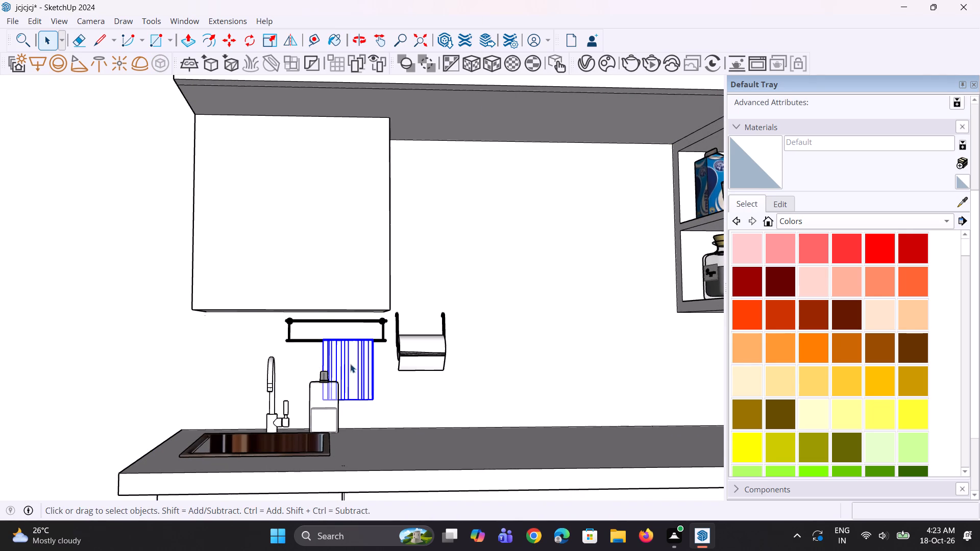
key("m")
scroll(352, 358, "up", 2)
left_click(378, 341)
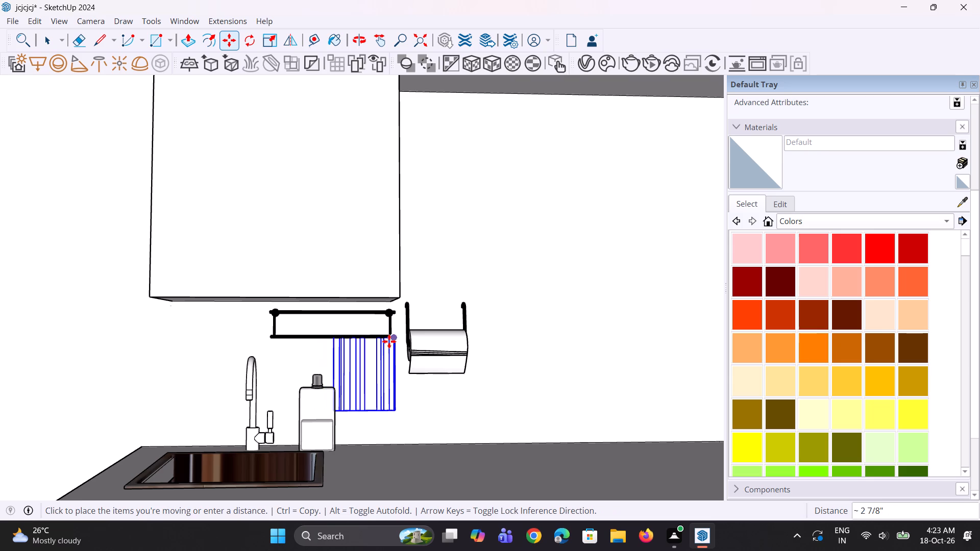
left_click(337, 342)
key("space")
Uniformly scale down the paper roll together with its holder.
left_click(434, 347)
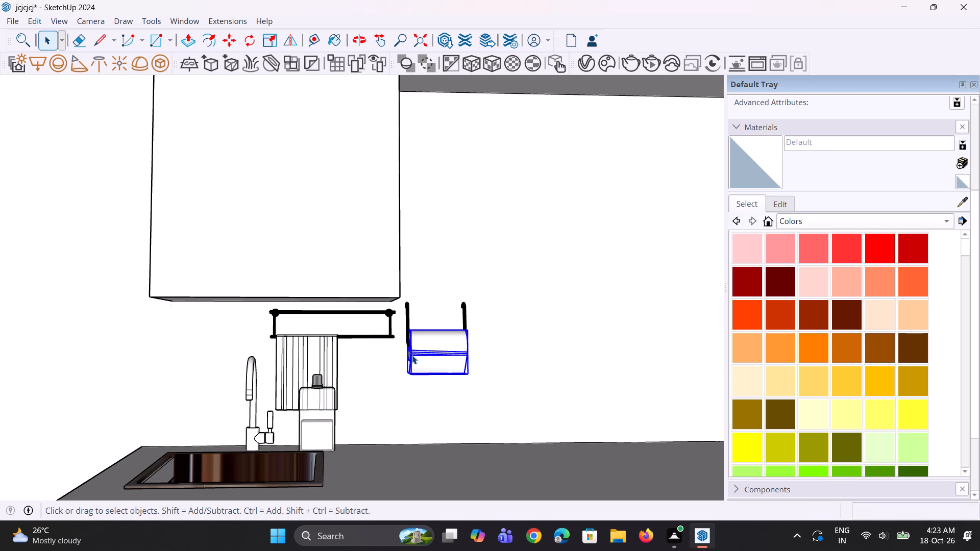
left_click(409, 329, "ctrl")
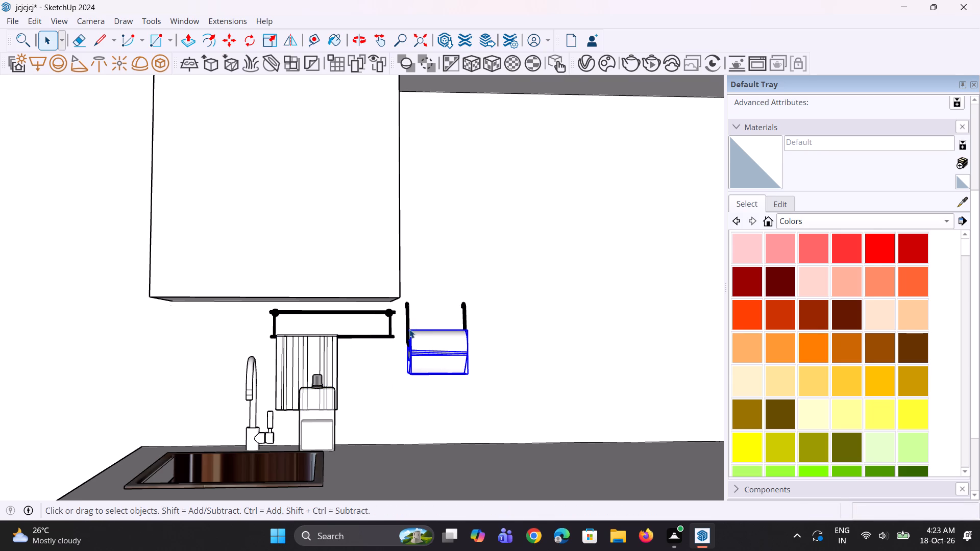
left_click(408, 319, "ctrl")
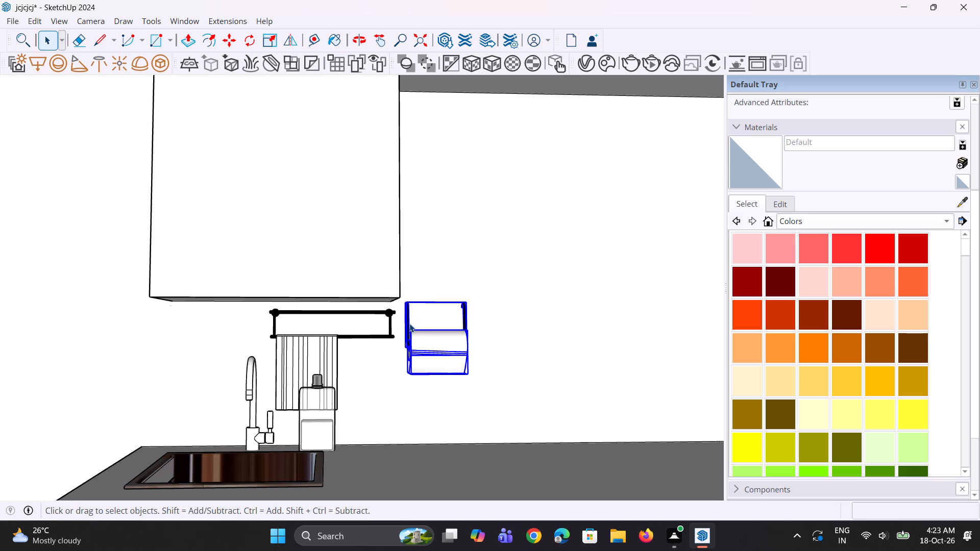
key("s")
left_click(407, 304)
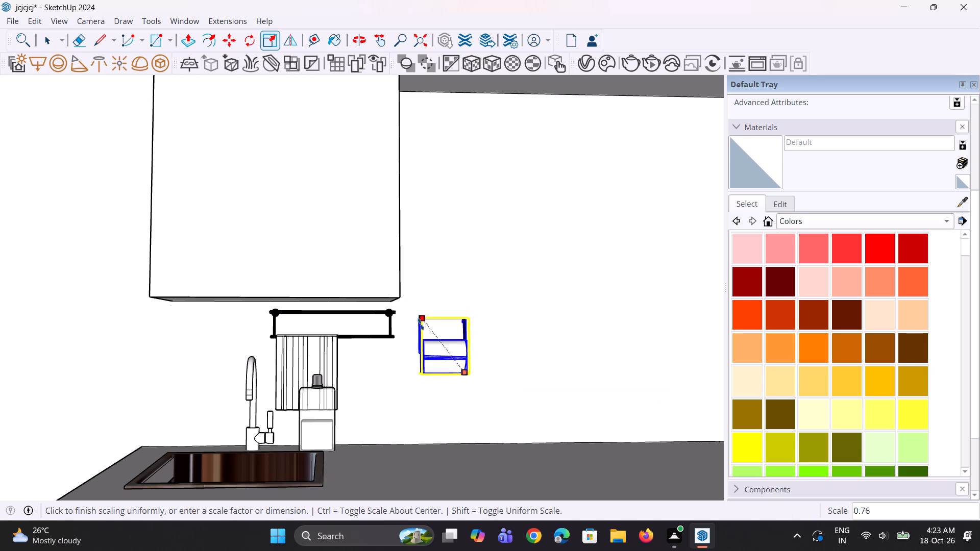
left_click(425, 331)
Move the paper roll and its holder about 1' 8 11/16" to the towel rail's lower bar.
key("m")
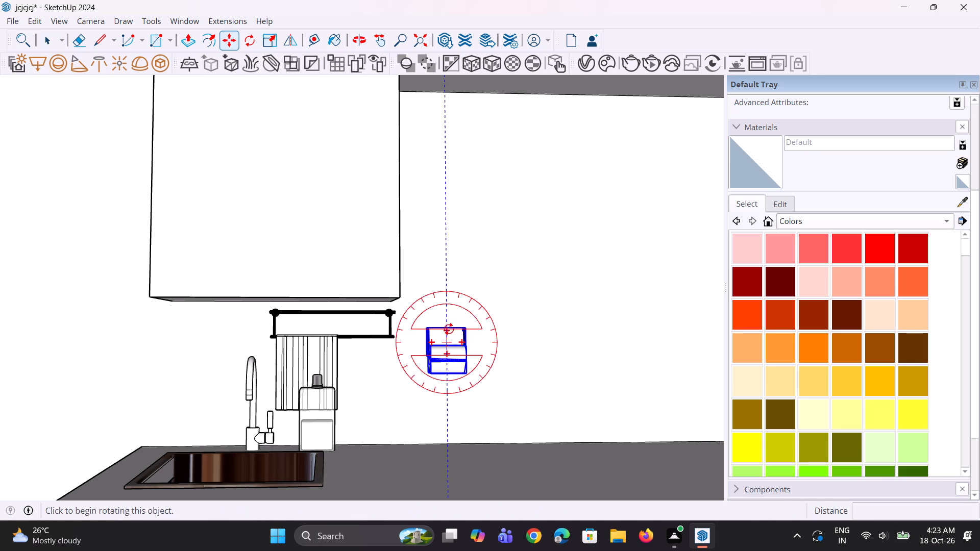
left_click(467, 329)
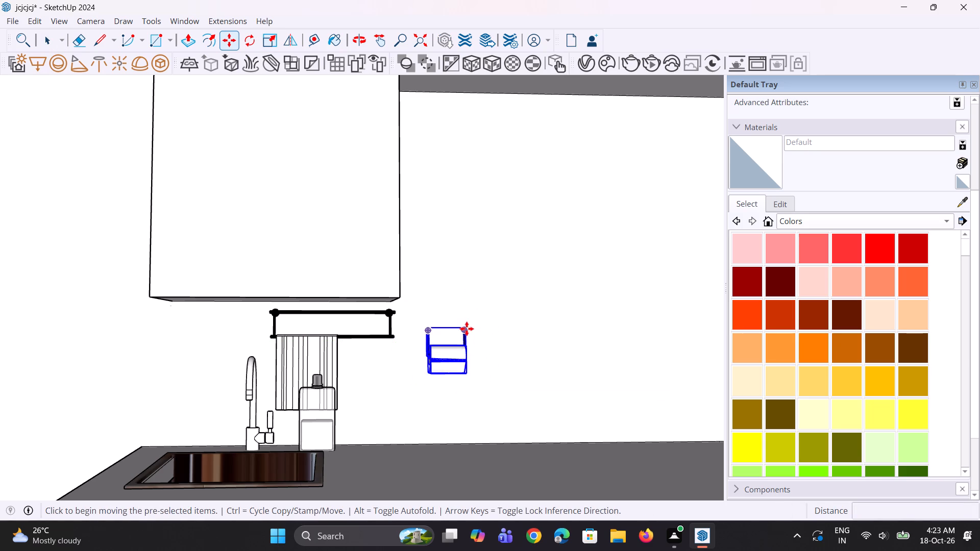
left_click(388, 339)
middle_click_drag(381, 359, 347, 370)
key("space")
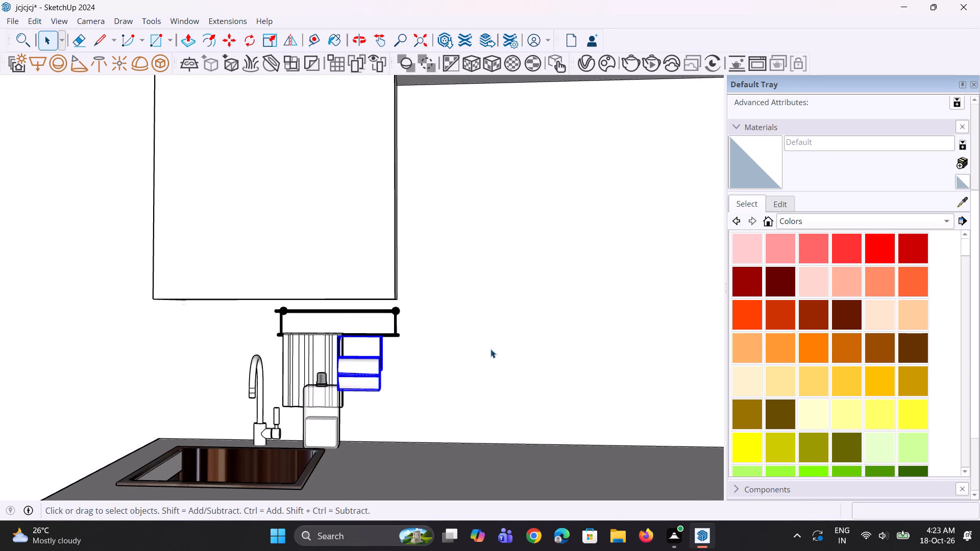
Shift the paper roll and holder about 1' 1 7/8" to the free end of the lower bar, hooking it onto the bar.
scroll(494, 373, "up", 2)
scroll(444, 366, "up", 2)
scroll(335, 331, "up", 2)
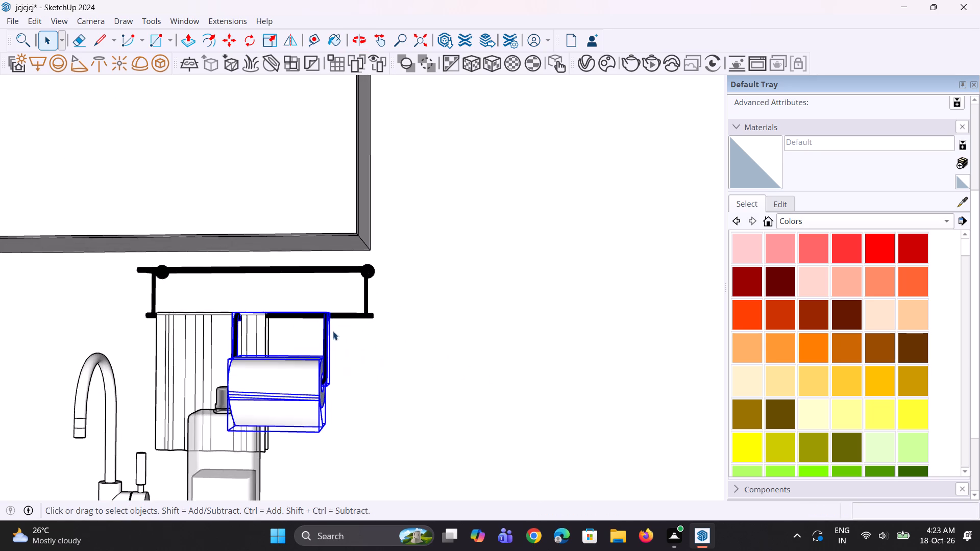
middle_click_drag(330, 331, 276, 341)
key("m")
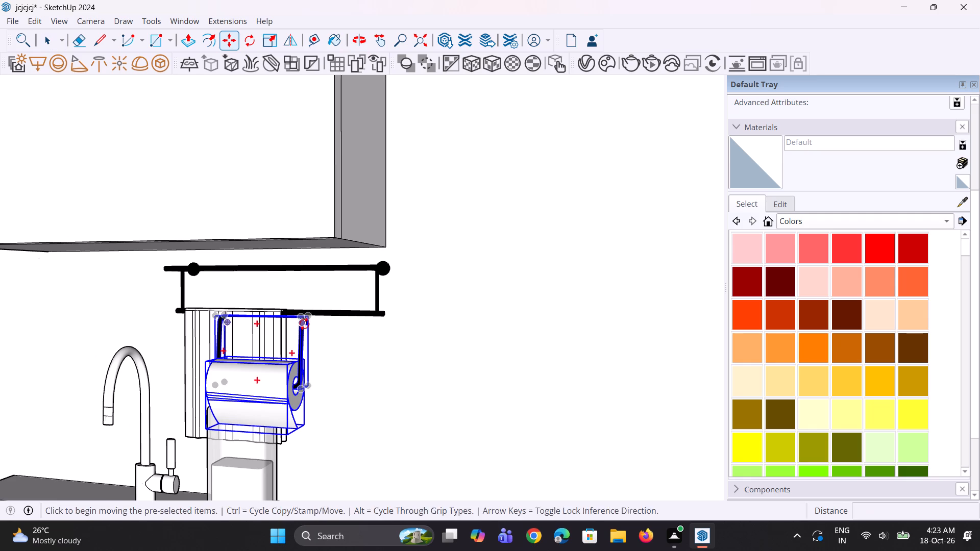
left_click(297, 323)
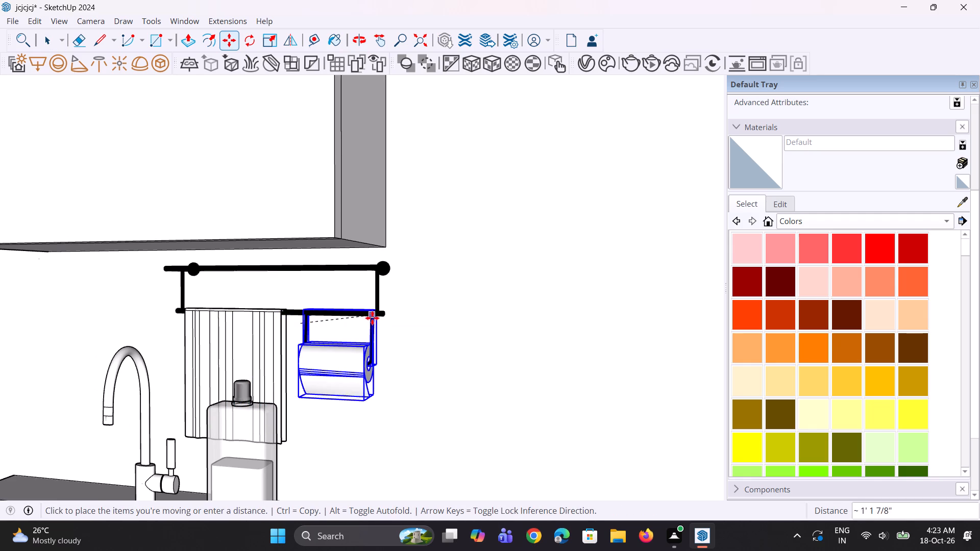
left_click(372, 316)
middle_click_drag(358, 334, 317, 352)
scroll(376, 321, "up", 2)
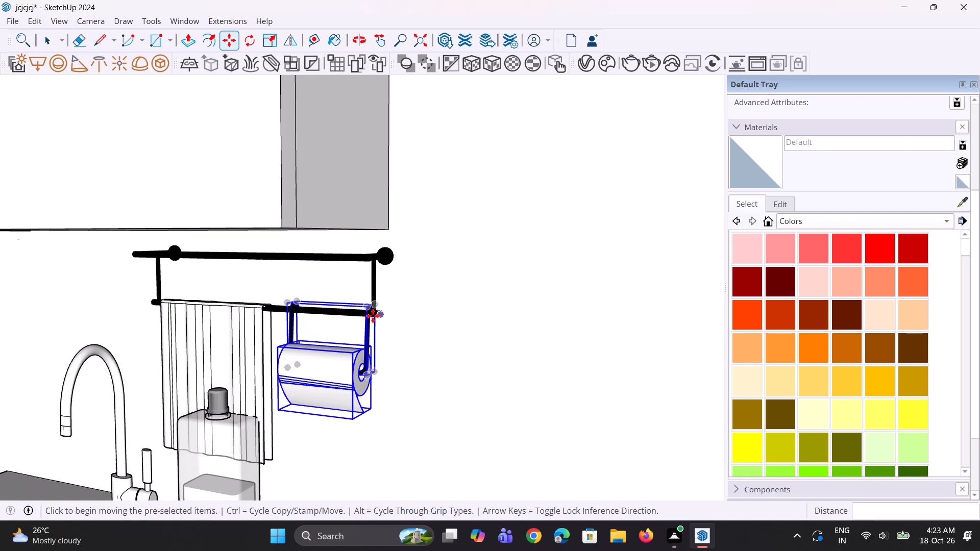
left_click(366, 309)
left_click(367, 311)
middle_click_drag(340, 325, 352, 330)
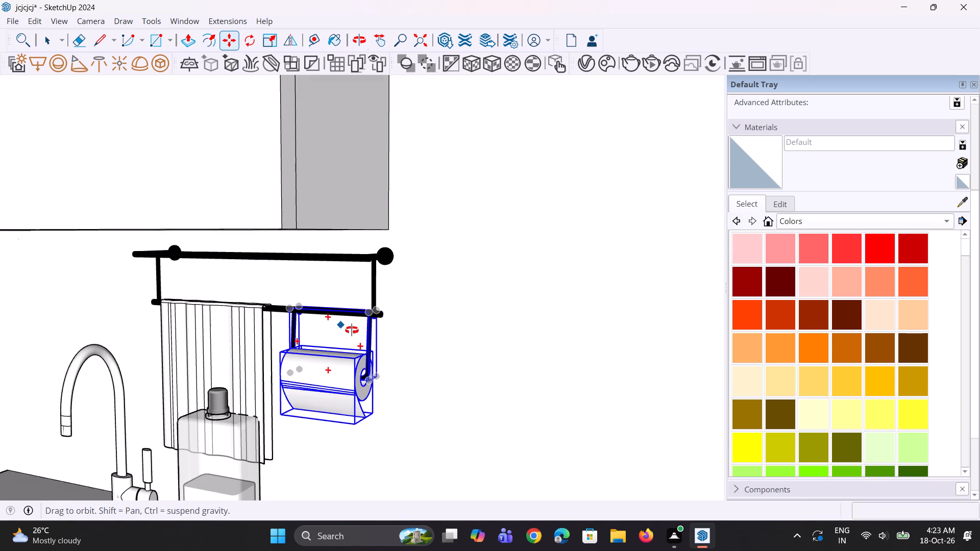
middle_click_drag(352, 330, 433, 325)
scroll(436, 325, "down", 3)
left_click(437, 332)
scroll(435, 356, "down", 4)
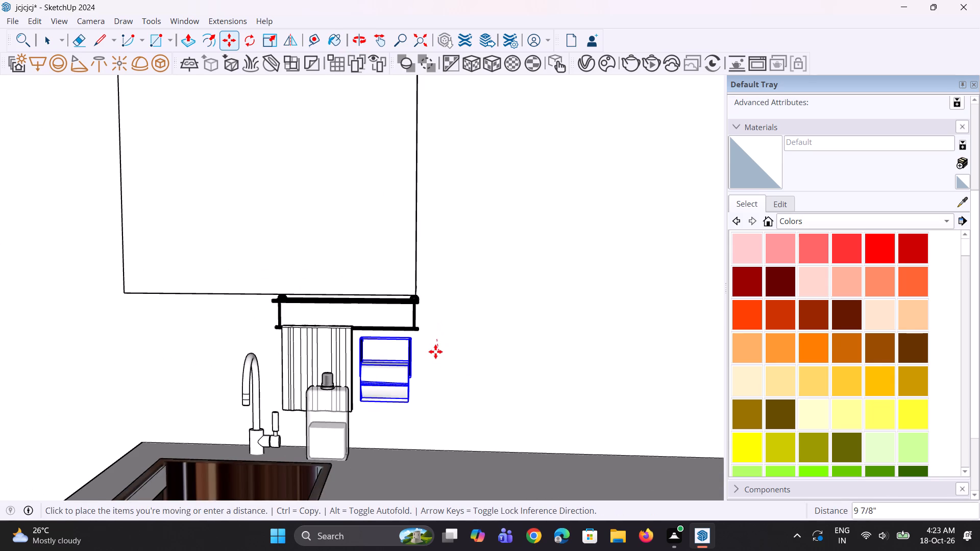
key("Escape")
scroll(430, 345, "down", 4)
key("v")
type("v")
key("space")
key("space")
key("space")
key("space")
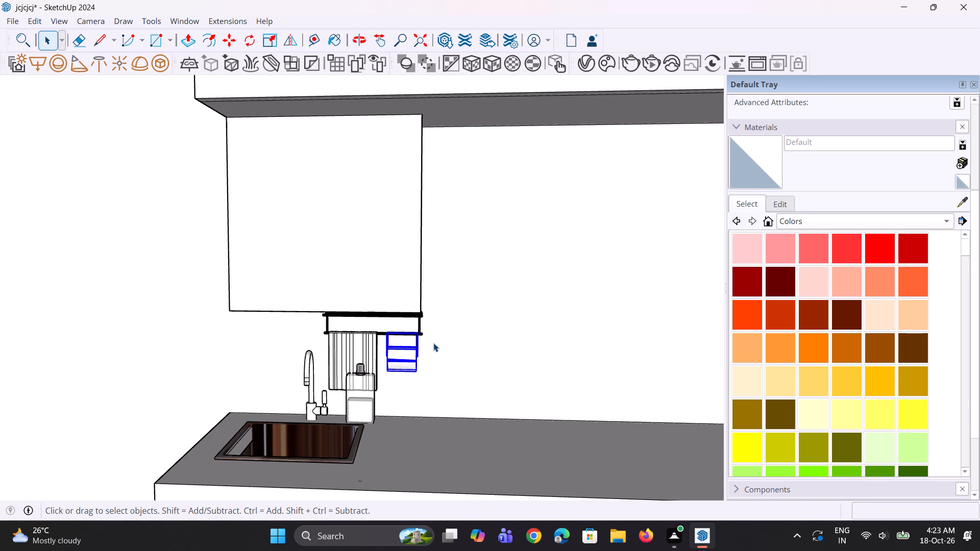
Move the soap bottle about 1' 11" across the worktop to the other side of the sink faucet.
scroll(433, 343, "down", 13)
left_click(485, 166)
scroll(447, 307, "up", 2)
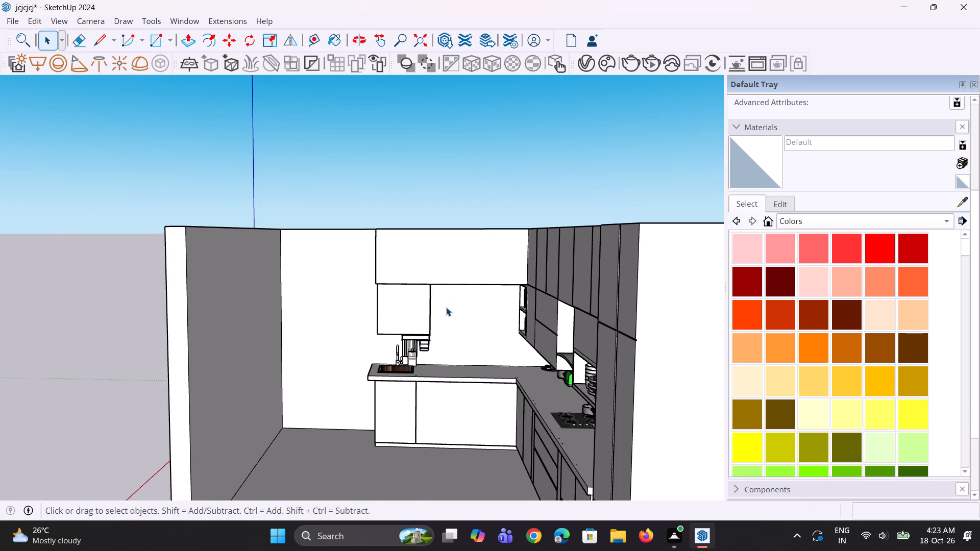
scroll(446, 307, "up", 6)
middle_click_drag(430, 362, 536, 368)
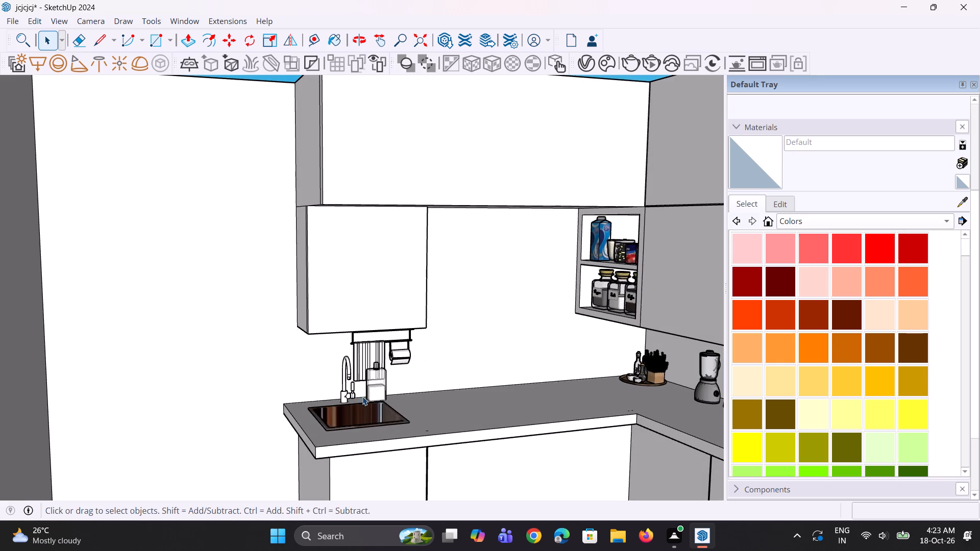
left_click(371, 388)
scroll(361, 393, "up", 6)
key("m")
left_click(374, 406)
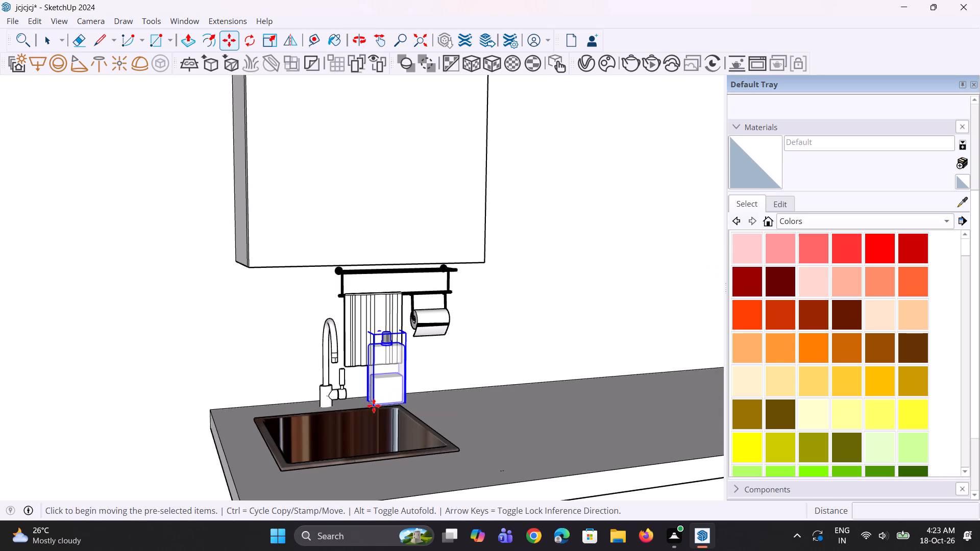
left_click(231, 420)
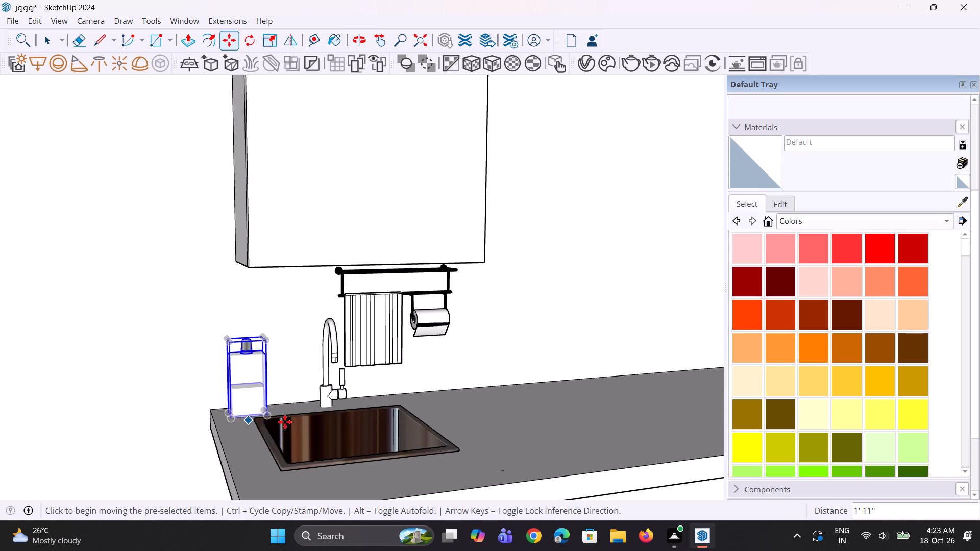
middle_click_drag(293, 422, 250, 419)
scroll(324, 390, "down", 9)
middle_click_drag(350, 392, 318, 357)
key("space")
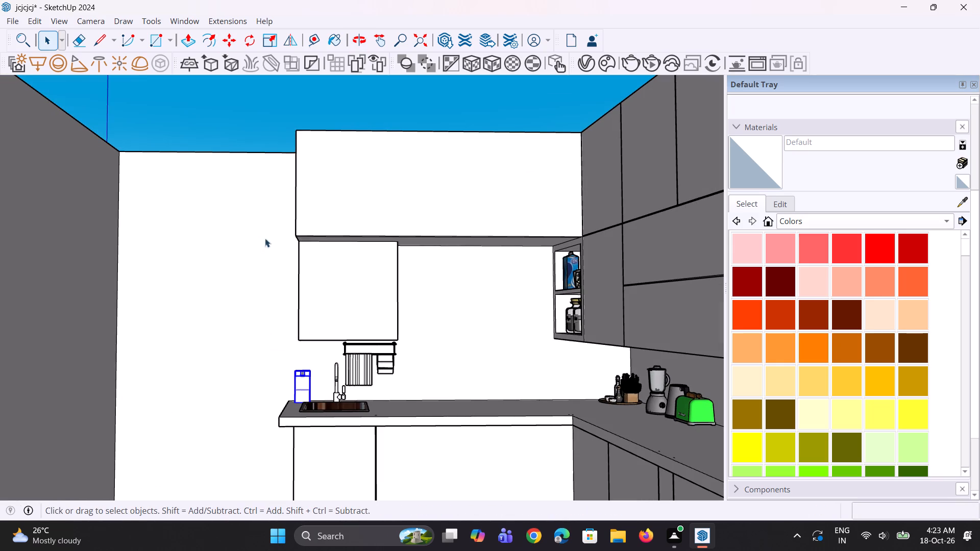
key("space")
left_click(262, 124)
Delete the whole cluster of spare accessory items lying on the ground outside the kitchen.
middle_click_drag(417, 405, 452, 459)
scroll(401, 406, "down", 5)
middle_click_drag(439, 421, 558, 422)
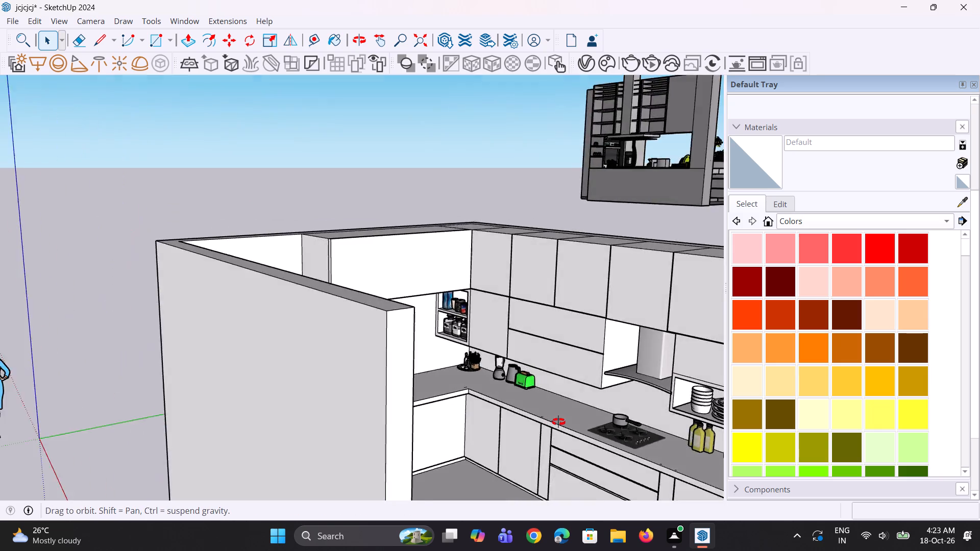
middle_click_drag(558, 422, 459, 388)
scroll(366, 334, "down", 4)
middle_click_drag(394, 382, 372, 384)
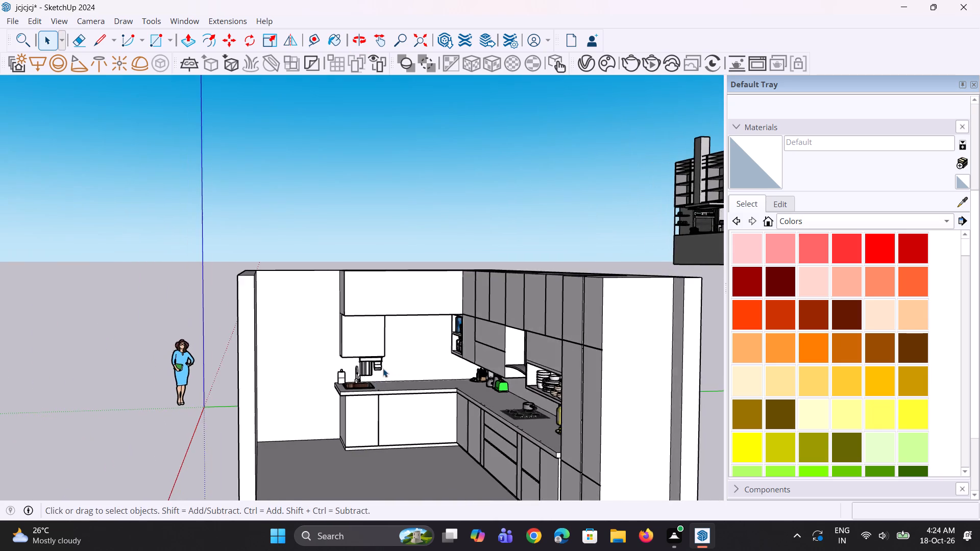
scroll(383, 368, "down", 4)
middle_click_drag(437, 356, 389, 387)
scroll(430, 348, "down", 8)
middle_click_drag(644, 402, 632, 409)
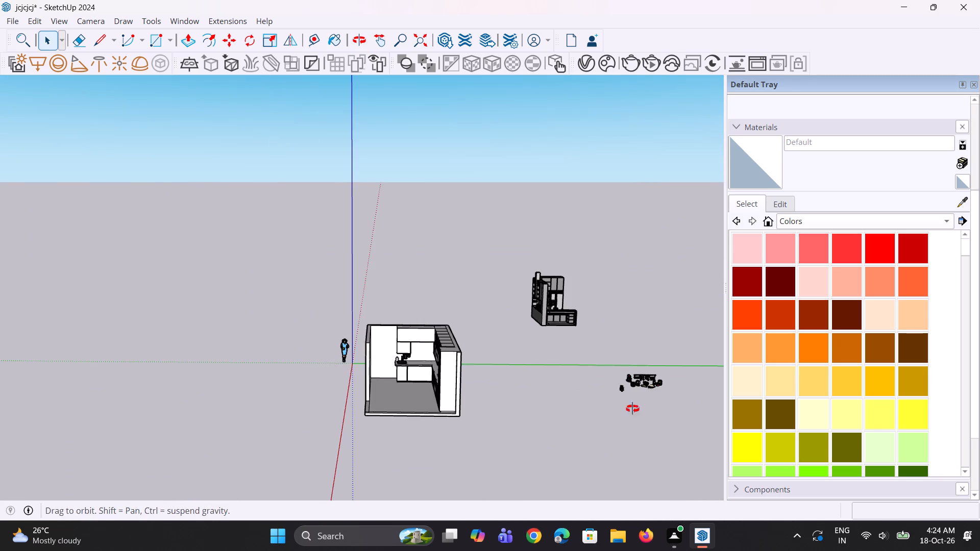
middle_click_drag(632, 409, 593, 412)
left_click_drag(597, 359, 717, 472)
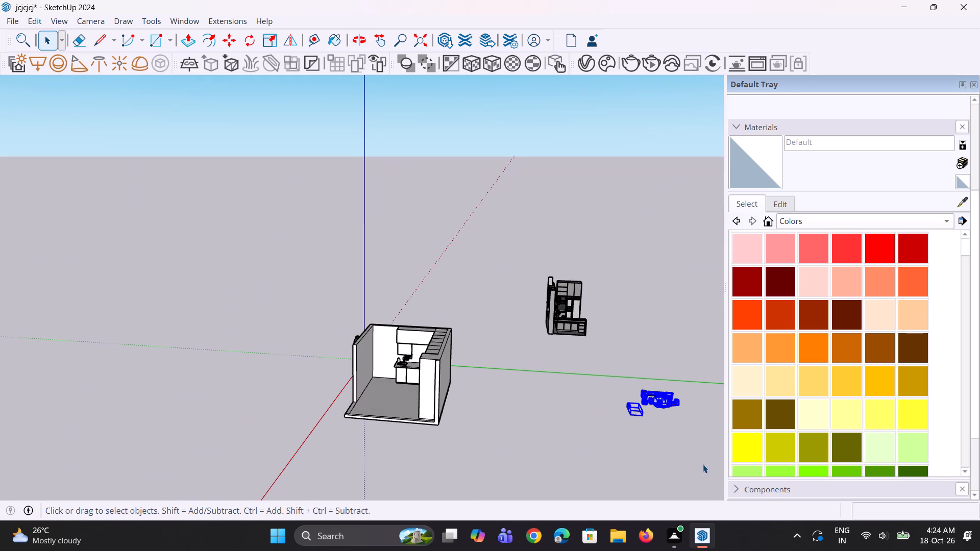
key("Delete")
key("BackSpace")
Examine the accessories around the sink and the overall kitchen layout from near and far.
middle_click_drag(427, 417, 513, 358)
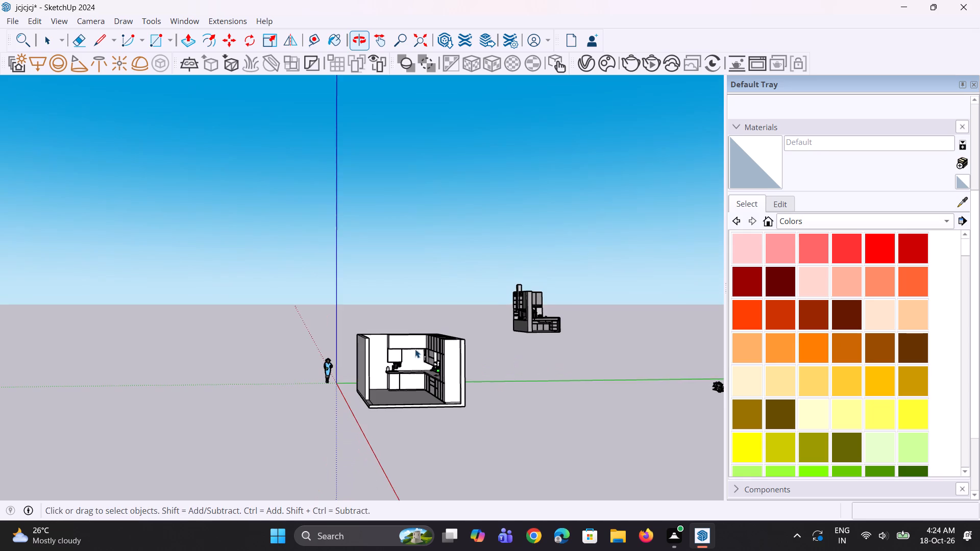
scroll(399, 349, "up", 18)
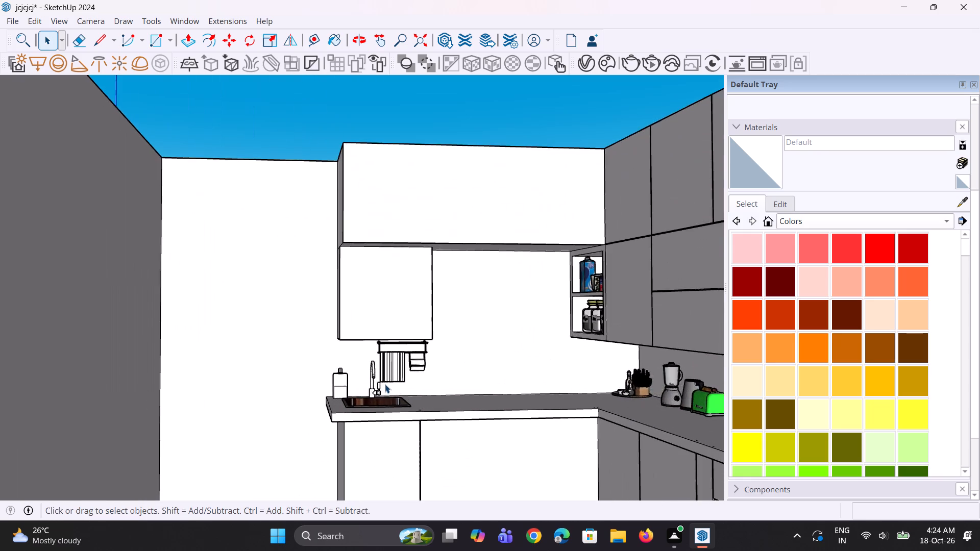
scroll(383, 388, "up", 5)
middle_click_drag(385, 388, 390, 408)
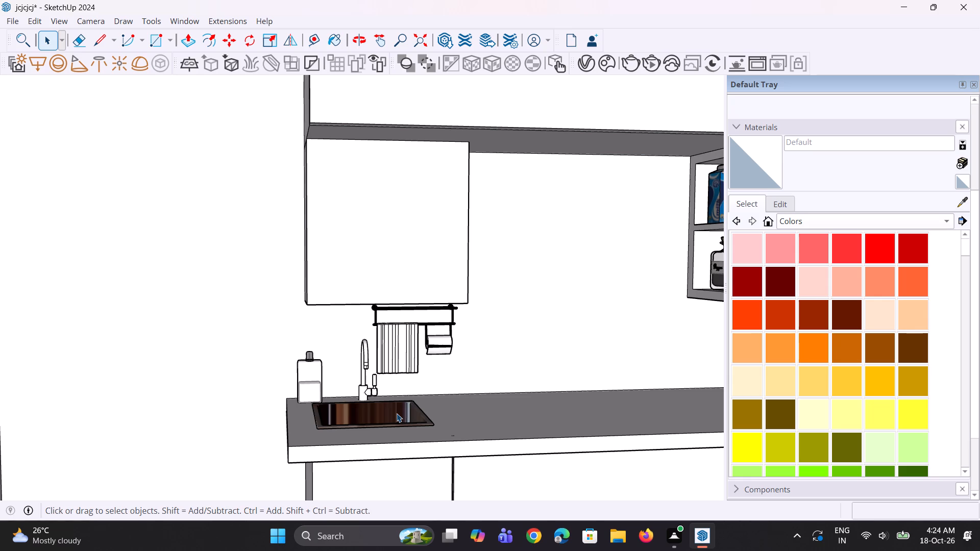
scroll(397, 413, "down", 3)
middle_click_drag(434, 407, 398, 418)
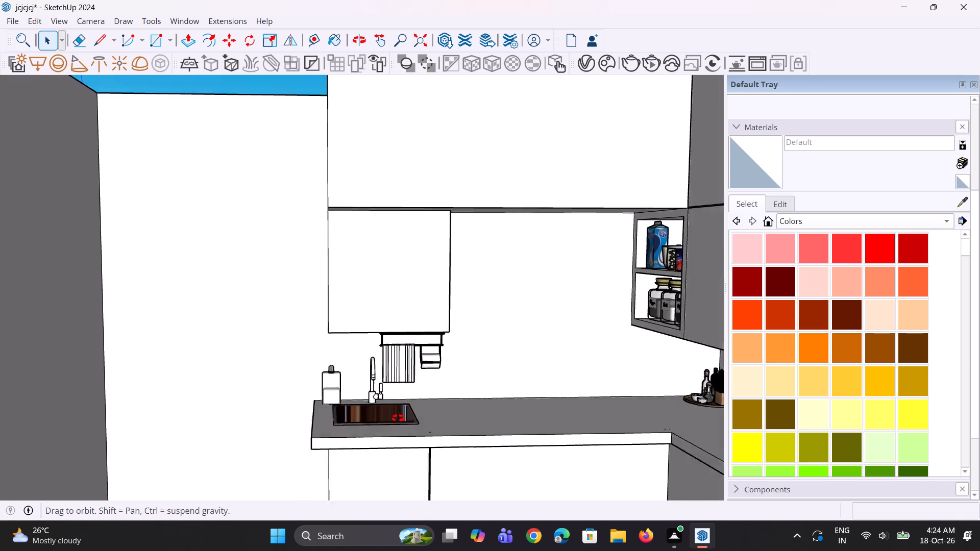
middle_click_drag(398, 418, 397, 418)
scroll(349, 383, "down", 8)
middle_click_drag(419, 385, 444, 404)
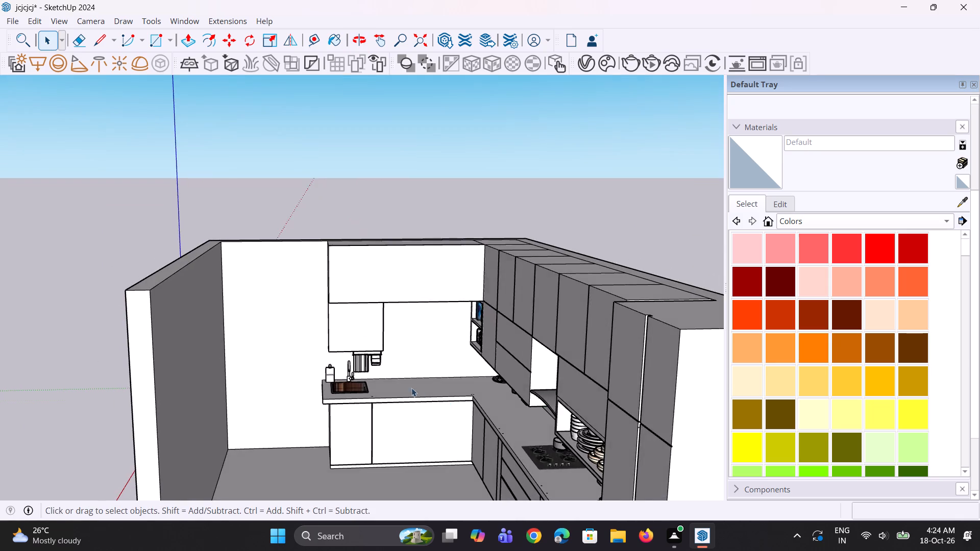
scroll(405, 388, "down", 8)
Move the small potted plant from the reference kitchen's lowest open shelf about 27' 2" onto the worktop, beside the corner tray.
middle_click_drag(681, 281, 497, 306)
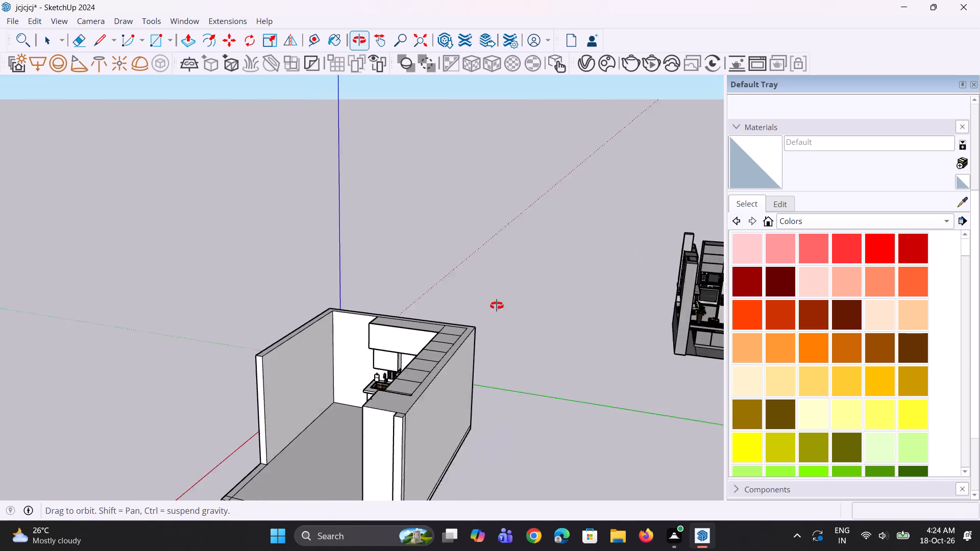
middle_click_drag(497, 306, 497, 305)
scroll(500, 307, "down", 9)
middle_click_drag(569, 293, 456, 292)
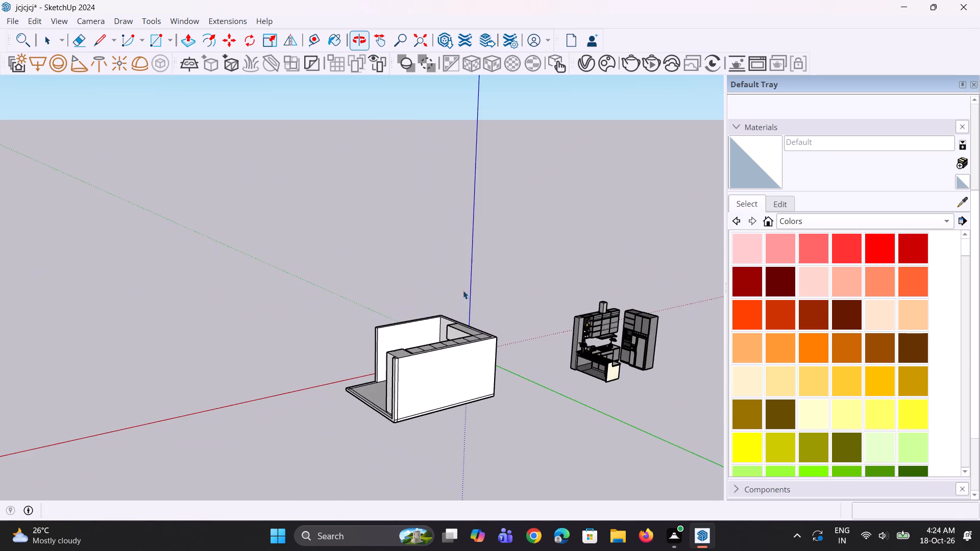
scroll(535, 323, "up", 20)
scroll(535, 323, "up", 1)
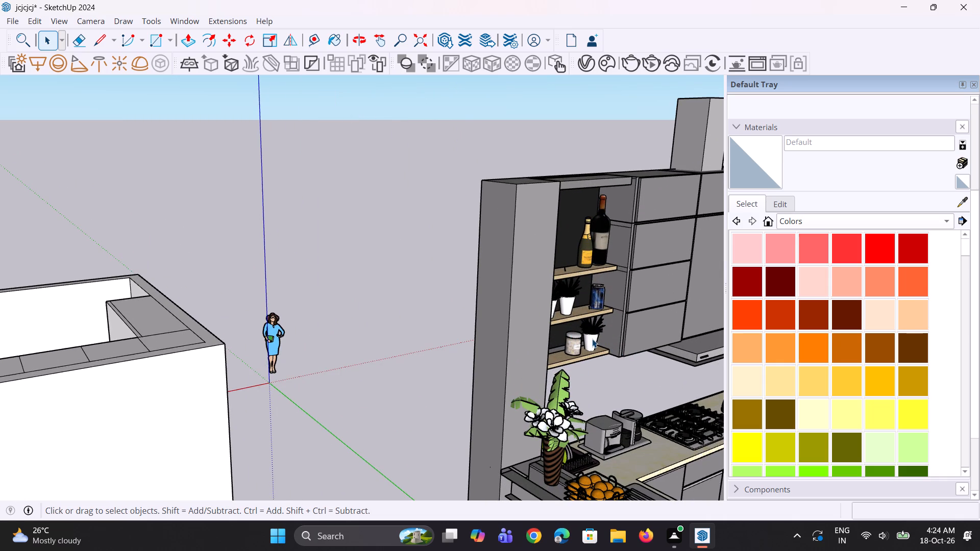
left_click(592, 339)
key("m")
left_click_drag(592, 339, 598, 354)
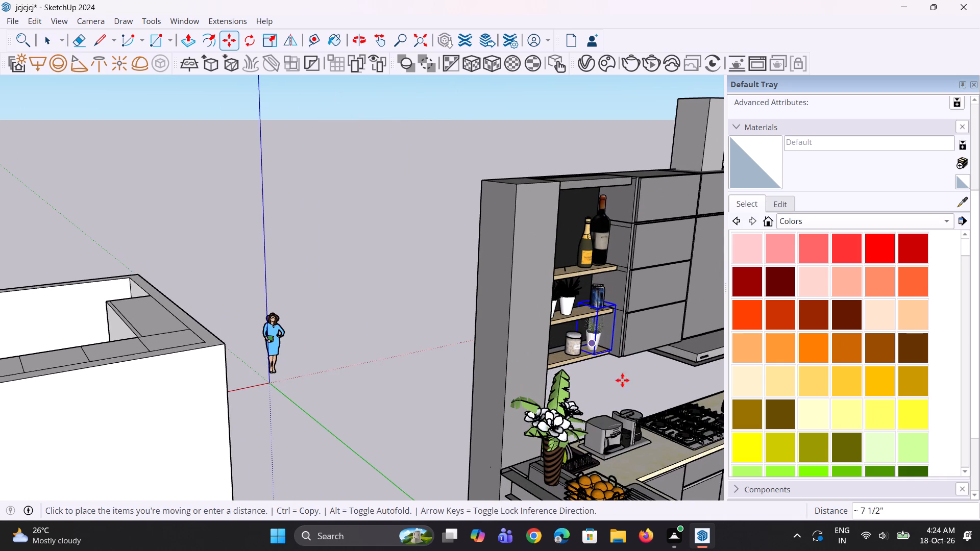
scroll(639, 369, "down", 19)
middle_click_drag(316, 413, 597, 382)
scroll(346, 426, "up", 8)
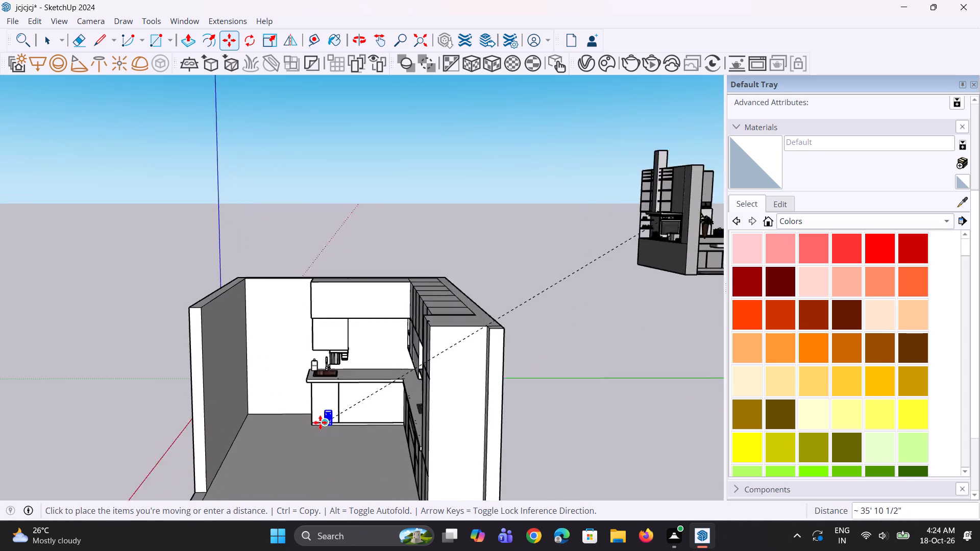
scroll(320, 422, "up", 5)
scroll(352, 361, "up", 6)
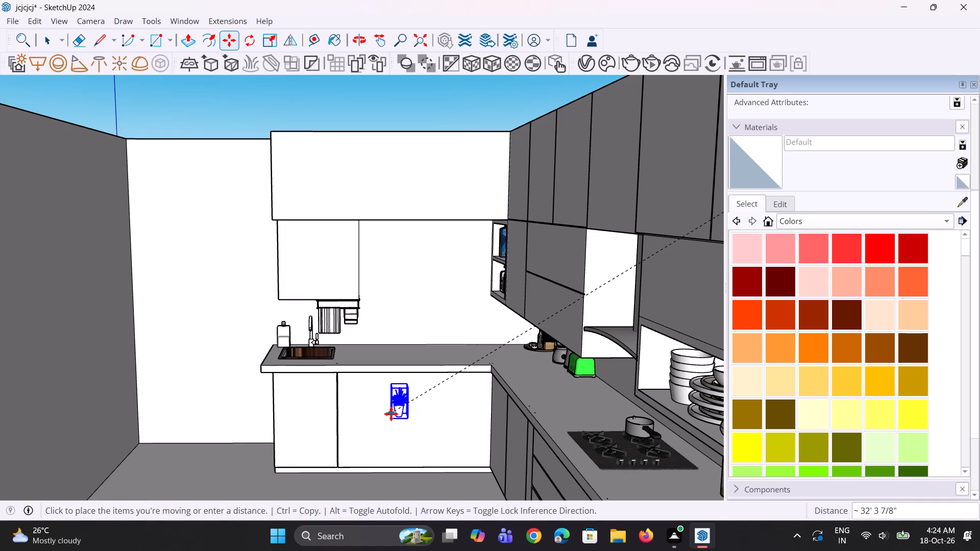
scroll(468, 367, "up", 2)
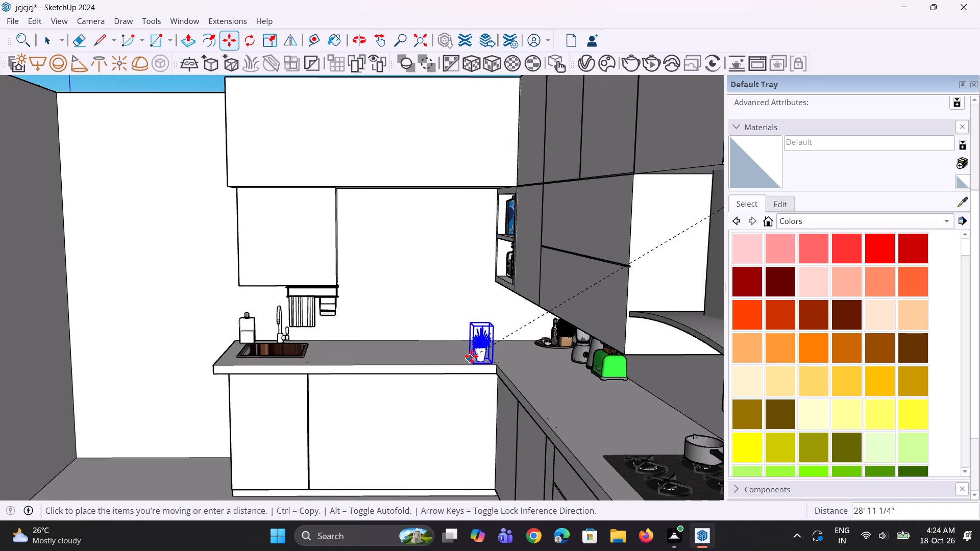
scroll(479, 354, "up", 5)
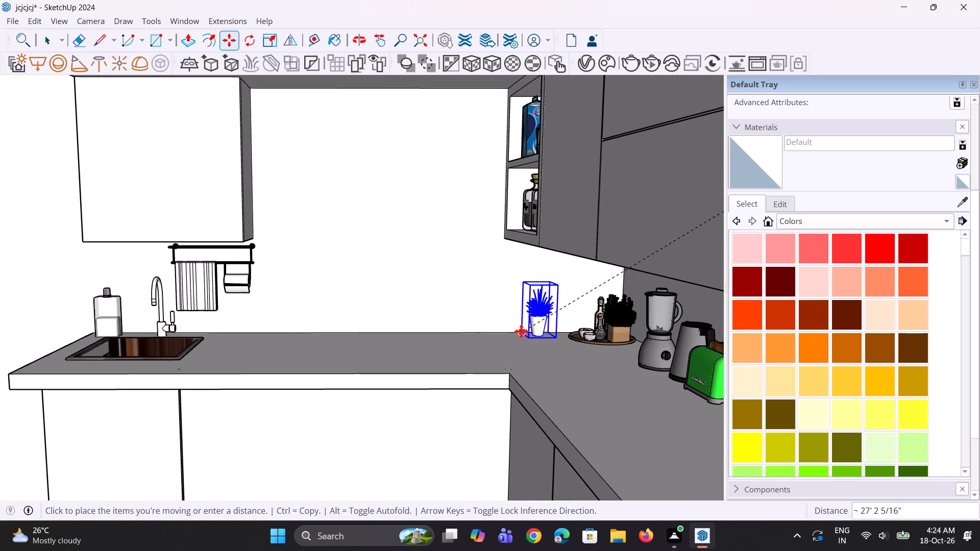
left_click(521, 331)
Move the potted plant about 5' 11" along the worktop to the hob side of the green toaster.
middle_click_drag(534, 381, 575, 380)
scroll(379, 368, "down", 3)
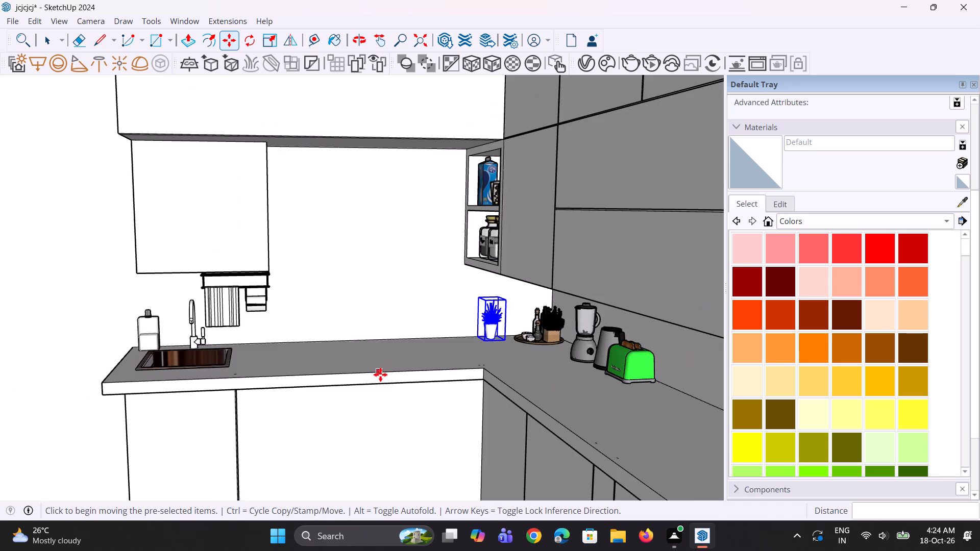
scroll(381, 375, "down", 4)
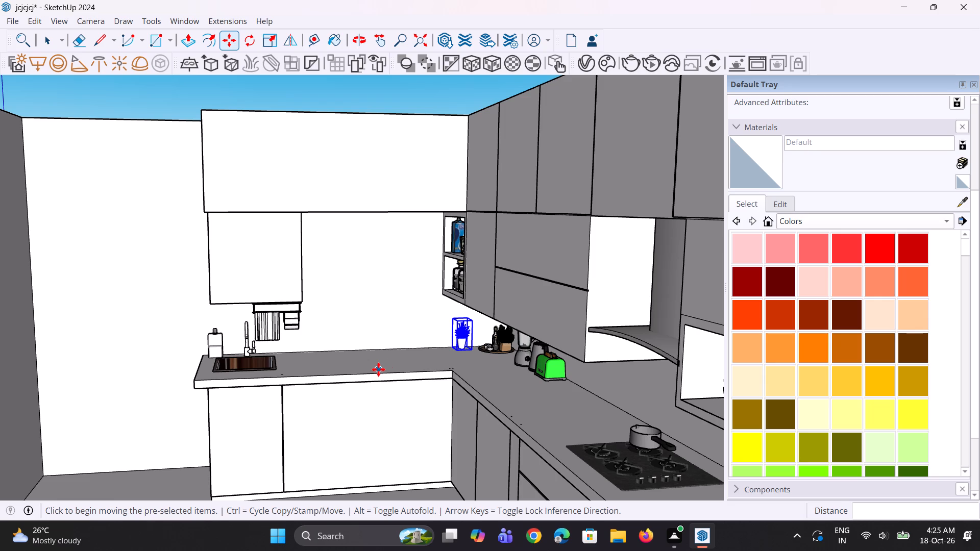
middle_click_drag(386, 365, 422, 373)
scroll(440, 335, "up", 9)
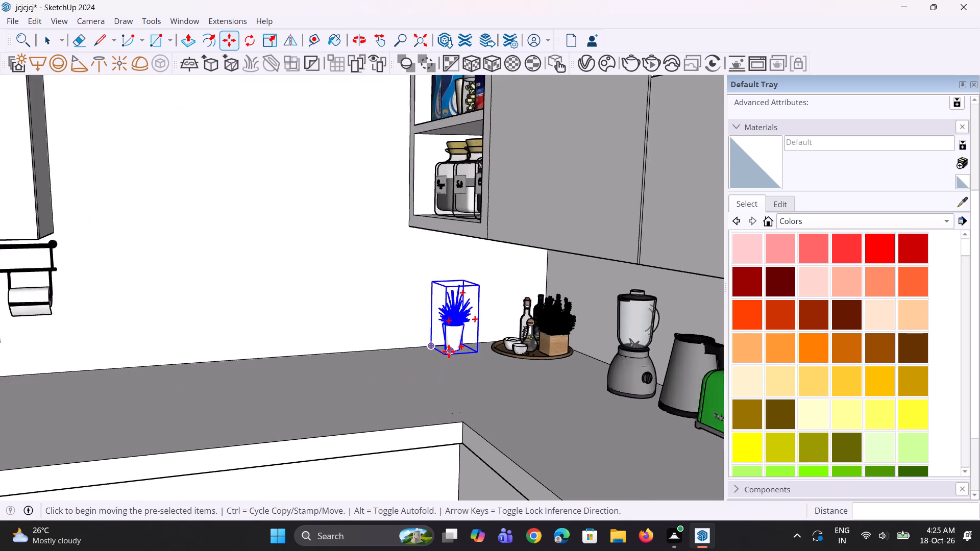
scroll(449, 352, "up", 2)
left_click(443, 357)
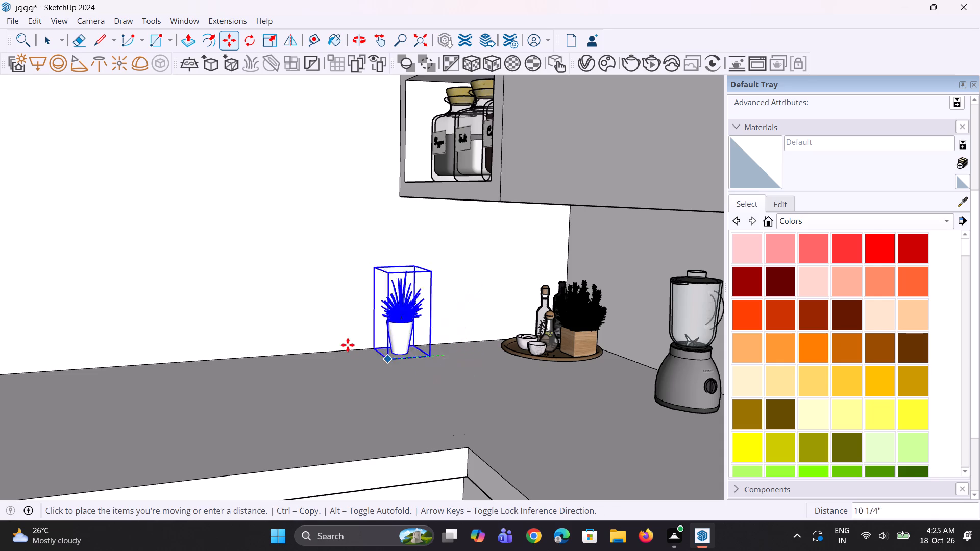
scroll(347, 345, "down", 14)
scroll(446, 377, "up", 6)
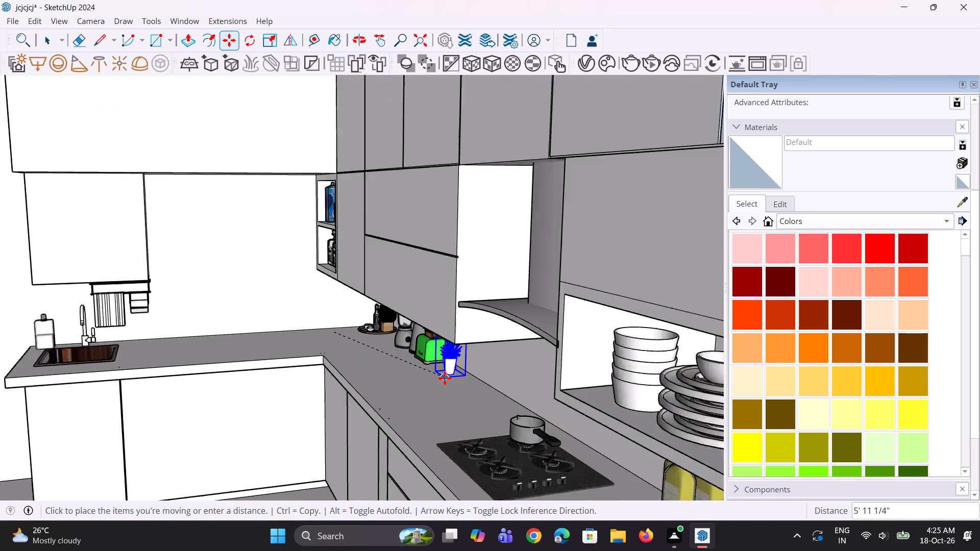
scroll(445, 378, "up", 3)
left_click(443, 377)
Fine-tune the potted plant beside the toaster with shifts of about 3 5/8", 3 13/16" and 2 1/4", and deselect it.
scroll(456, 393, "up", 1)
middle_click_drag(460, 396, 577, 400)
scroll(523, 368, "up", 3)
left_click(478, 363)
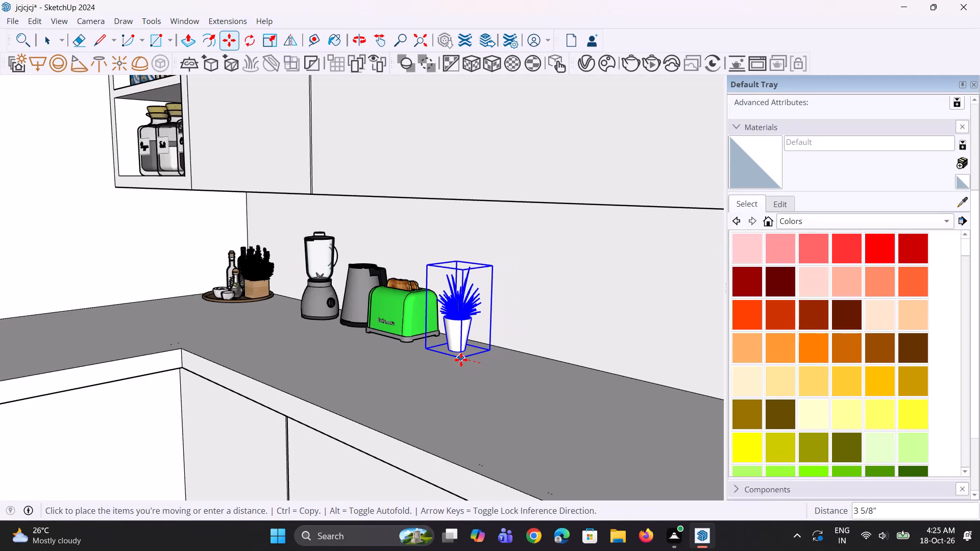
left_click(461, 360)
scroll(450, 362, "up", 2)
left_click(464, 360)
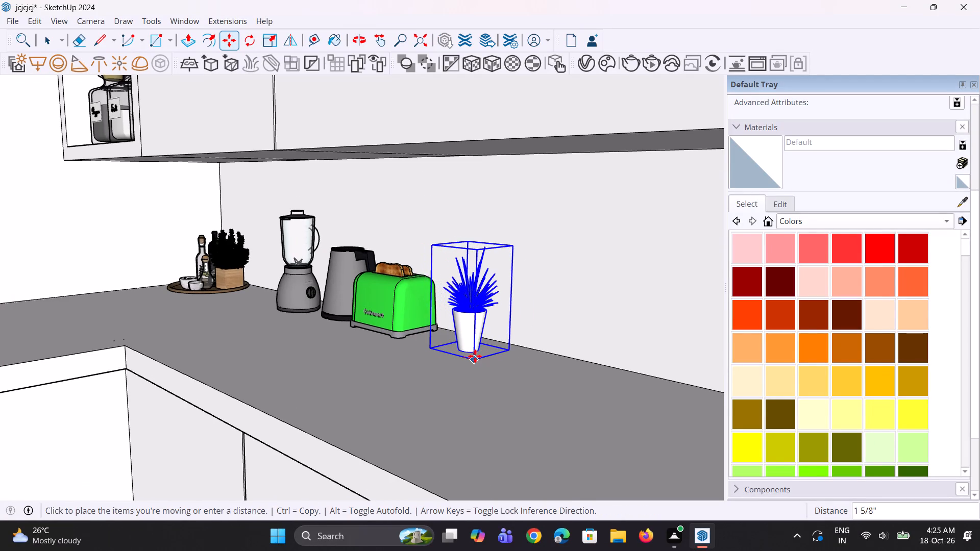
left_click(484, 353)
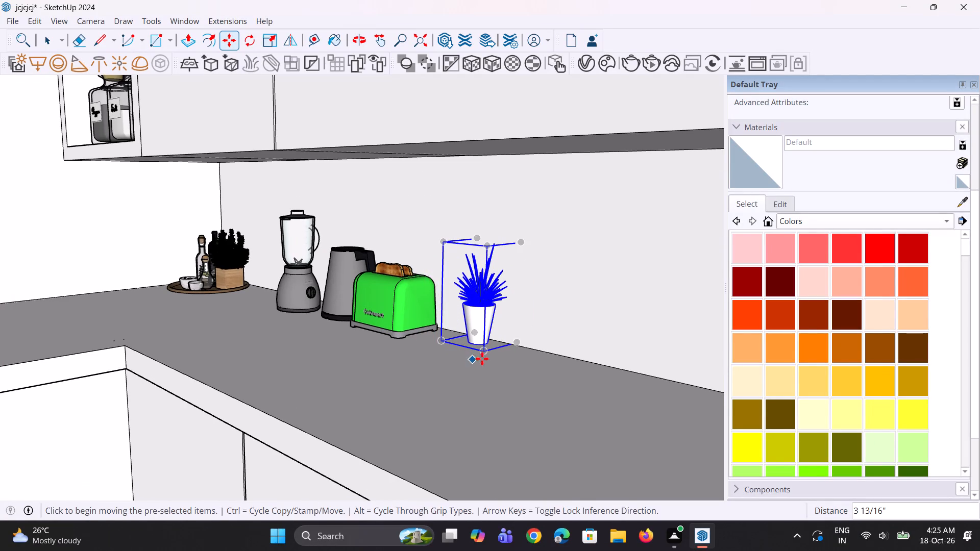
left_click(489, 355)
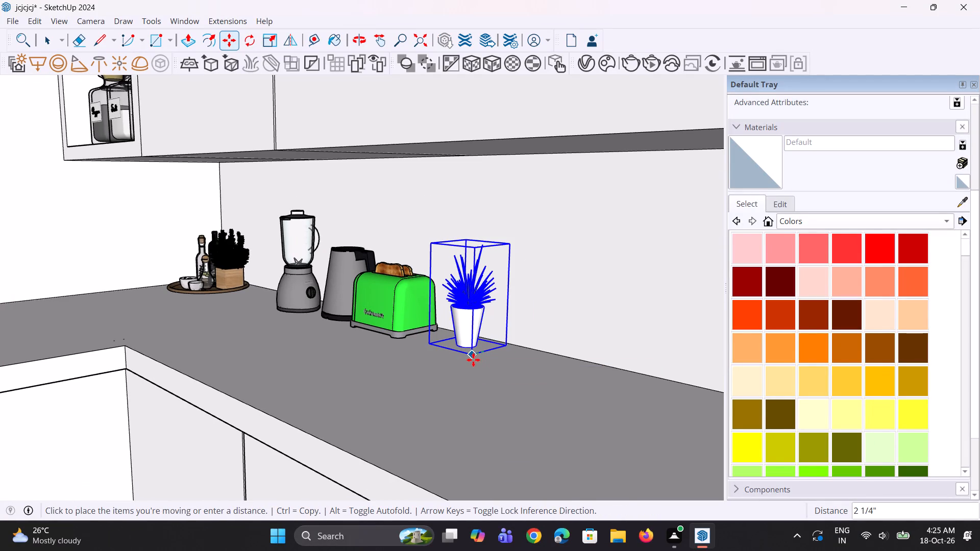
left_click(473, 360)
scroll(420, 385, "down", 5)
scroll(421, 383, "up", 1)
middle_click_drag(425, 383, 467, 384)
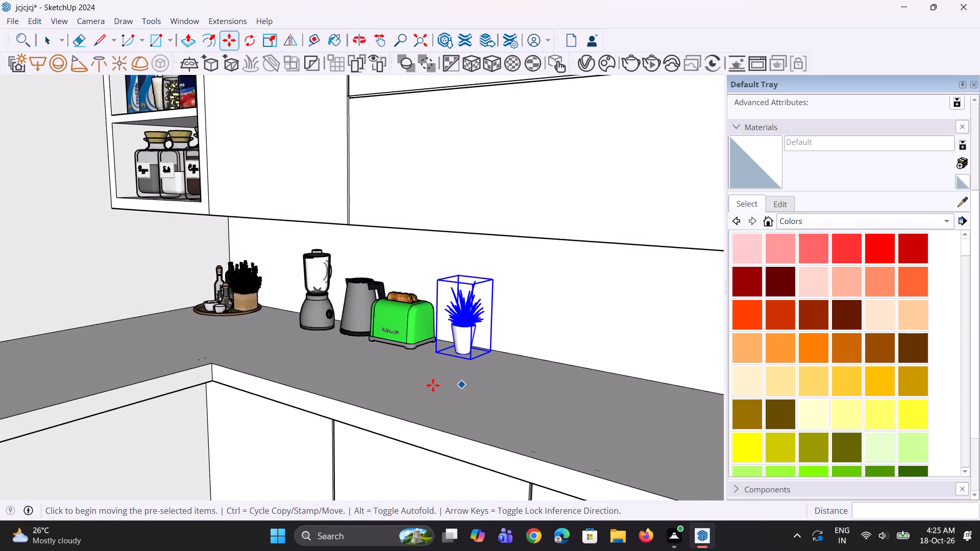
key("space")
key("space")
scroll(377, 369, "down", 15)
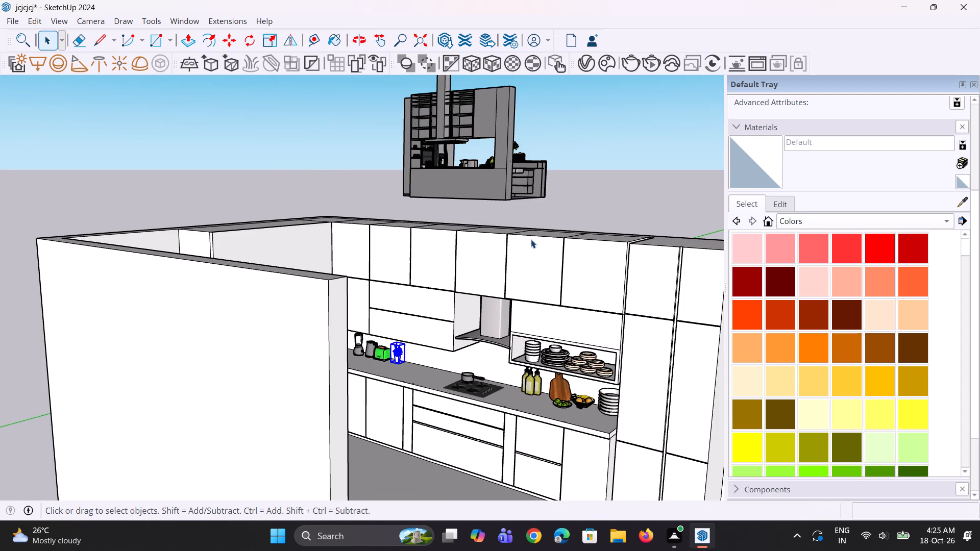
left_click(575, 204)
Create a new Generic material in the V-Ray Asset Editor and show its property settings.
middle_click_drag(459, 333, 398, 350)
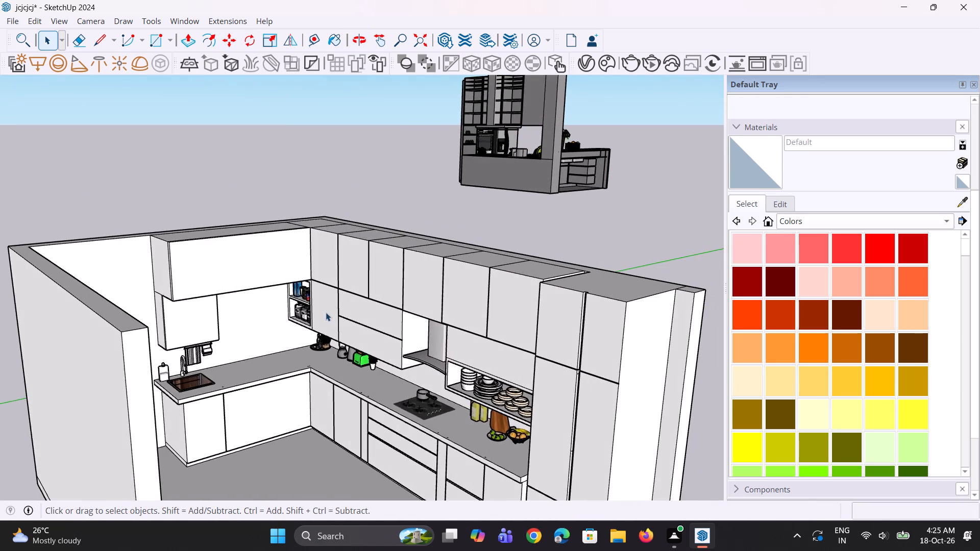
scroll(323, 306, "down", 2)
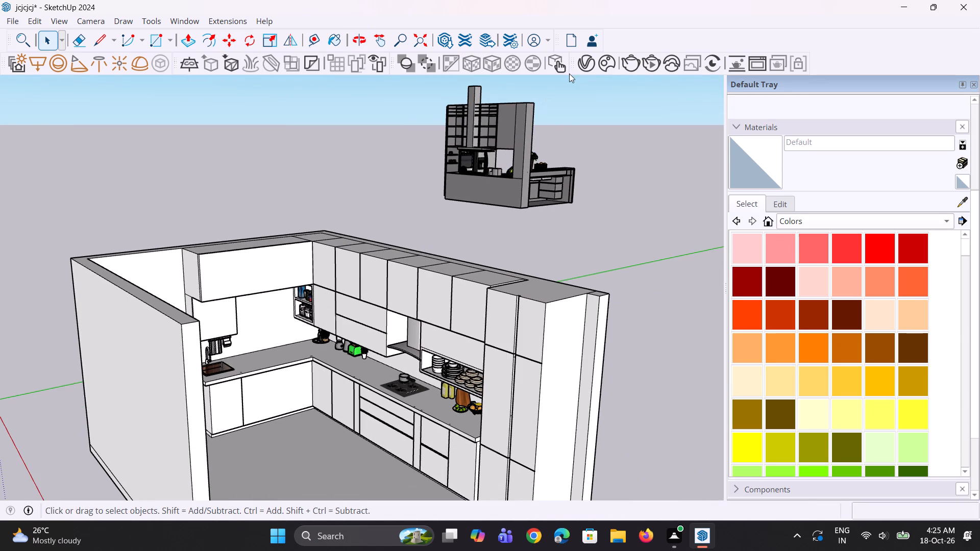
left_click(593, 63)
left_click(576, 64)
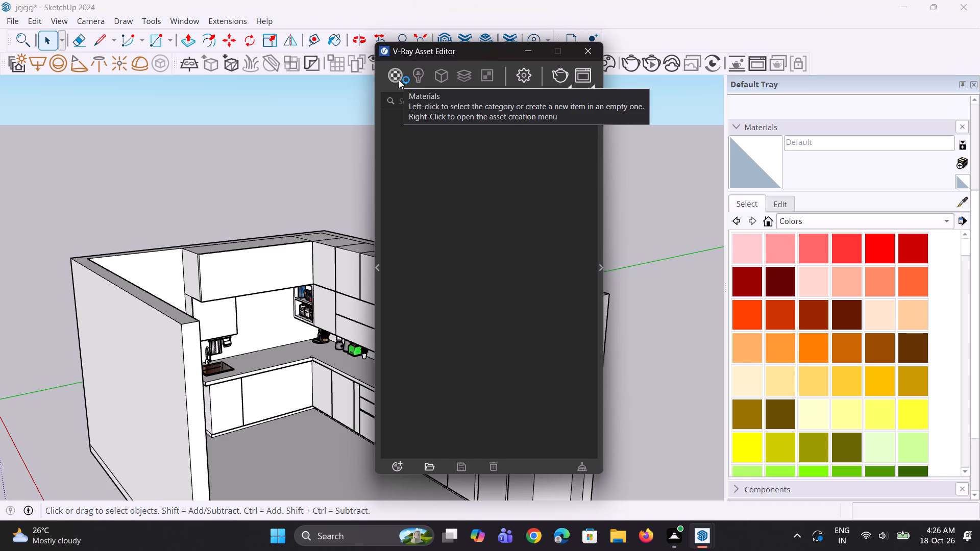
left_click(399, 80)
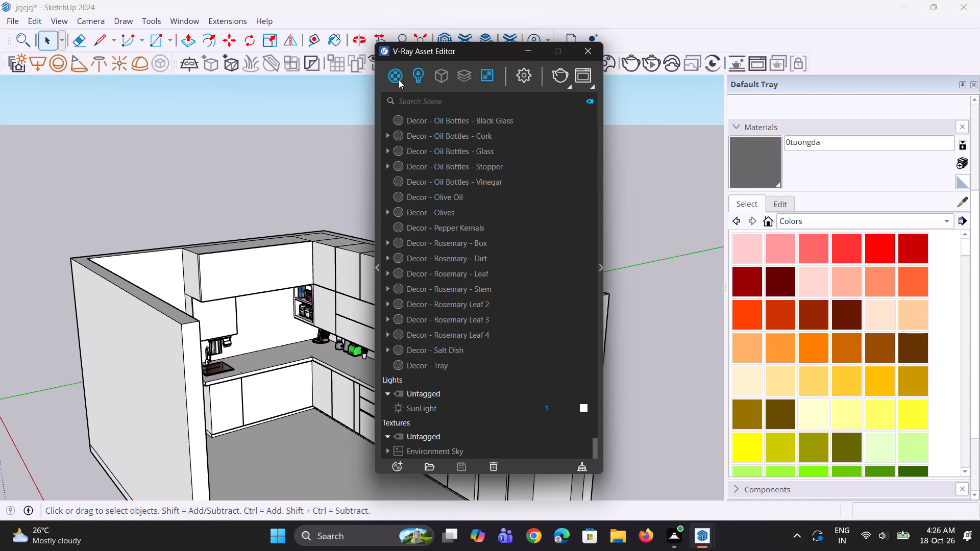
right_click(383, 79)
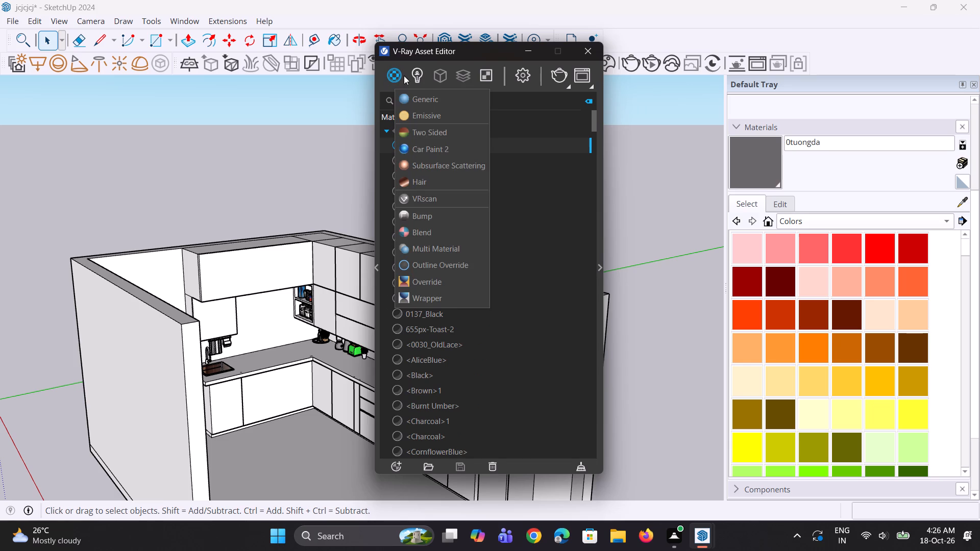
left_click(402, 98)
left_click(599, 269)
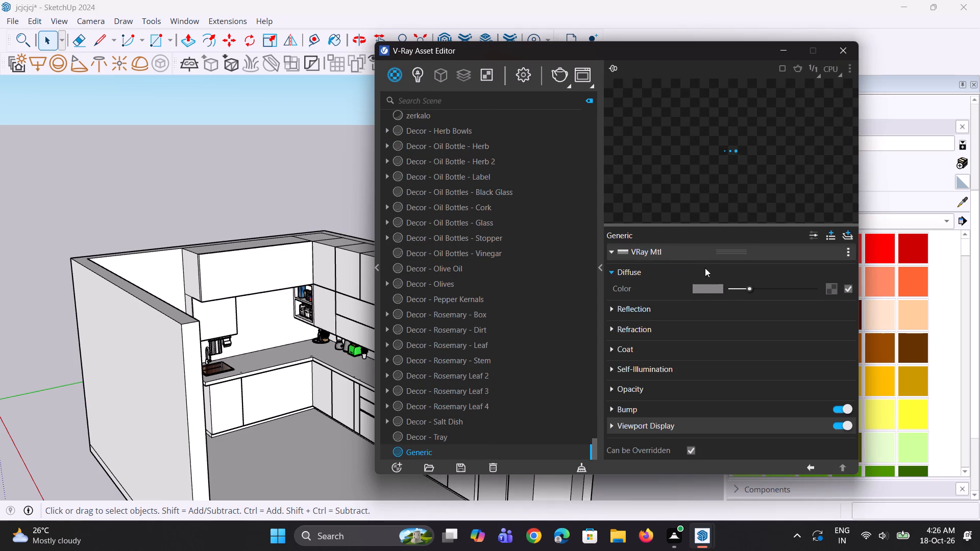
Set the Generic material's diffuse colour to a light tan with R 0.706, G 0.598 and B 0.463.
left_click(712, 291)
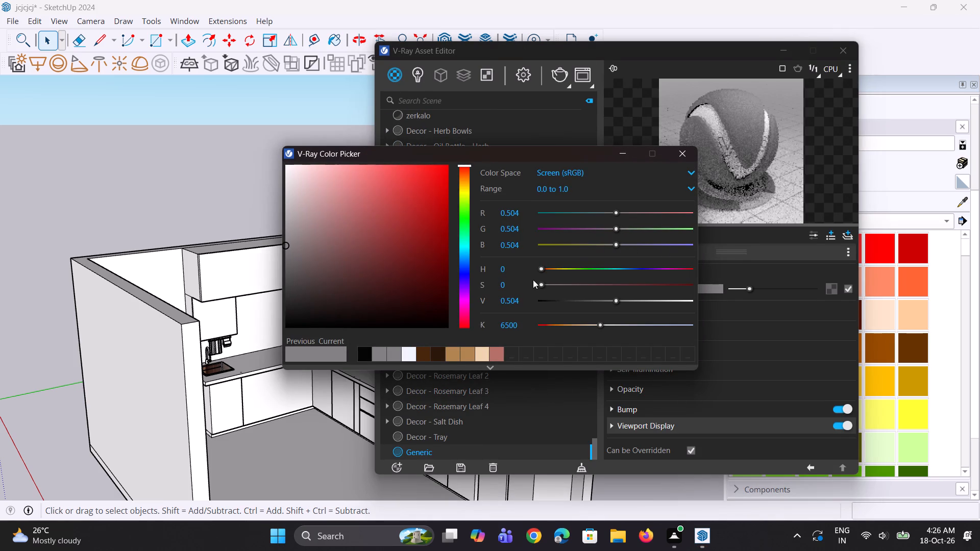
left_click(470, 354)
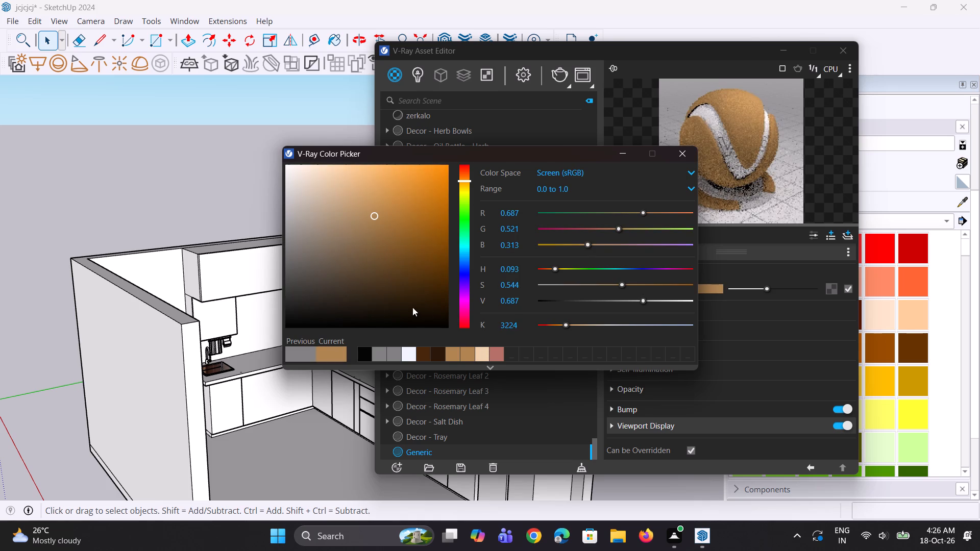
left_click(456, 353)
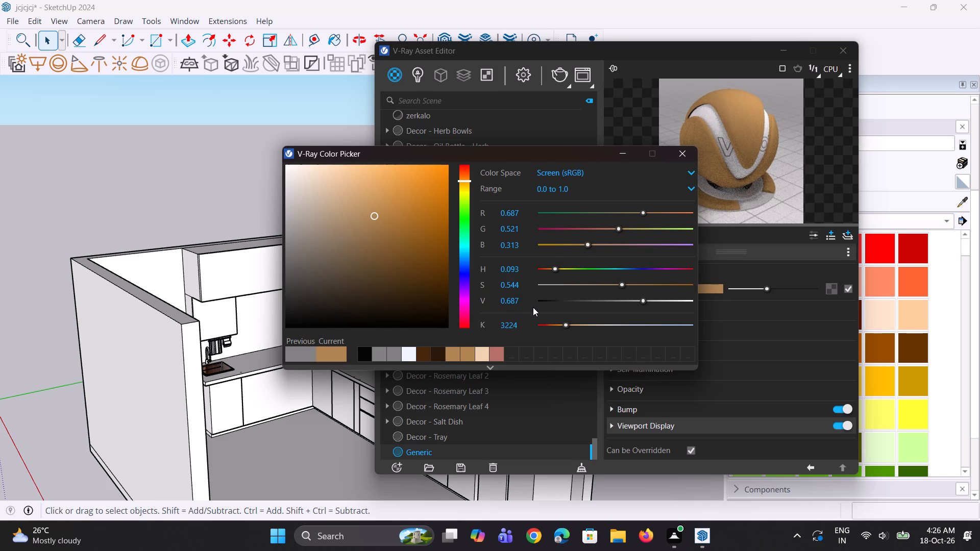
left_click(449, 360)
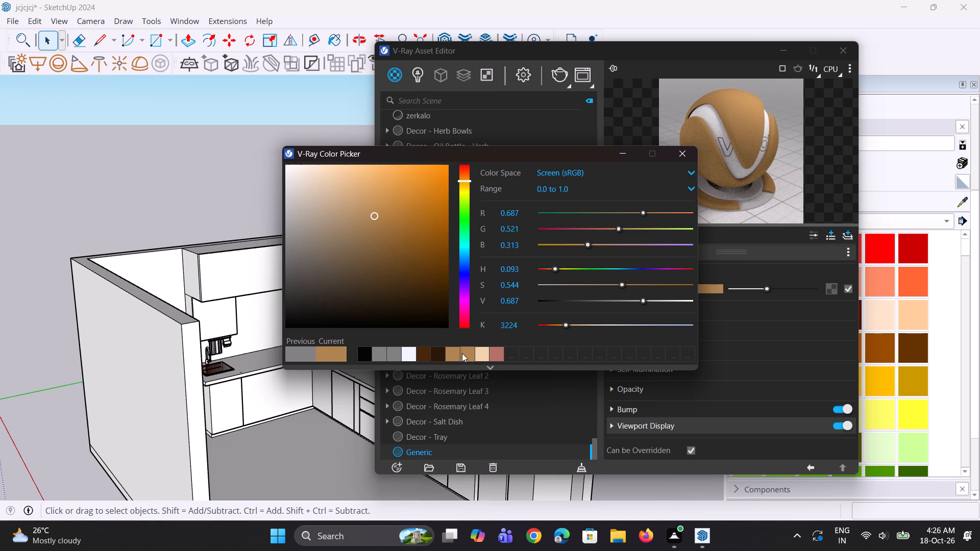
left_click(465, 355)
left_click(456, 357)
left_click_drag(594, 156, 463, 162)
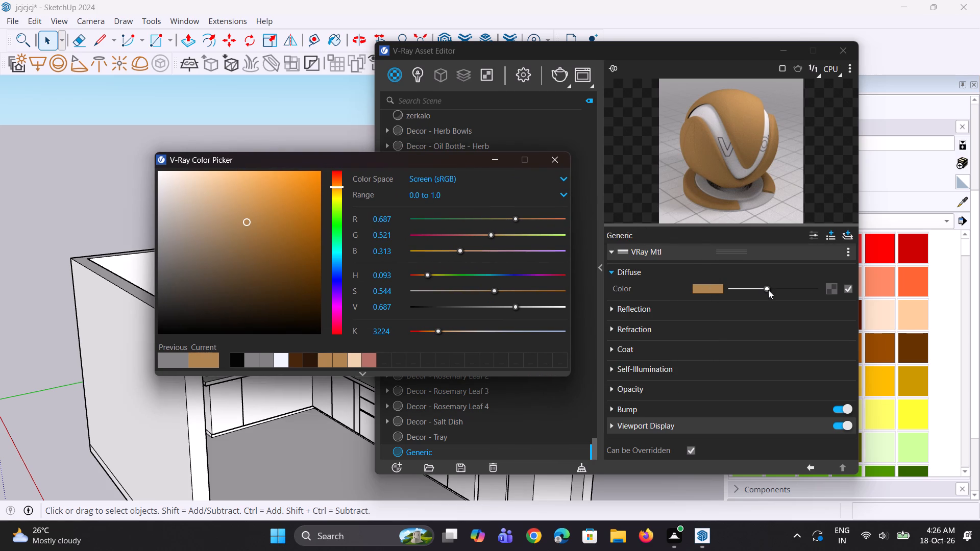
left_click_drag(768, 290, 752, 294)
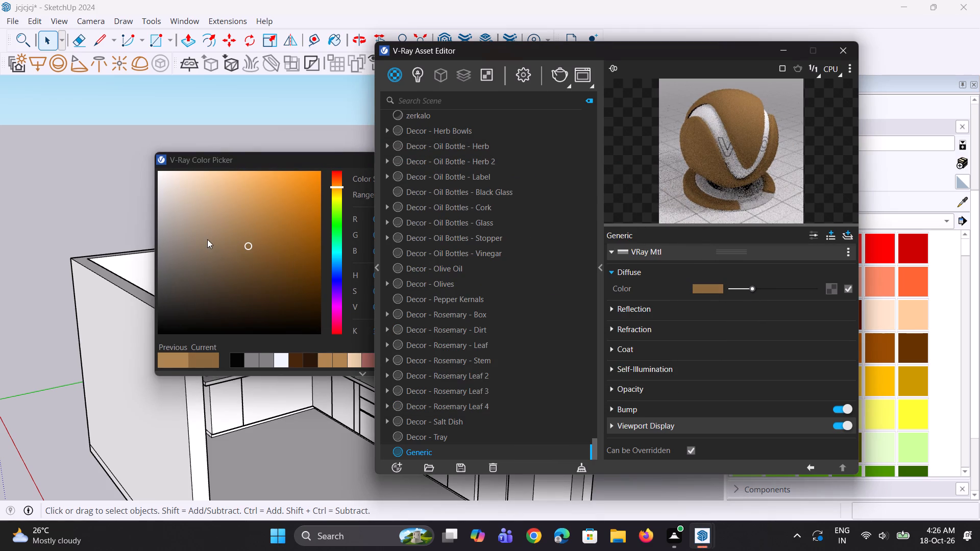
left_click(243, 219)
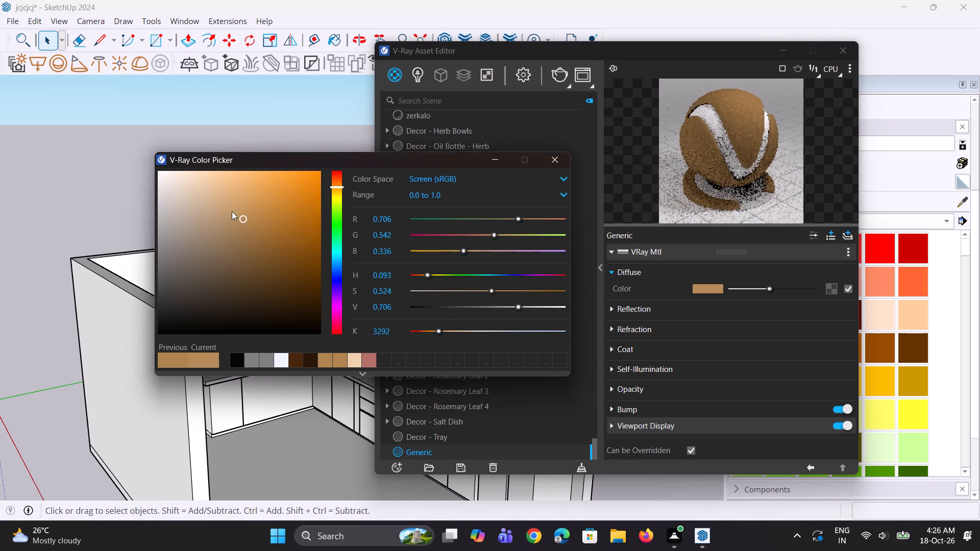
left_click(225, 207)
left_click(214, 219)
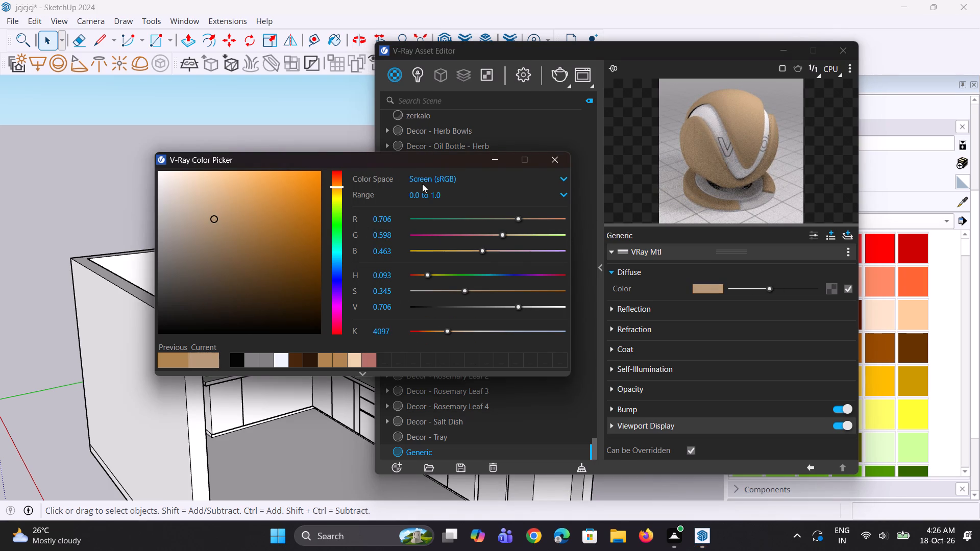
Give the Generic material a grey reflection colour of 0.424, glossiness 0.95 and reflection IOR 2.94, and minimise the V-Ray windows.
left_click(706, 310)
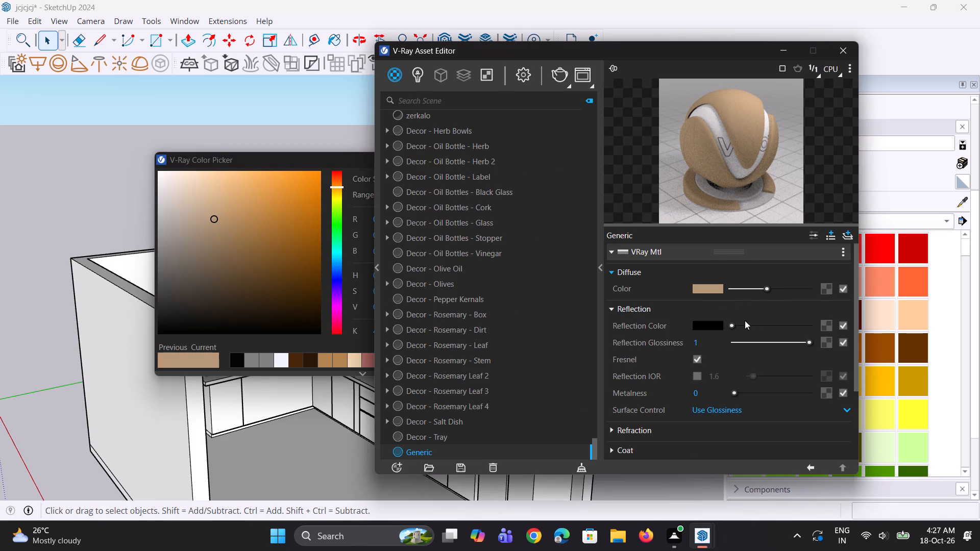
left_click_drag(738, 324, 743, 325)
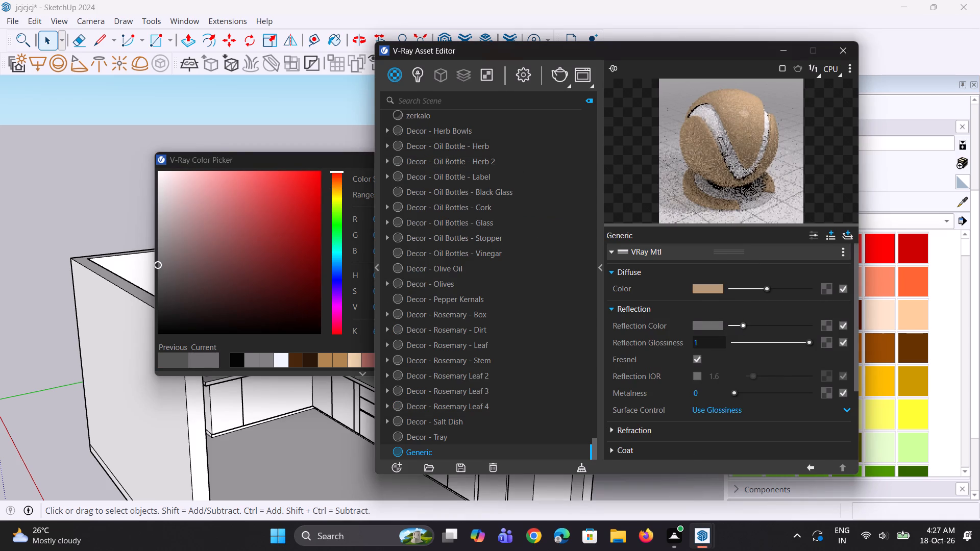
left_click_drag(708, 341, 676, 351)
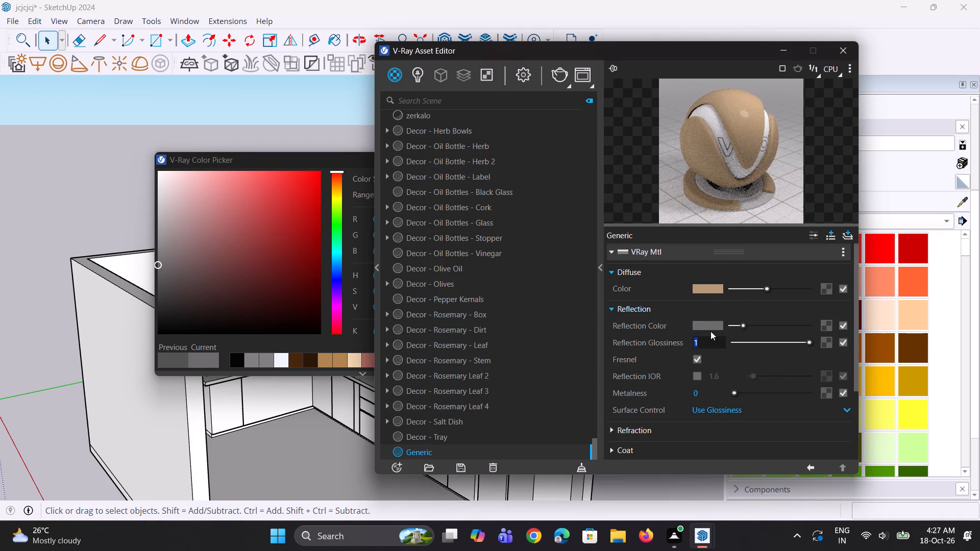
type("0.95")
key("Return")
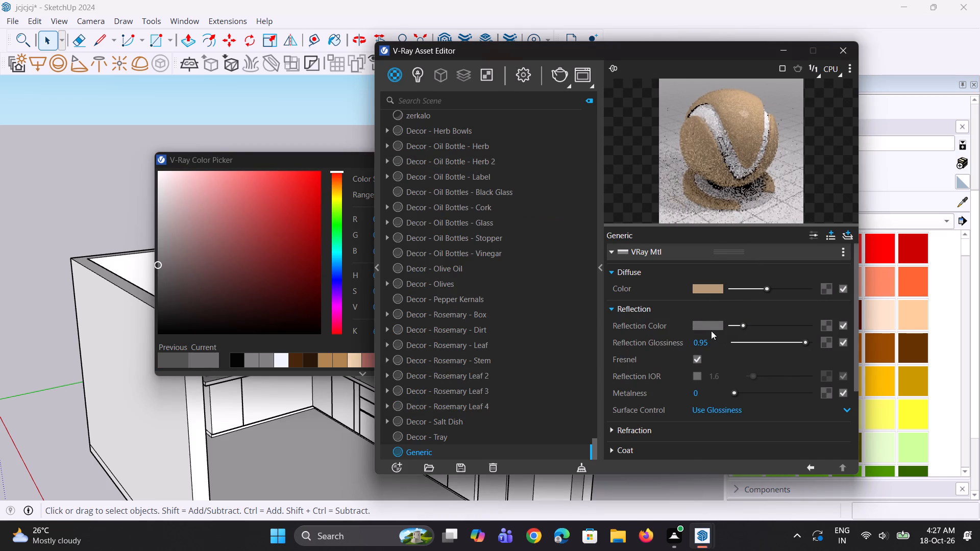
left_click(696, 374)
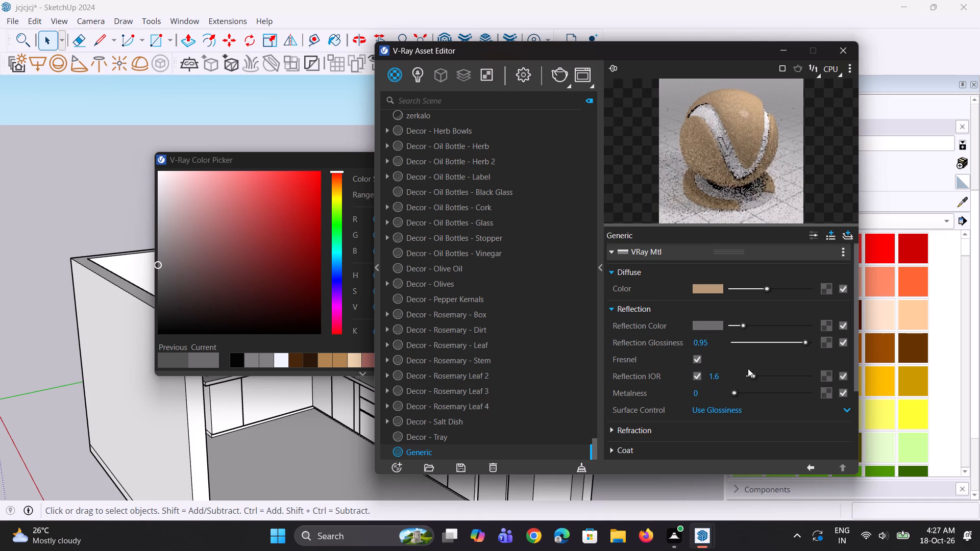
left_click(753, 377)
double_click(716, 167)
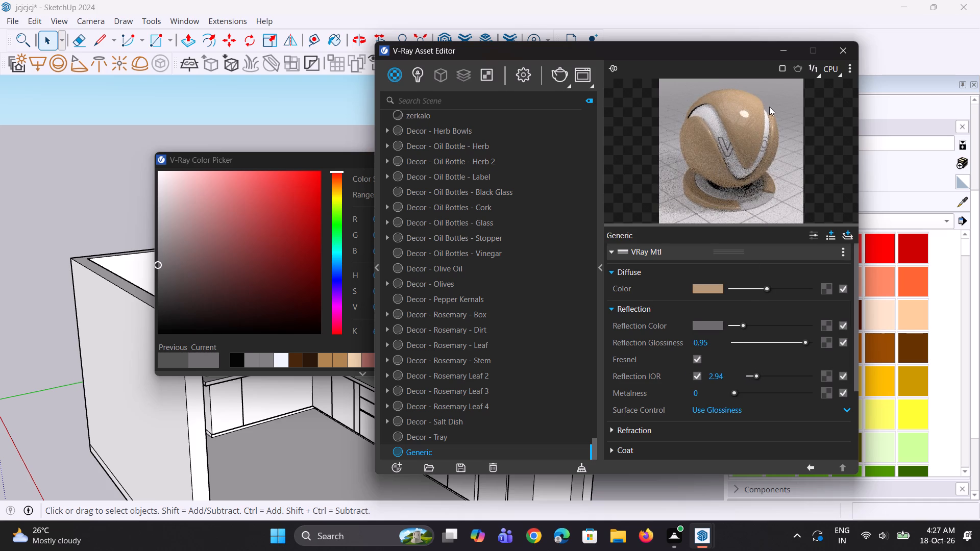
left_click(780, 53)
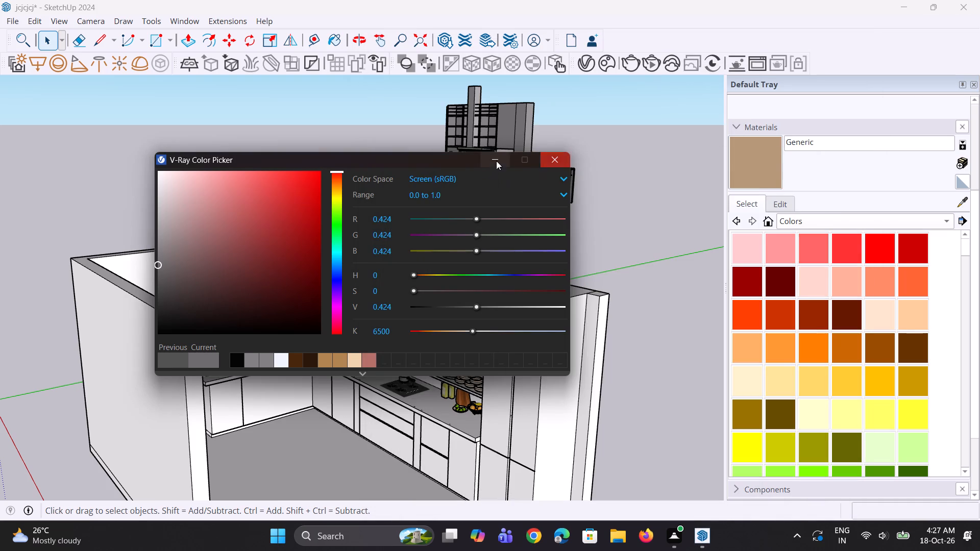
left_click(496, 160)
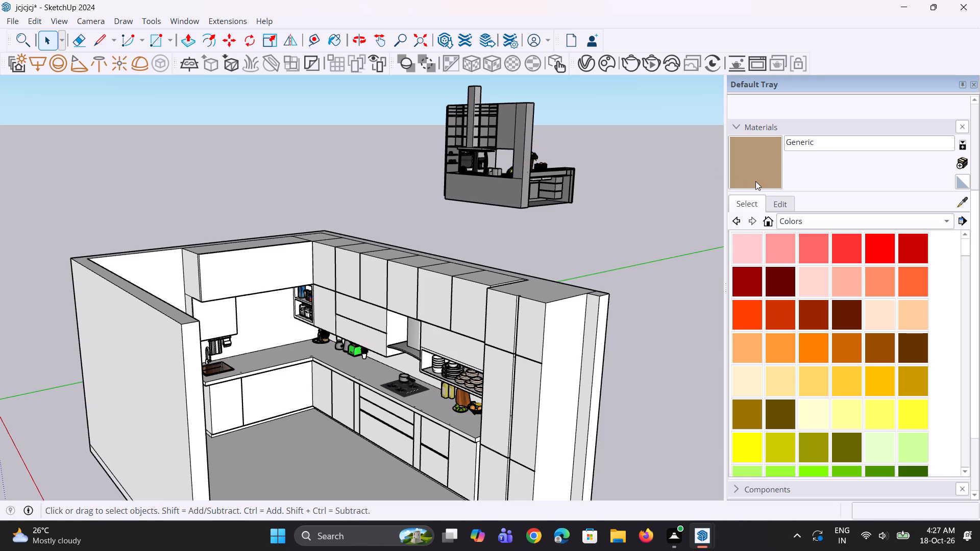
Paint all six door fronts of the tall cabinets at the end of the hob wall with the Generic material.
left_click(753, 170)
scroll(508, 494, "up", 2)
left_click(500, 478)
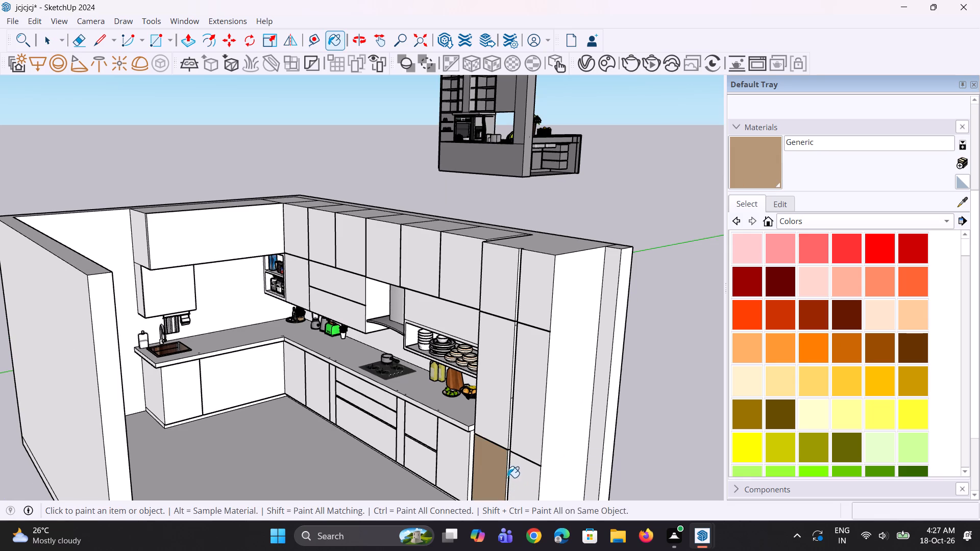
left_click(511, 479)
scroll(509, 444, "down", 4)
middle_click_drag(500, 477, 559, 452)
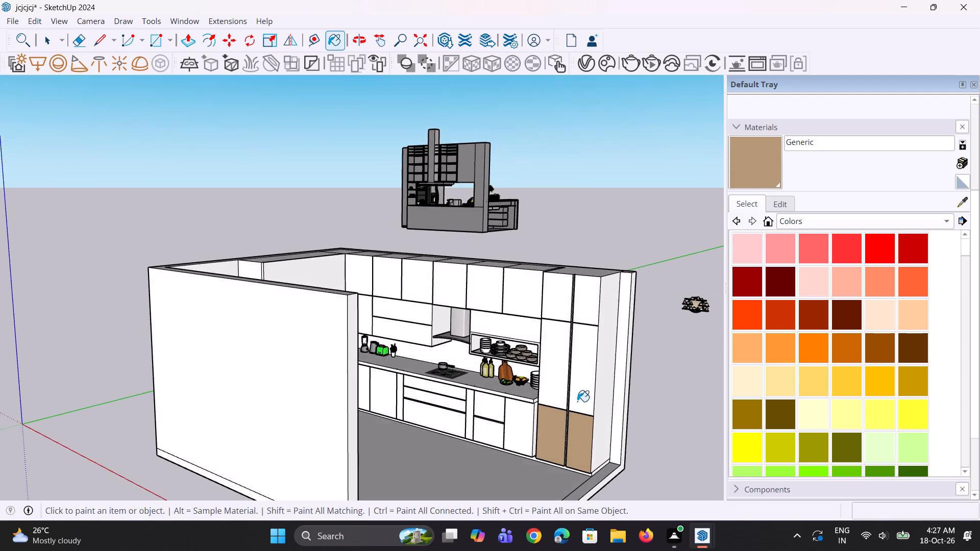
scroll(577, 392, "up", 2)
left_click(575, 391)
left_click(555, 380)
left_click(582, 291)
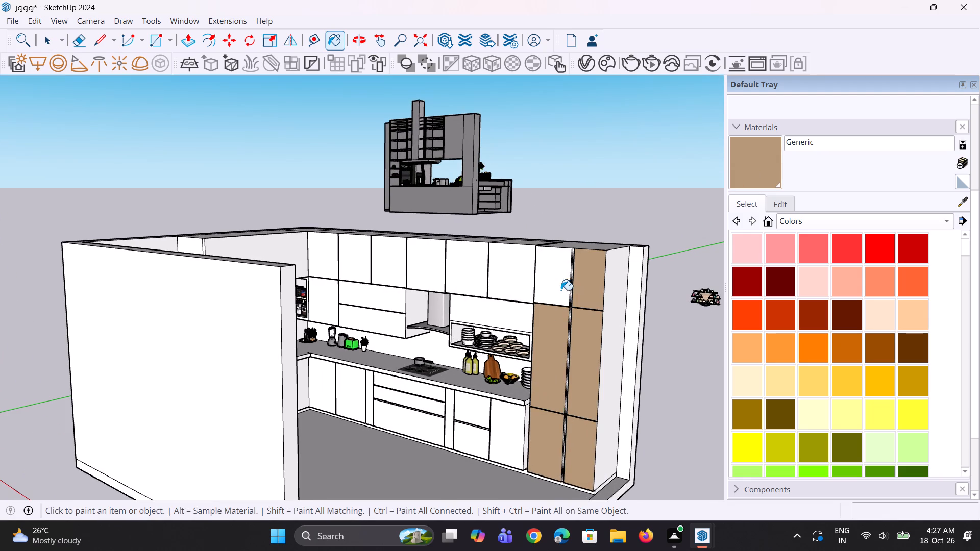
left_click(557, 290)
Paint the base fronts from the tall cabinet to the hob with Generic: the door, two drawers, narrow panel and three hob drawers.
scroll(511, 424, "up", 2)
left_click(507, 436)
scroll(469, 444, "up", 3)
left_click(469, 444)
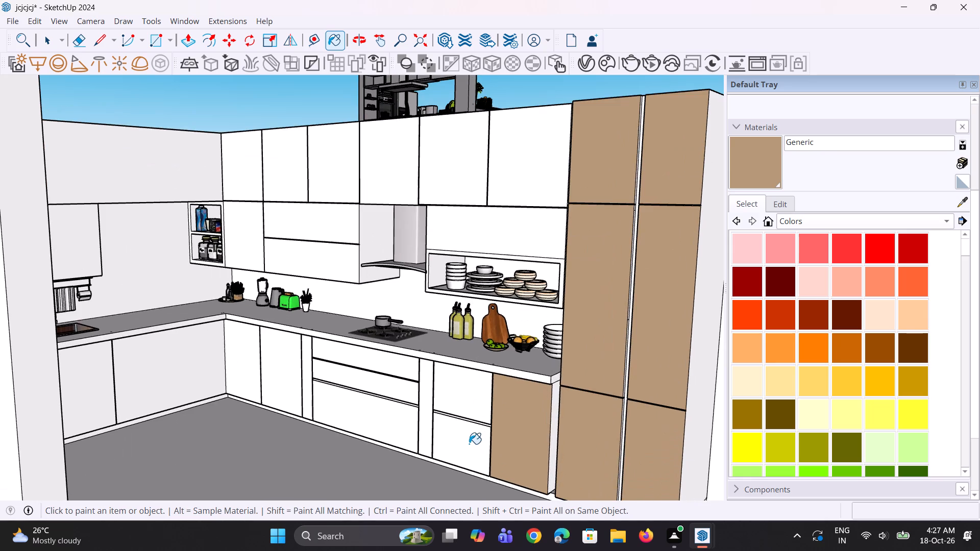
left_click(482, 400)
scroll(430, 411, "up", 2)
left_click(430, 411)
left_click(396, 411)
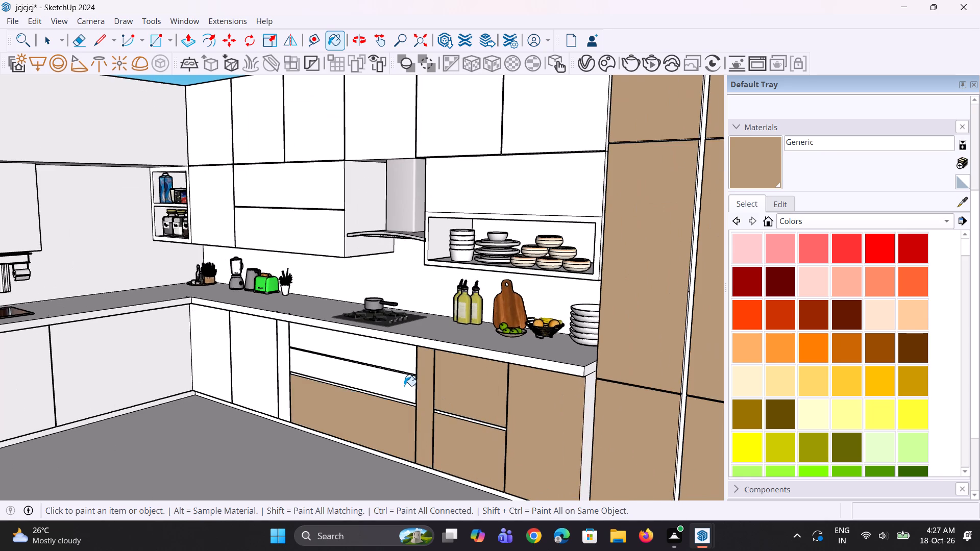
left_click(404, 386)
left_click(405, 372)
left_click(411, 366)
scroll(395, 379, "up", 5)
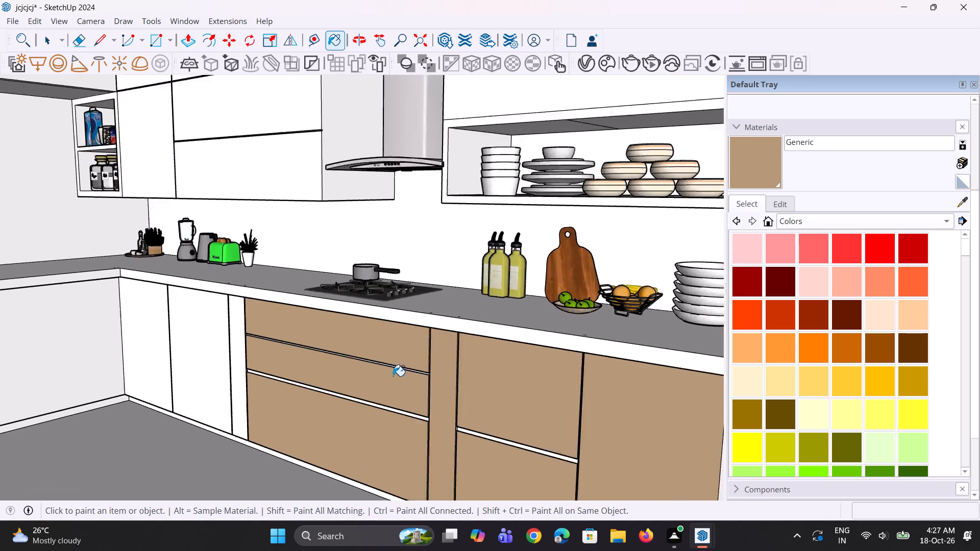
scroll(393, 376, "up", 6)
scroll(449, 378, "down", 12)
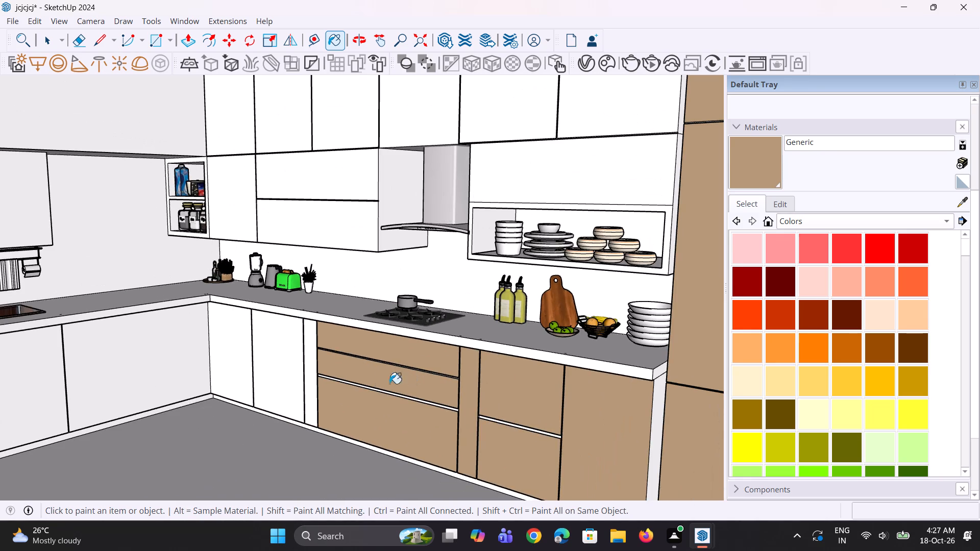
Paint the remaining base fronts with Generic: the narrow panel and two doors towards the corner, and both fronts on the sink side.
left_click(310, 386)
left_click(283, 383)
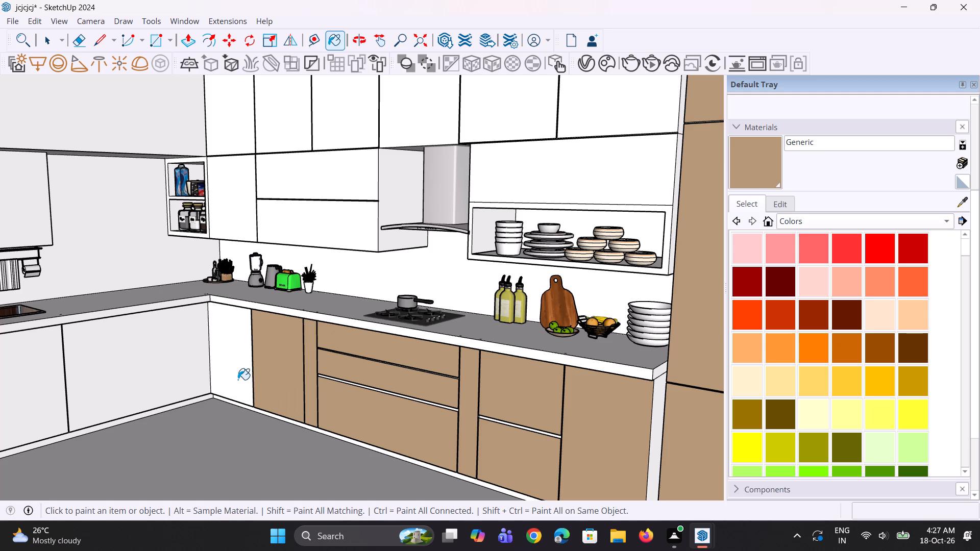
left_click(238, 380)
scroll(375, 371, "down", 3)
middle_click_drag(323, 380, 216, 395)
scroll(184, 378, "up", 2)
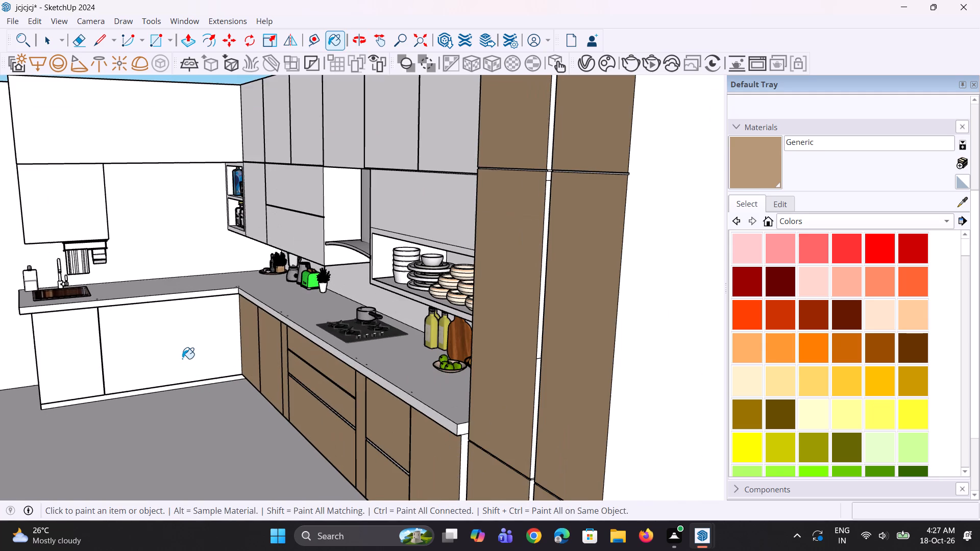
left_click(182, 358)
left_click(97, 366)
Paint the narrow side face of the base unit next to the tall cabinet with the Generic material.
middle_click_drag(101, 367, 189, 371)
scroll(223, 379, "down", 7)
scroll(325, 414, "up", 7)
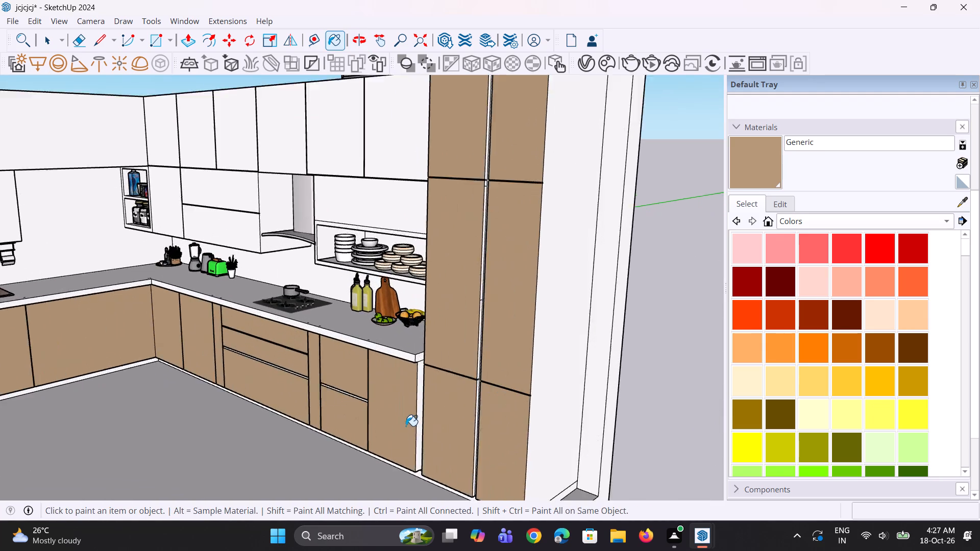
scroll(406, 426, "up", 2)
left_click(424, 416)
Examine the painted base cabinets and the gaps between the drawer fronts under the hob from close up.
scroll(317, 399, "down", 4)
middle_click_drag(324, 404, 386, 326)
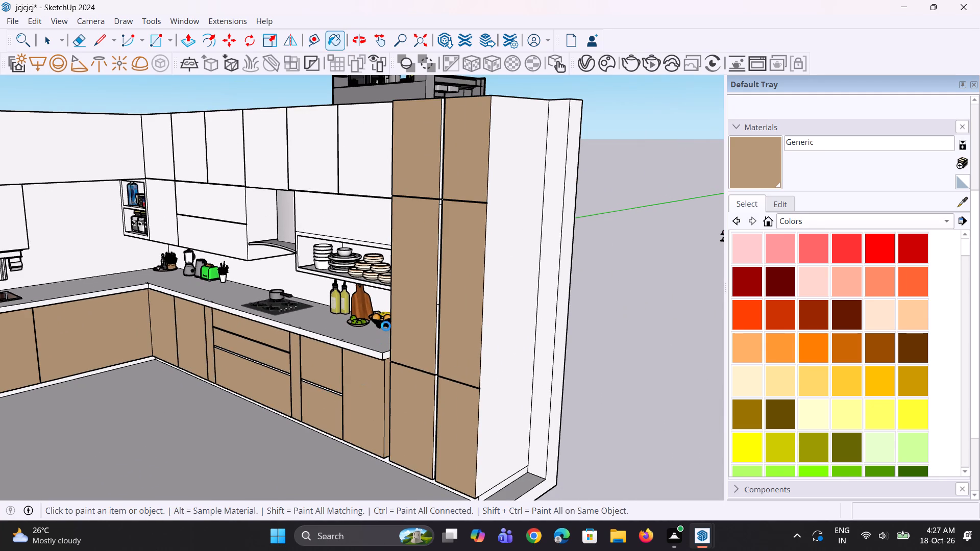
middle_click_drag(386, 326, 387, 324)
scroll(401, 324, "down", 1)
scroll(256, 344, "up", 4)
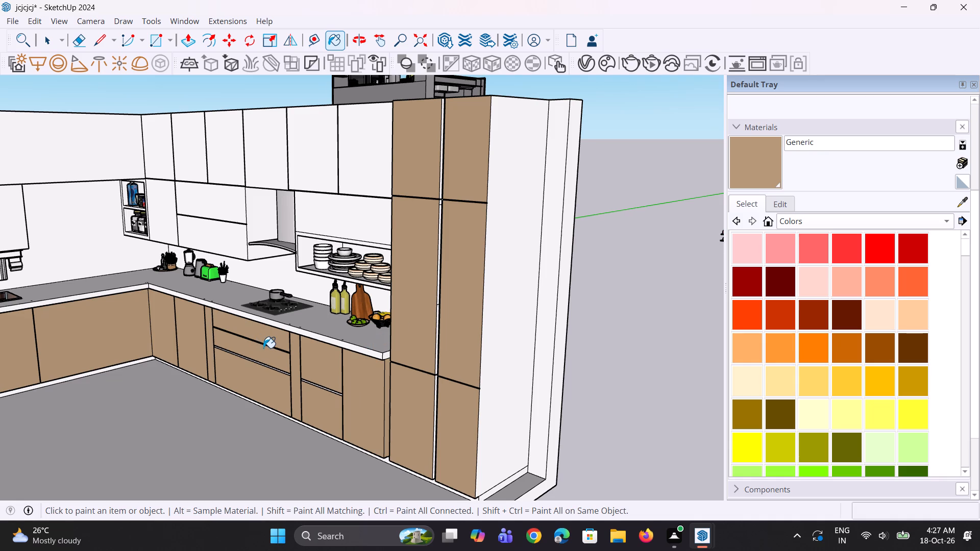
scroll(263, 348, "up", 18)
middle_click_drag(290, 341, 314, 318)
scroll(304, 330, "up", 1)
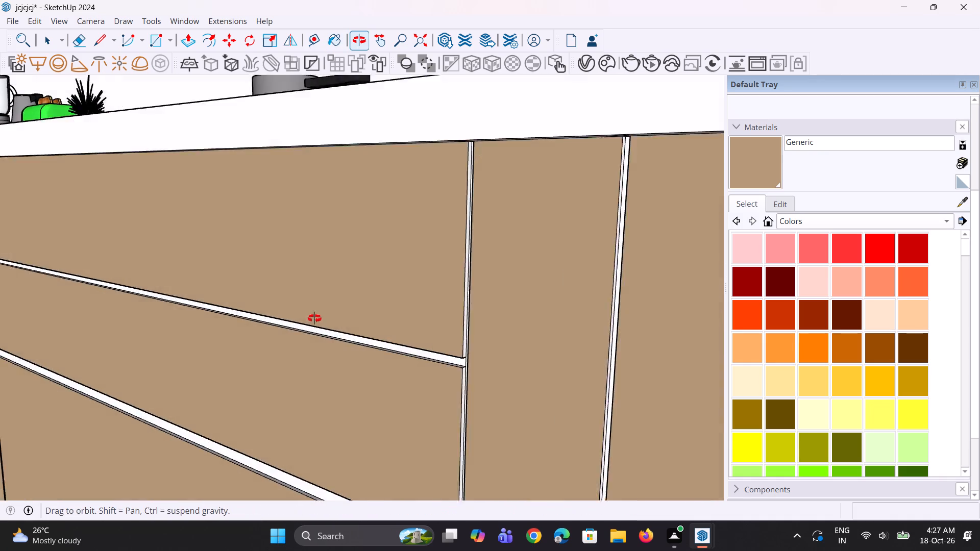
middle_click_drag(314, 318, 316, 315)
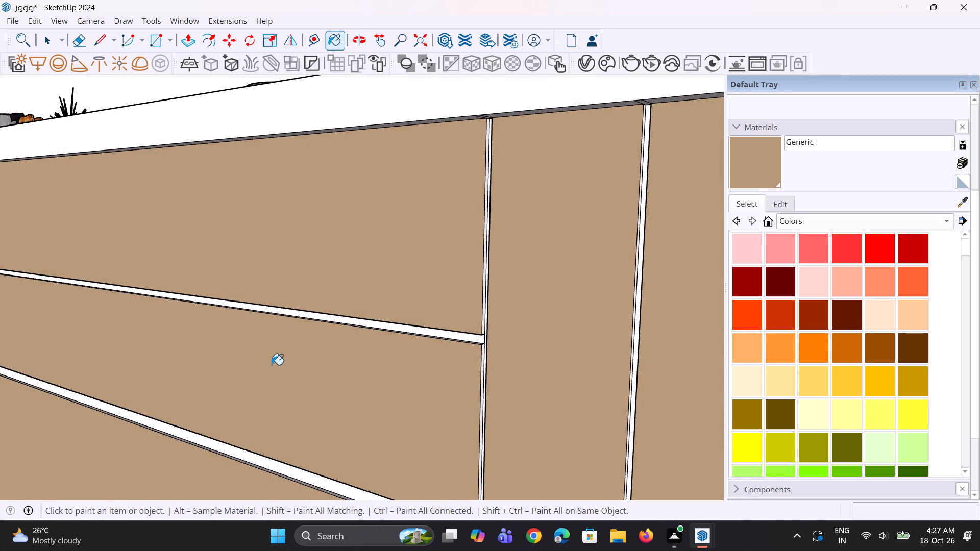
scroll(272, 360, "down", 19)
scroll(274, 340, "down", 5)
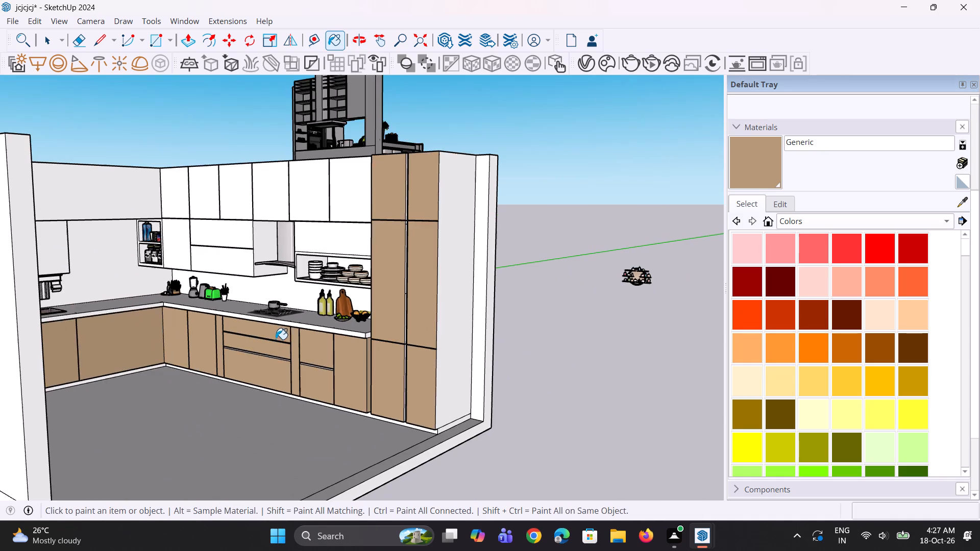
Examine the unpainted wall cabinets and the gaps between the painted drawer fronts beside the hob, close up and from above.
middle_click_drag(281, 337, 304, 372)
scroll(369, 291, "up", 5)
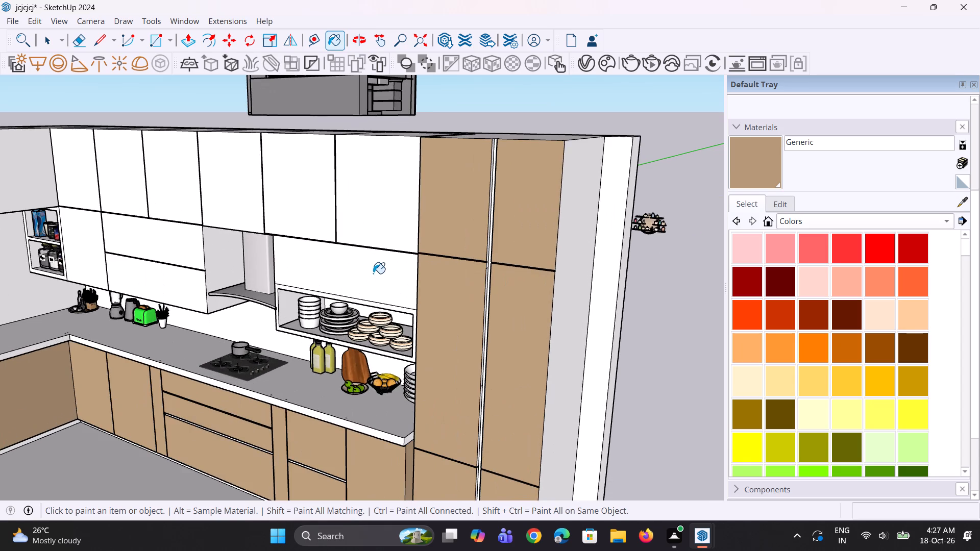
middle_click_drag(373, 275, 354, 280)
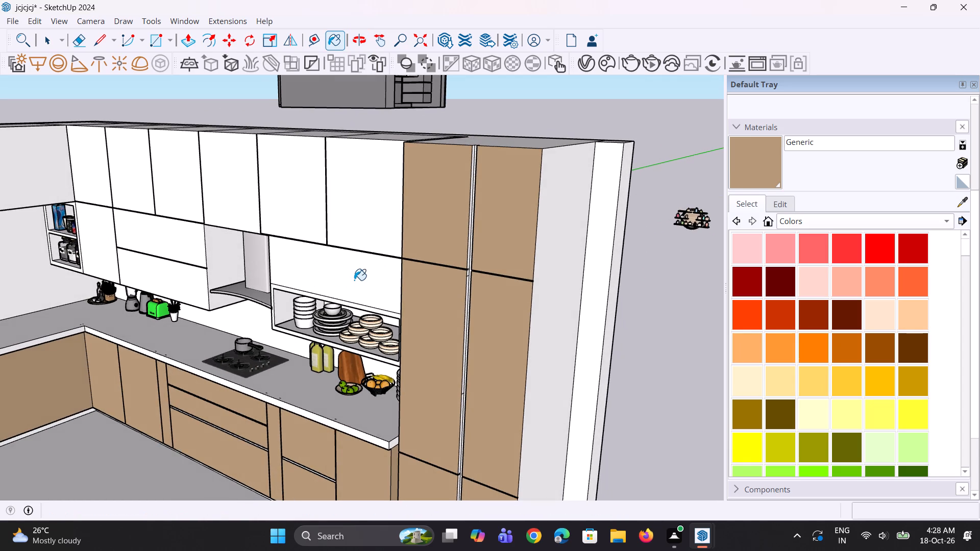
scroll(267, 474, "up", 15)
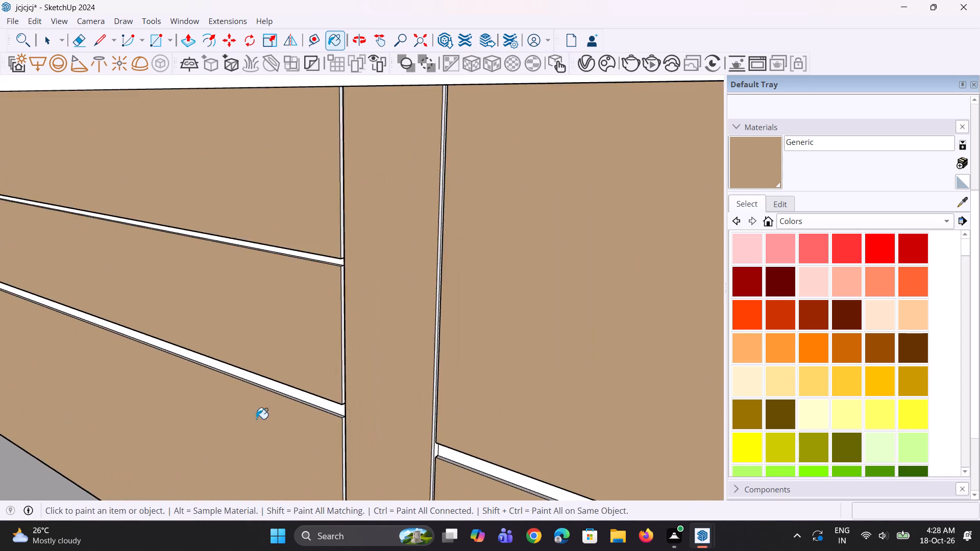
scroll(256, 419, "up", 2)
middle_click_drag(271, 406, 289, 382)
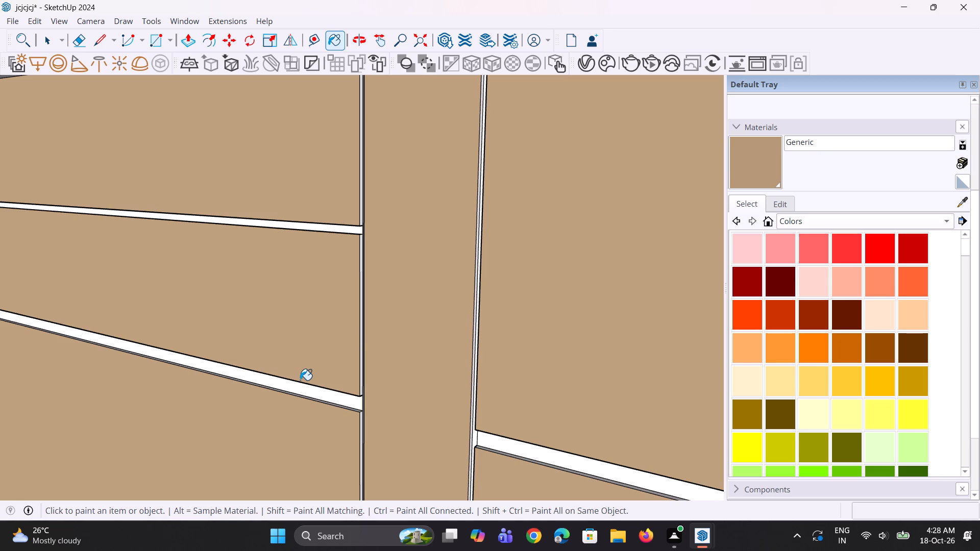
scroll(301, 380, "down", 6)
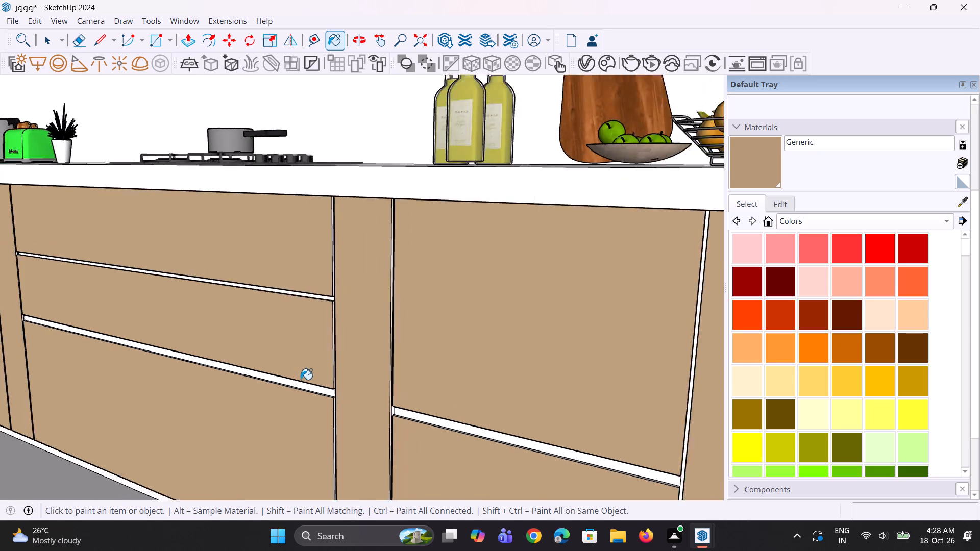
scroll(301, 380, "down", 6)
scroll(263, 398, "up", 5)
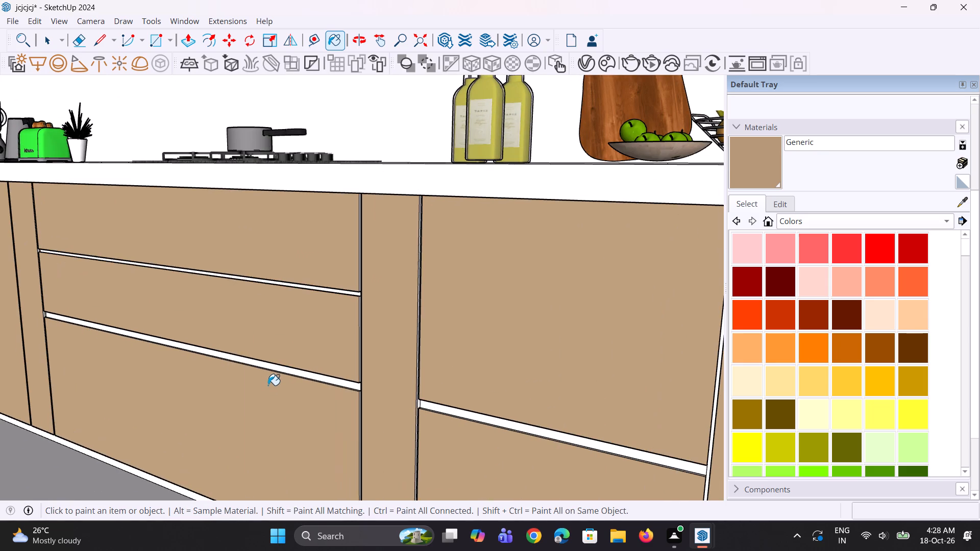
scroll(333, 325, "up", 3)
scroll(373, 205, "up", 5)
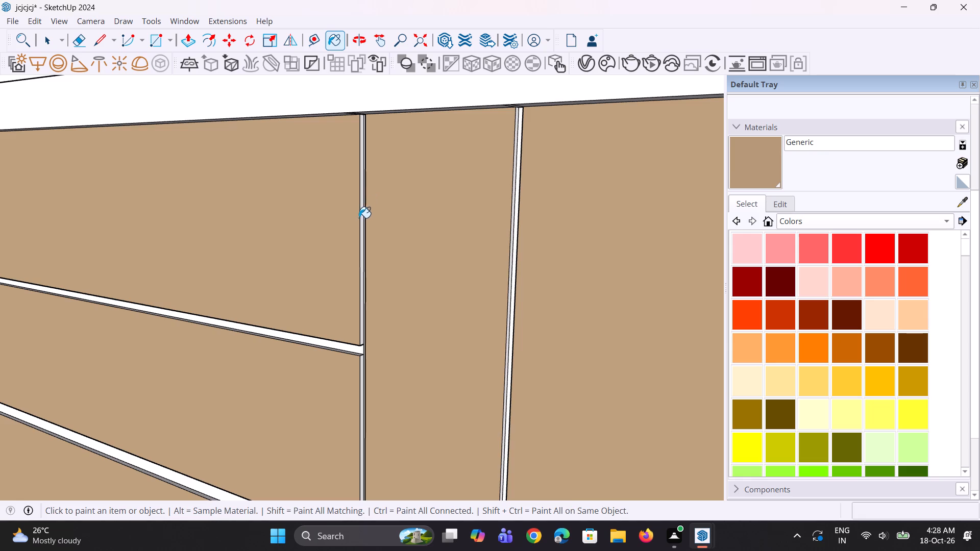
scroll(343, 223, "down", 3)
scroll(313, 374, "down", 13)
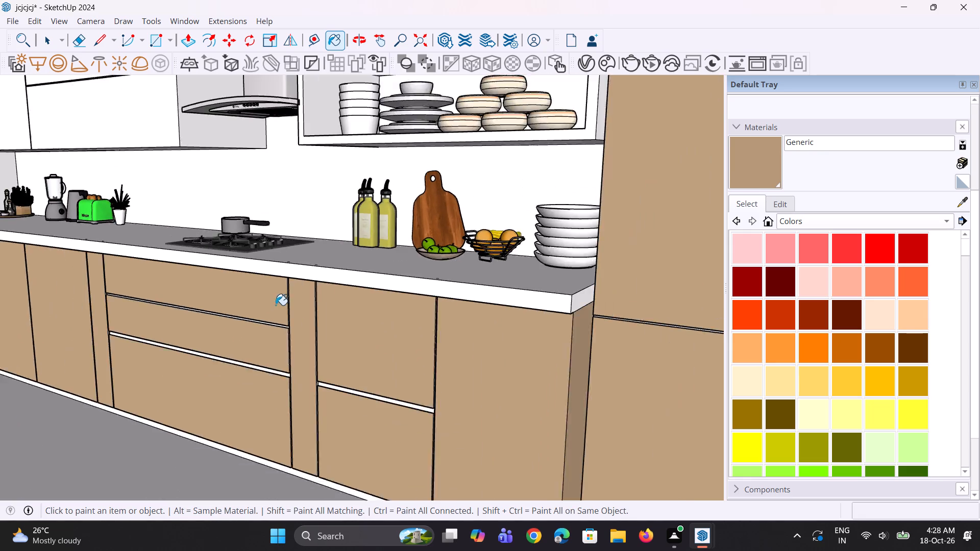
middle_click_drag(286, 310, 294, 359)
scroll(312, 332, "down", 15)
scroll(325, 263, "up", 2)
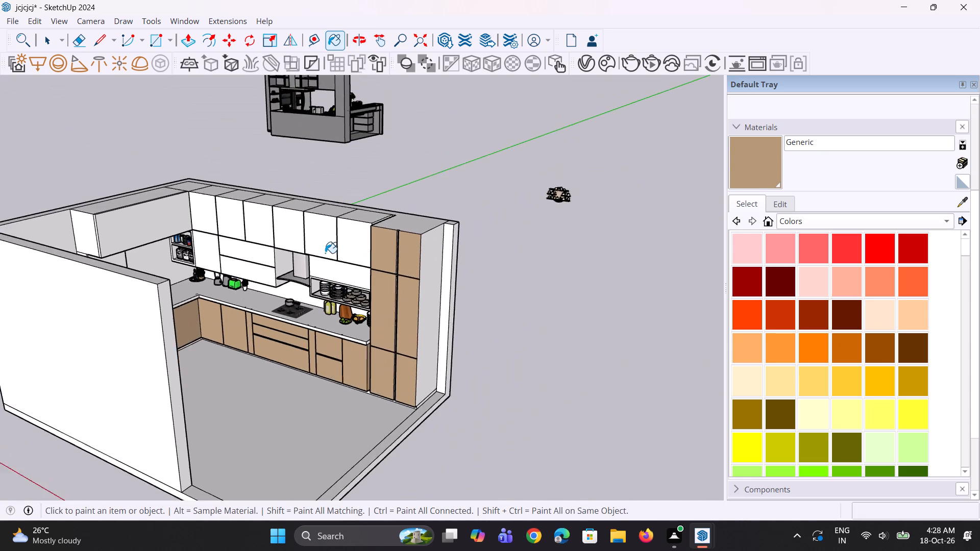
scroll(325, 253, "up", 3)
middle_click_drag(299, 278, 227, 264)
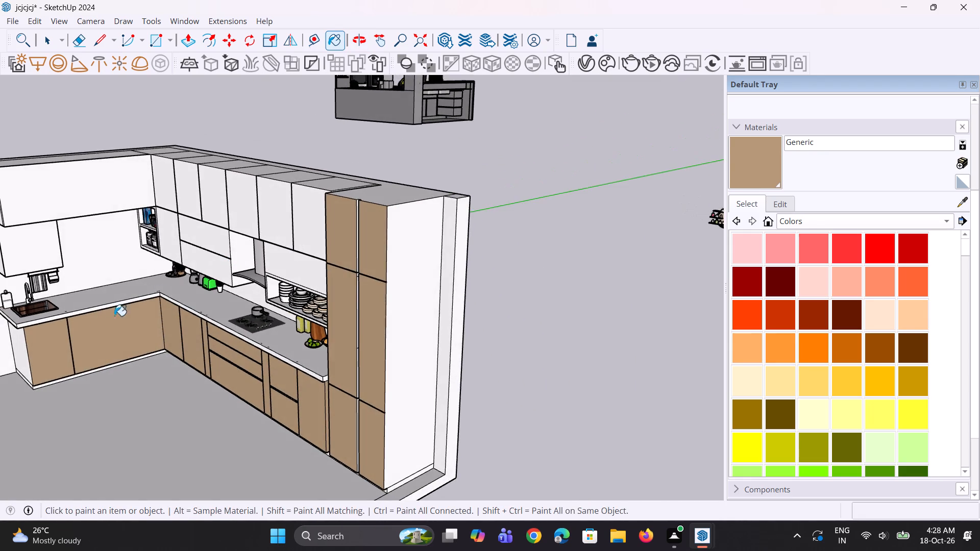
Paint the white end face of the sink-side base cabinets with the Generic material.
scroll(66, 338, "up", 2)
left_click(15, 349)
Examine the painted base and tall cabinet fronts against the wall cabinets from several angles.
middle_click_drag(53, 348, 218, 340)
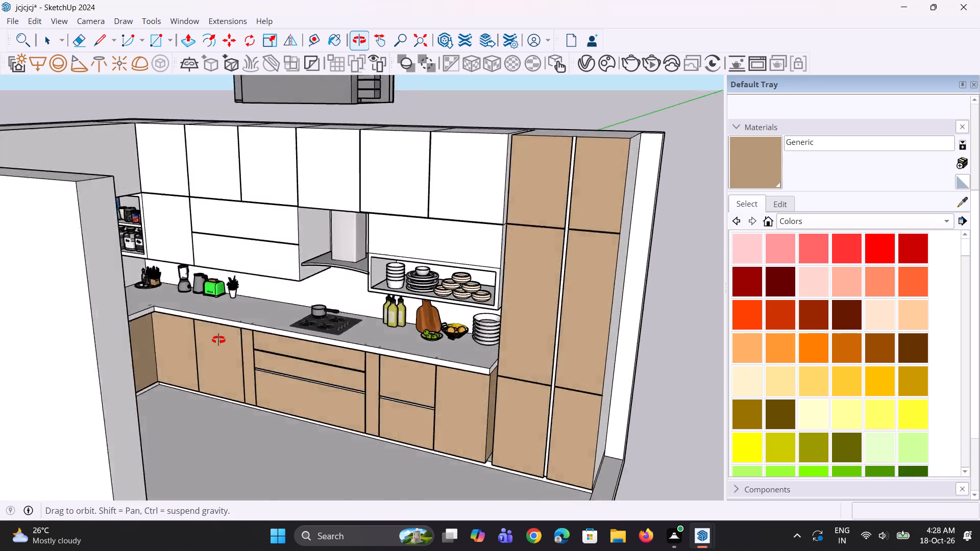
middle_click_drag(218, 340, 192, 382)
scroll(383, 382, "down", 3)
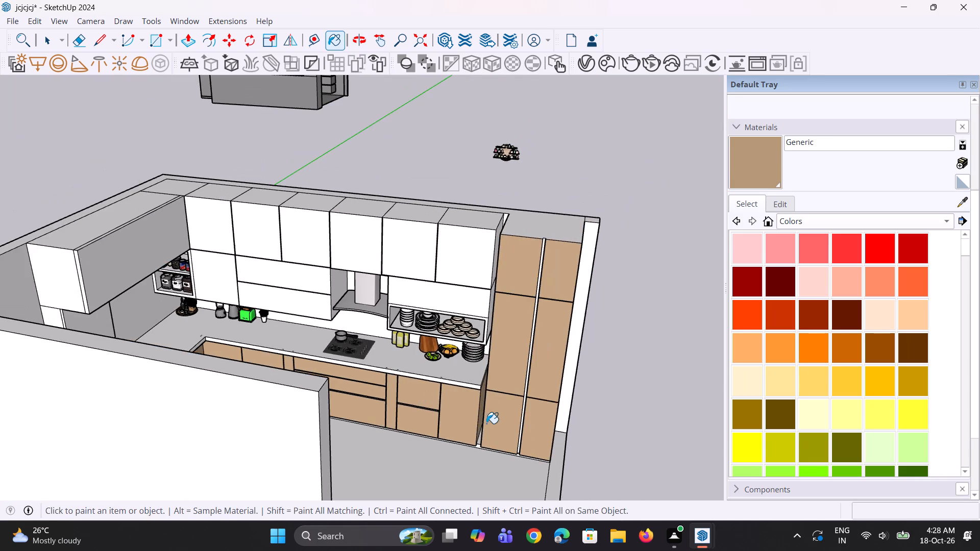
scroll(488, 420, "up", 3)
scroll(382, 375, "up", 2)
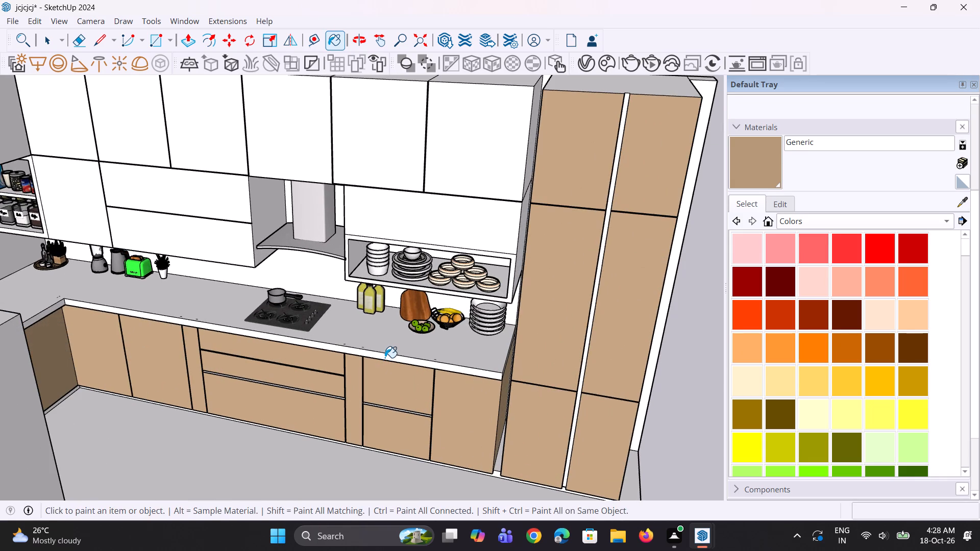
scroll(400, 341, "down", 3)
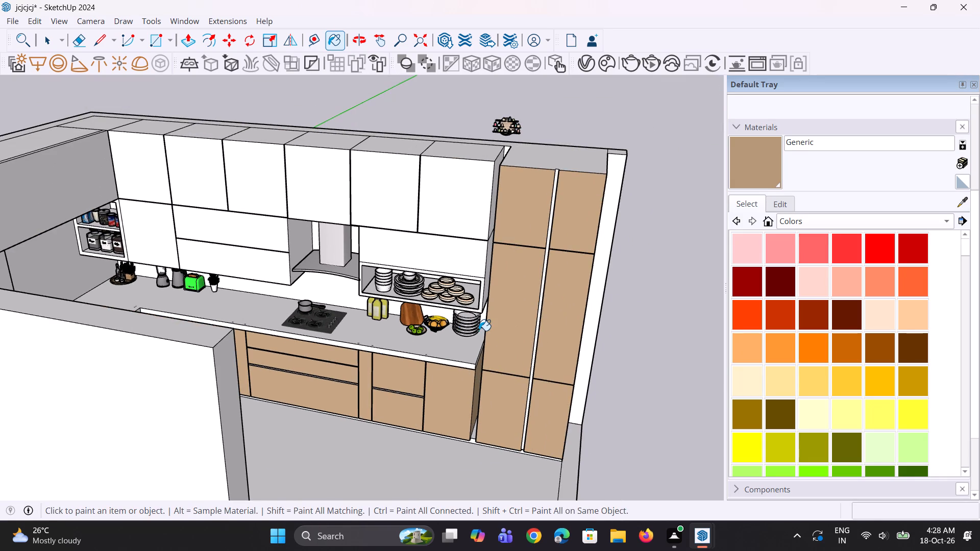
scroll(461, 329, "down", 3)
middle_click_drag(457, 361, 435, 321)
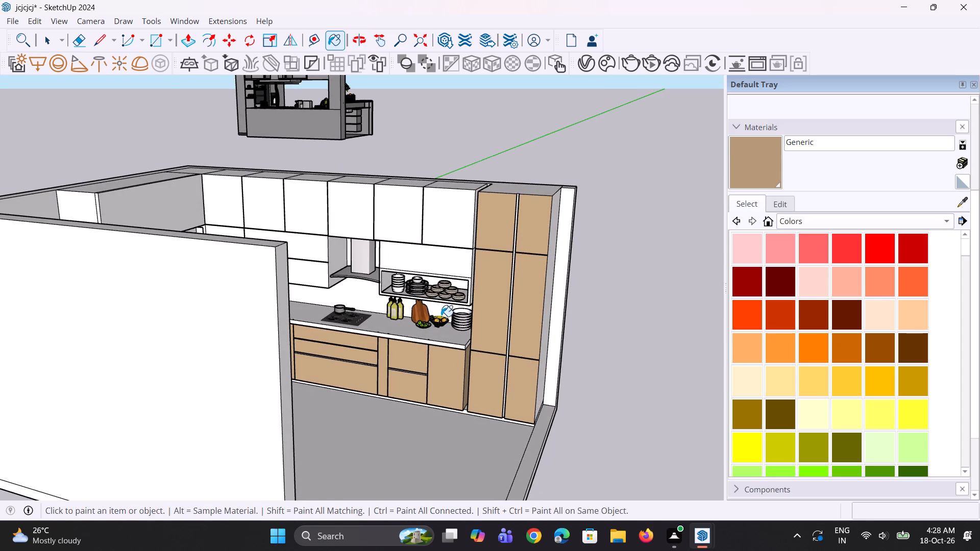
key("space")
key("space")
key("space")
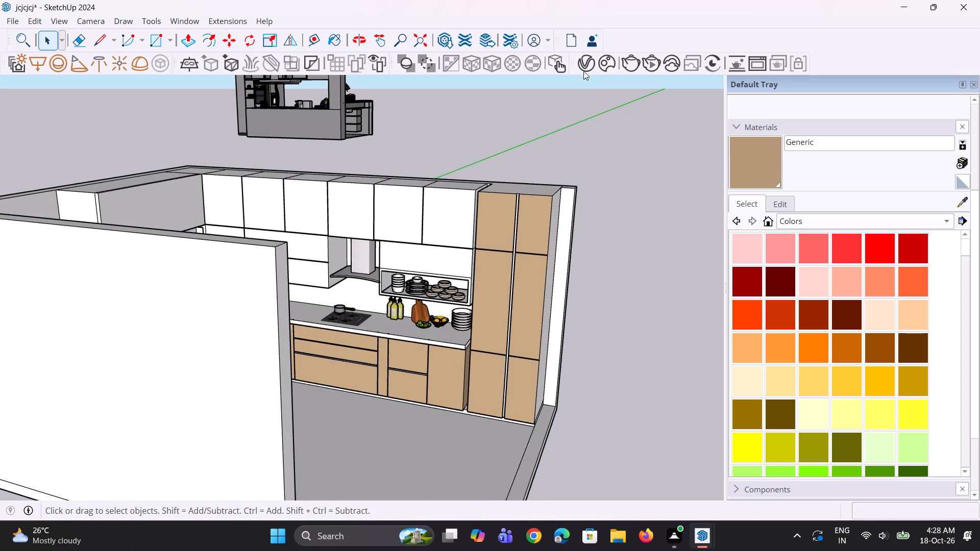
Create a new generic V-Ray material with a light beige diffuse colour from the saved swatches, darkened slightly.
left_click(581, 64)
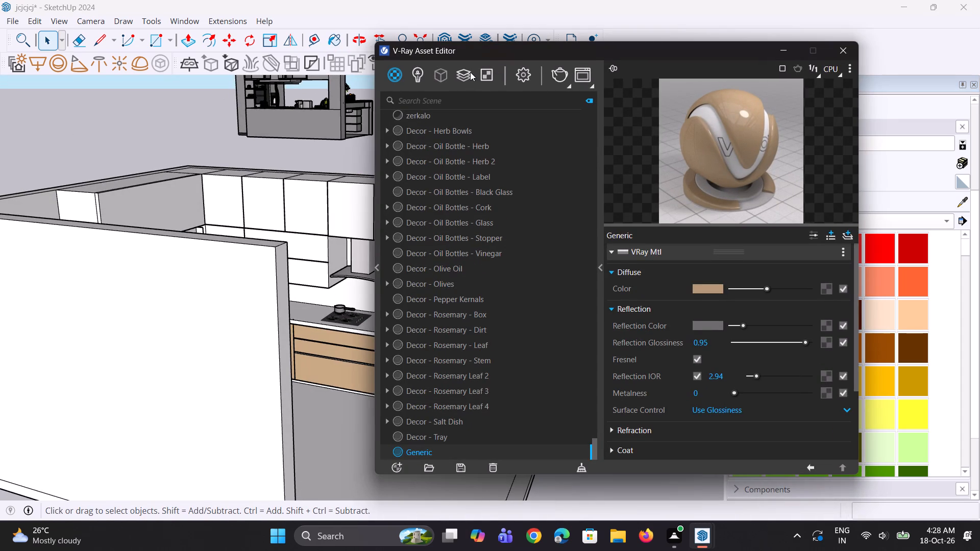
right_click(396, 79)
left_click(414, 96)
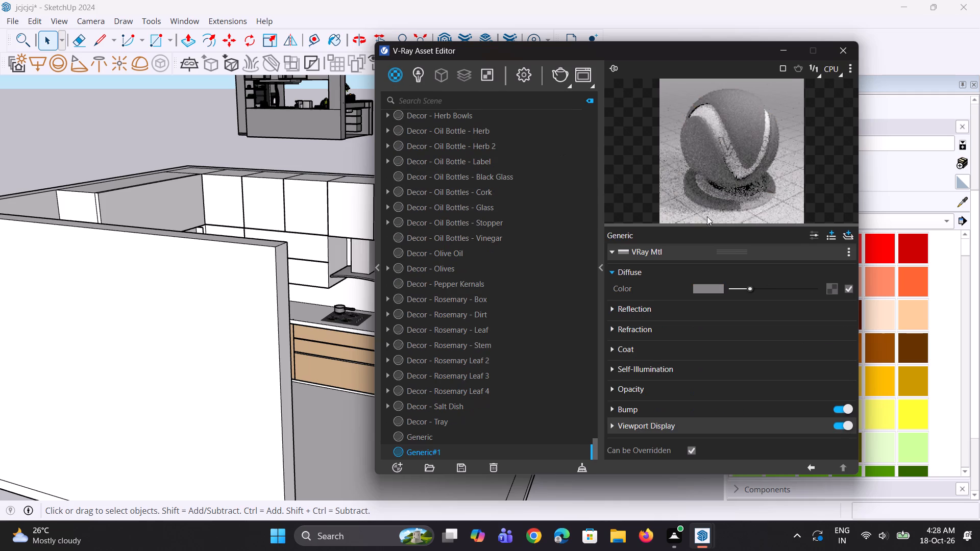
left_click(712, 286)
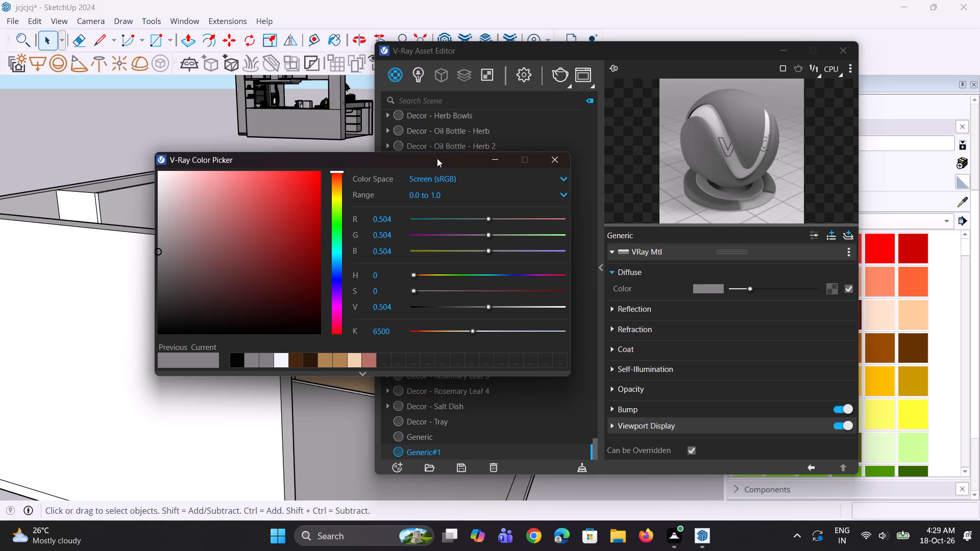
left_click(356, 359)
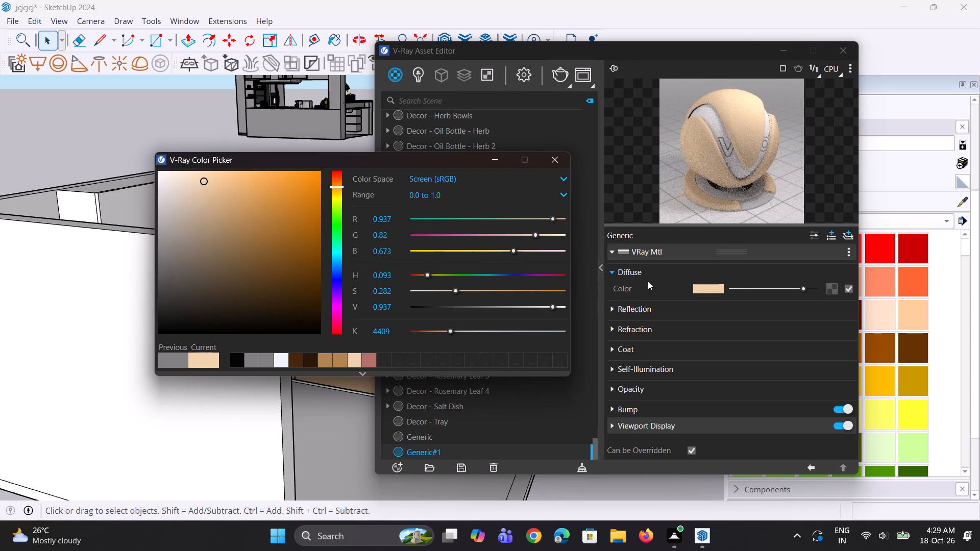
left_click(798, 288)
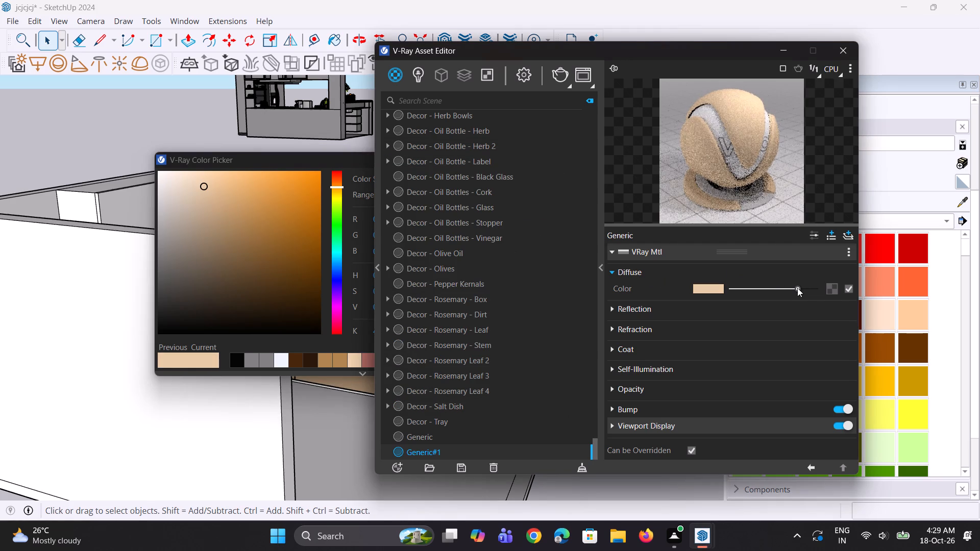
left_click(787, 288)
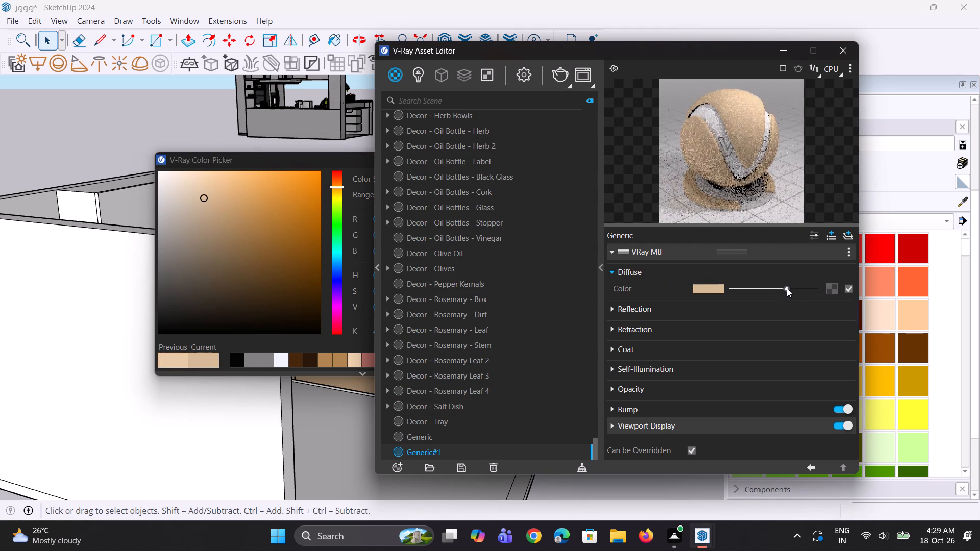
left_click(790, 288)
left_click(726, 155)
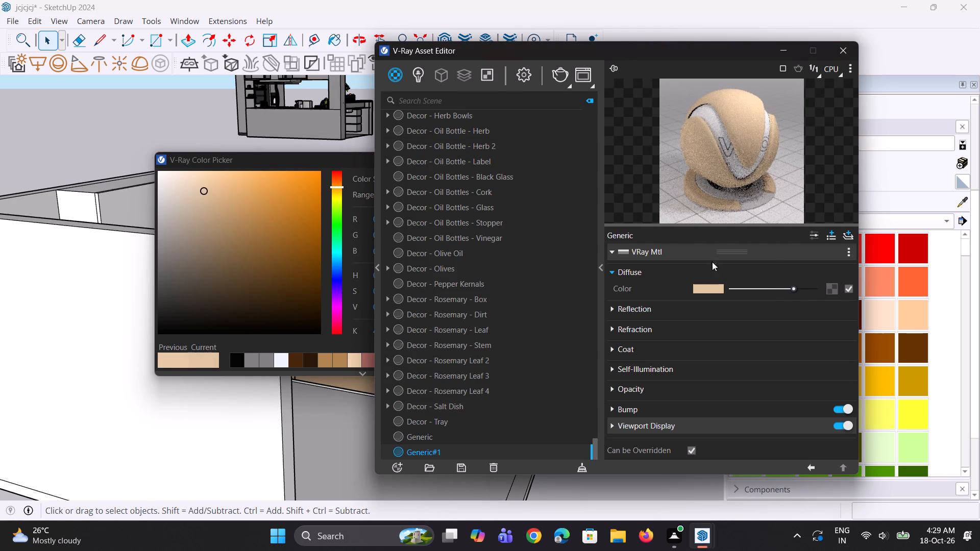
Set the new beige material's reflection colour to mid-grey, about 0.5, and its reflection glossiness to 0.95.
left_click(688, 313)
left_click_drag(736, 321, 742, 327)
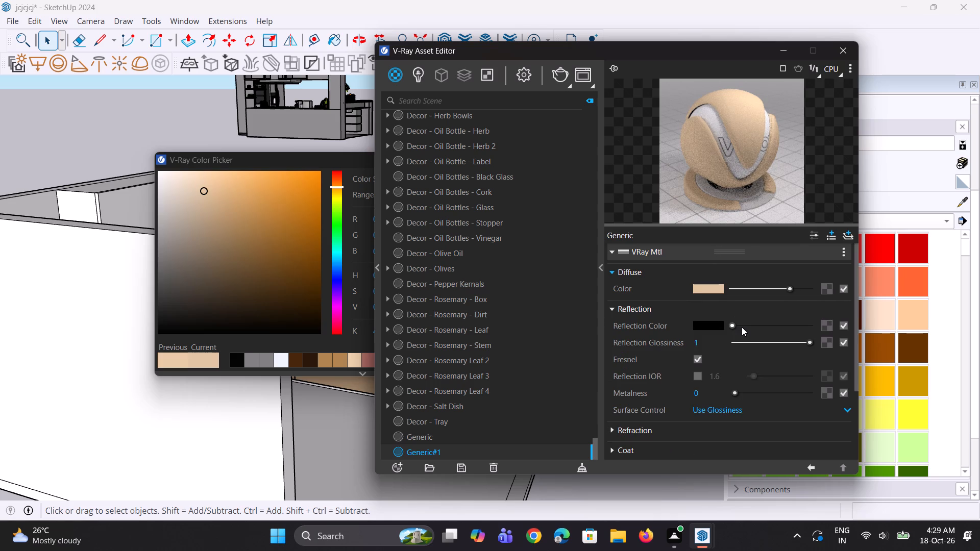
left_click(742, 327)
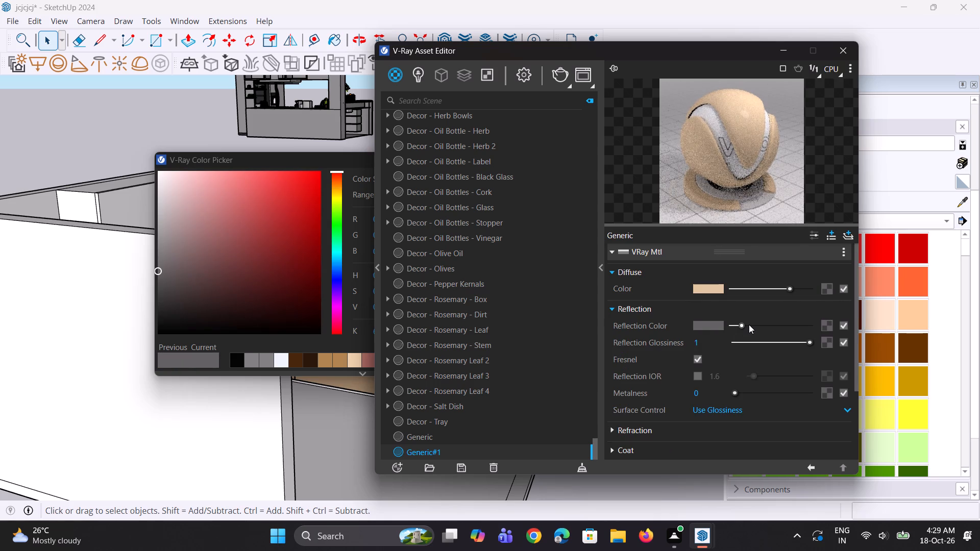
left_click(749, 324)
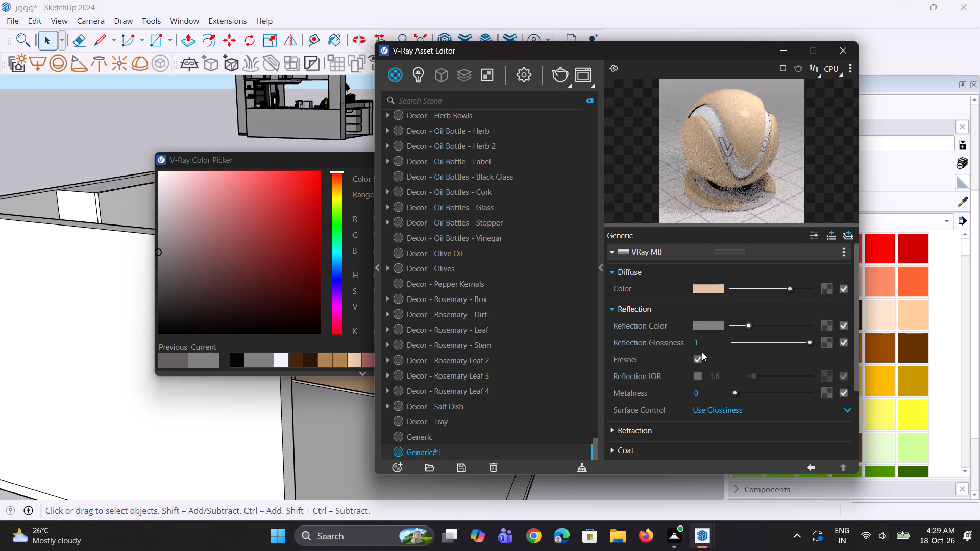
left_click_drag(702, 344, 669, 343)
type("0.95")
key("Return")
triple_click(737, 148)
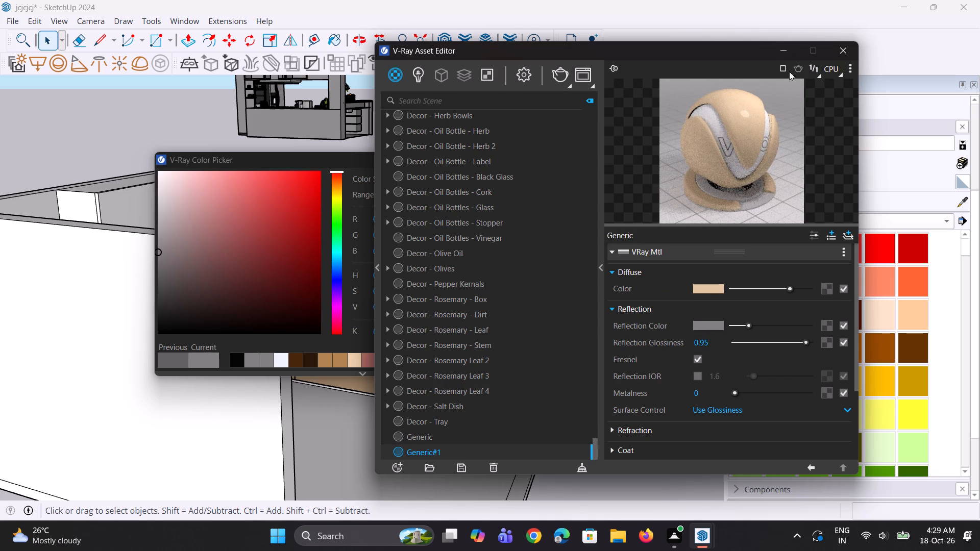
left_click(780, 50)
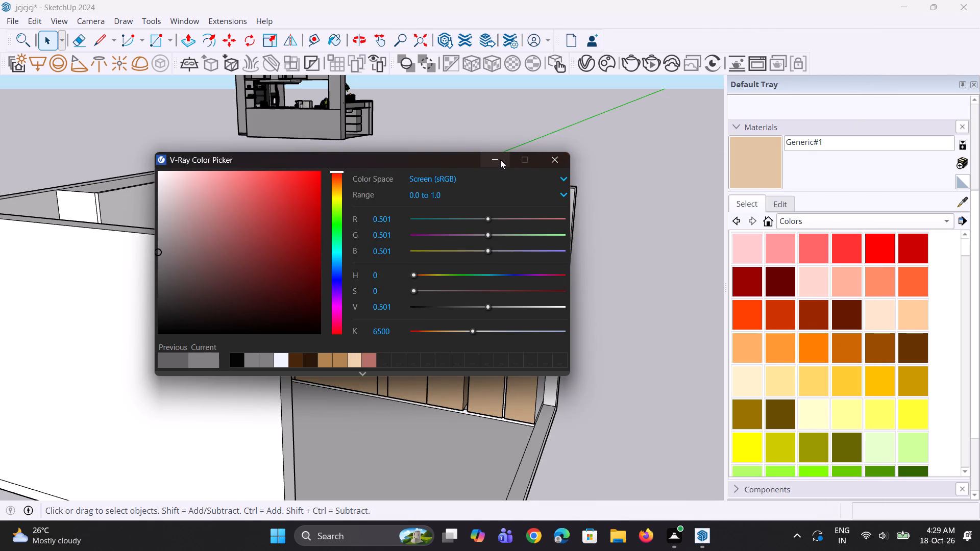
left_click(500, 160)
Paint the six door fronts in the top row of wall cabinets on the hob side with Generic#1.
left_click(758, 168)
scroll(428, 218, "up", 2)
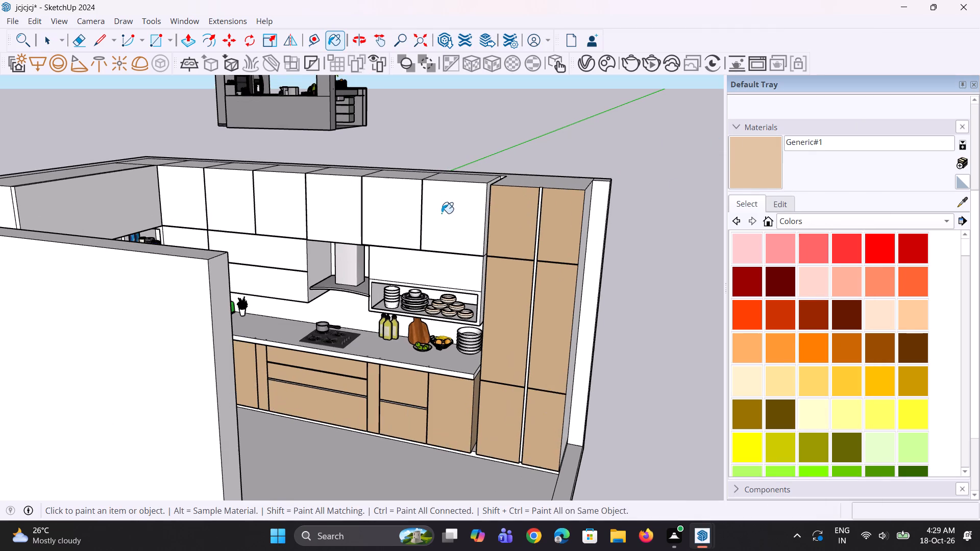
left_click(442, 213)
left_click(402, 217)
left_click(357, 215)
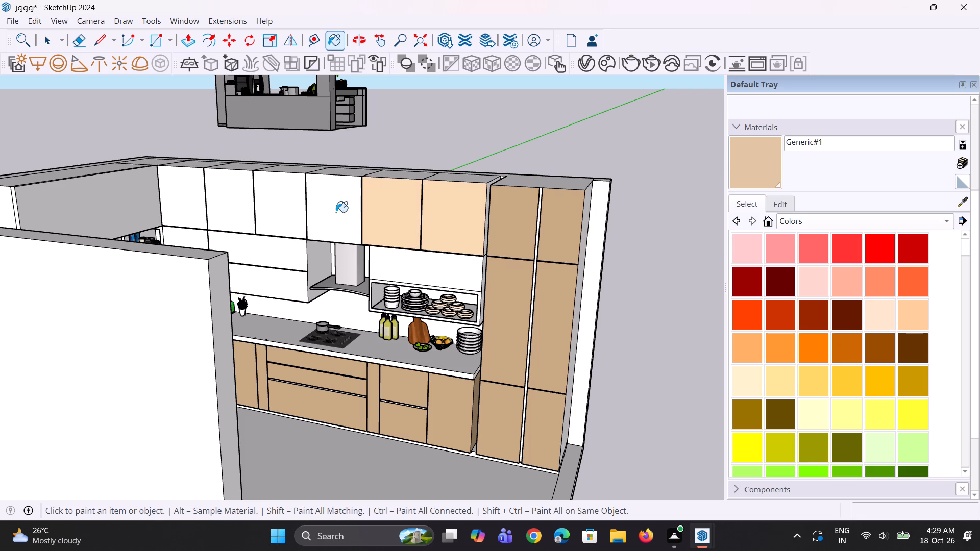
left_click(304, 209)
left_click(249, 202)
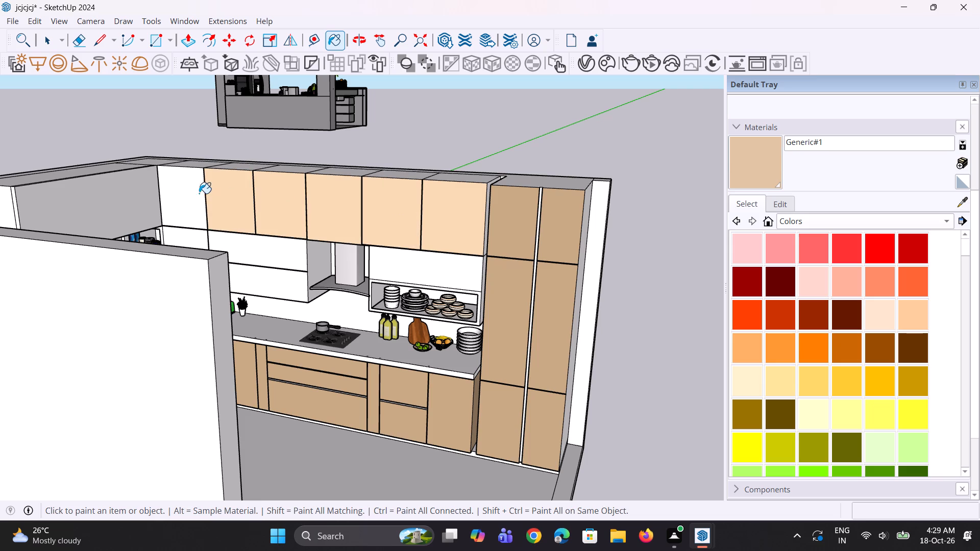
left_click(199, 193)
middle_click_drag(254, 207, 238, 209)
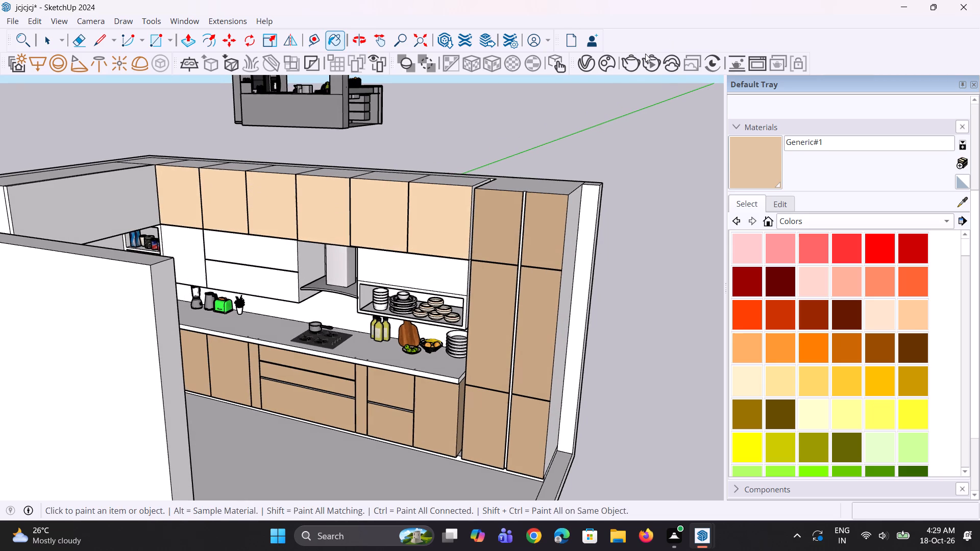
Lighten the diffuse colour of the Generic#1 material slightly.
left_click(587, 66)
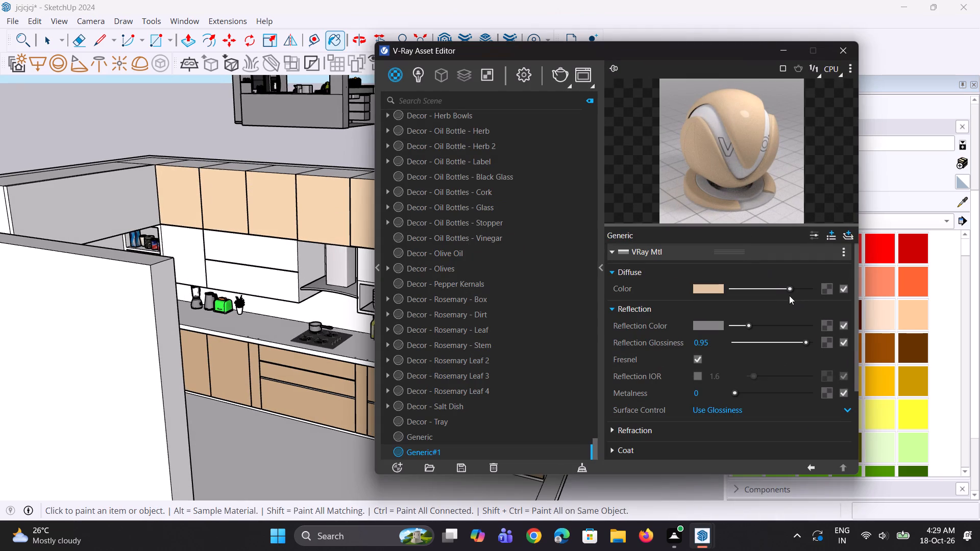
left_click_drag(790, 291, 798, 292)
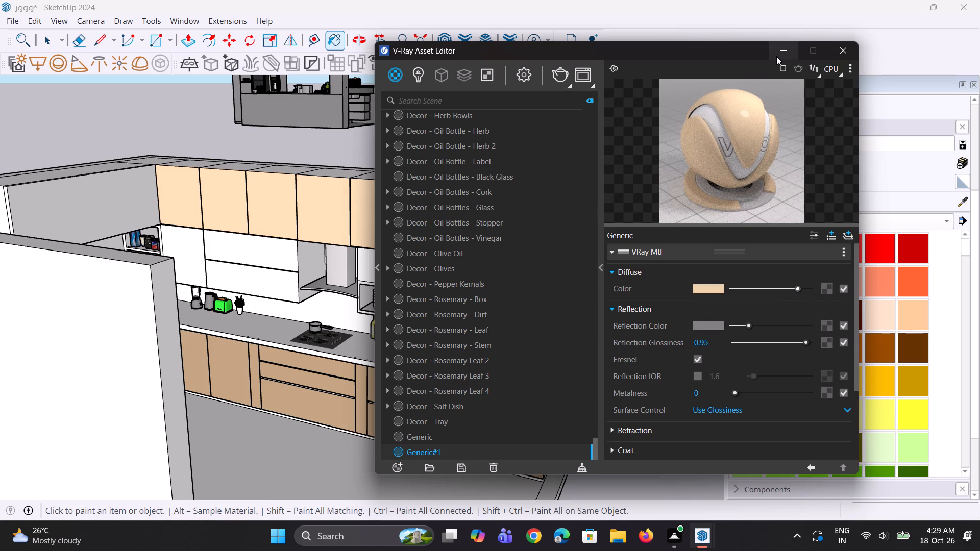
left_click(789, 52)
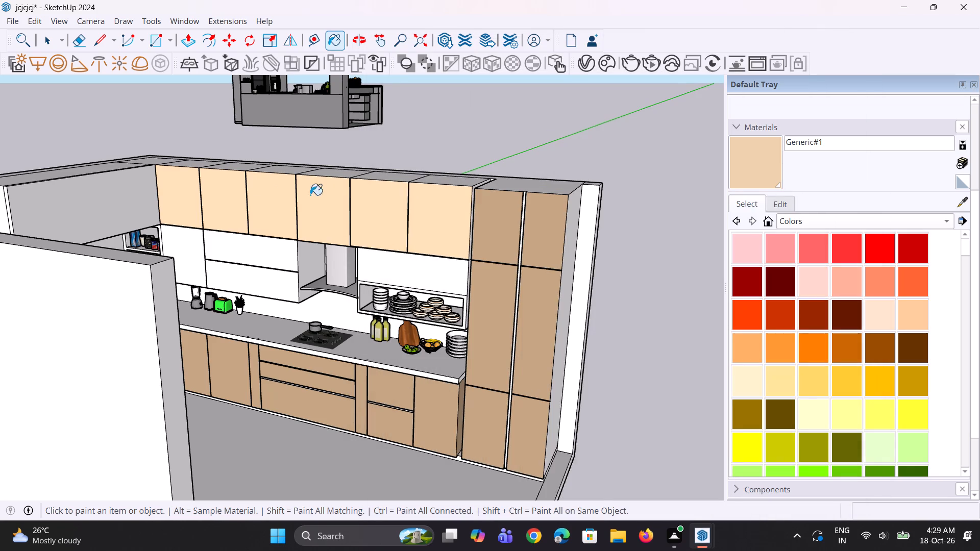
Paint the adjoining-wall cabinet face, the fronts below the top row and the panel above the open shelf with Generic#1.
scroll(256, 192, "up", 1)
left_click(138, 196)
middle_click_drag(156, 207, 131, 226)
scroll(180, 211, "down", 4)
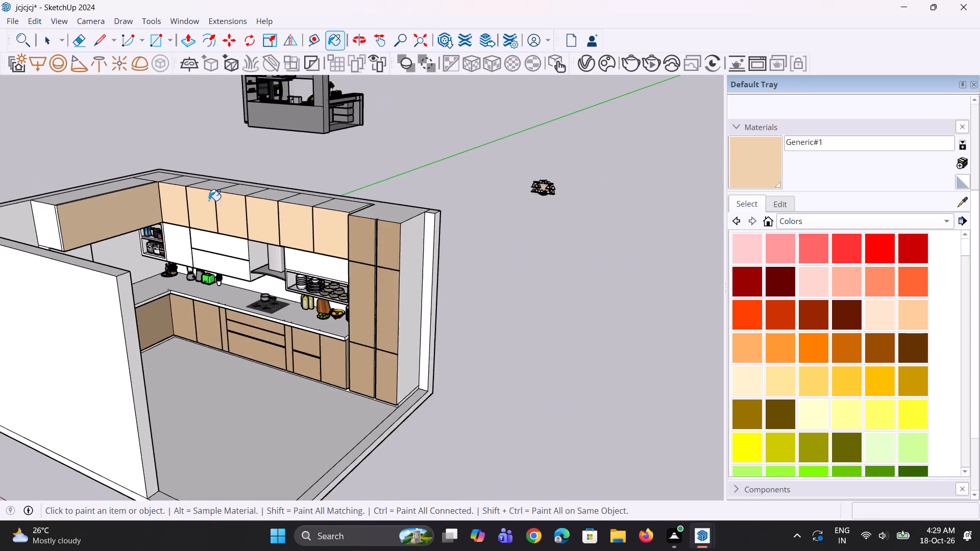
scroll(209, 201, "down", 5)
scroll(182, 252, "up", 10)
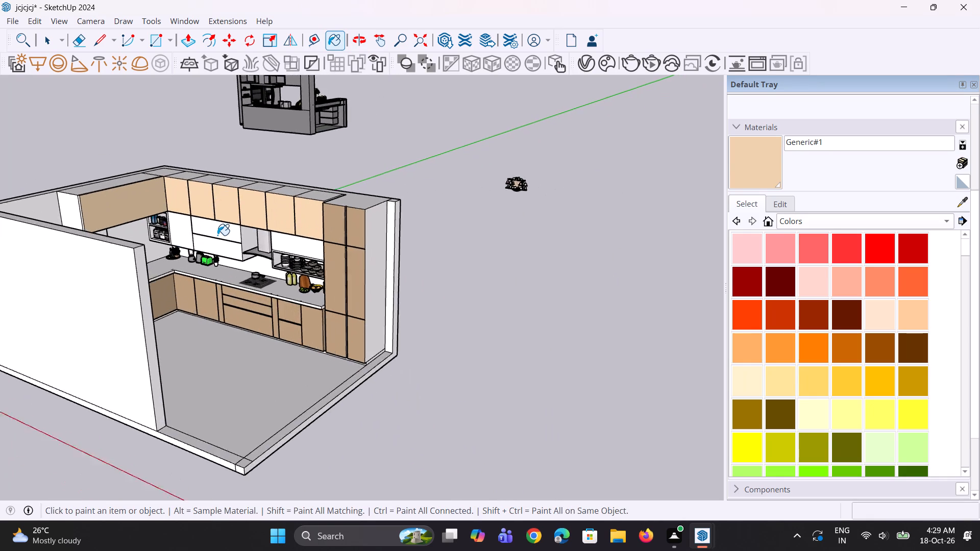
scroll(217, 235, "up", 7)
left_click(219, 228)
left_click(227, 258)
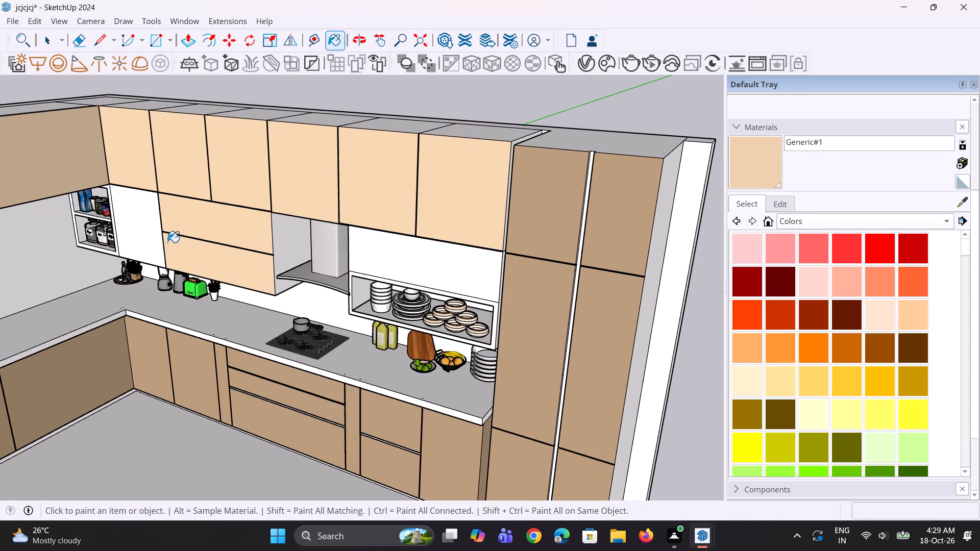
left_click(155, 234)
left_click(388, 254)
Paint the open crockery shelf with Generic#1, covering its frame, interior faces and underside.
scroll(382, 270, "up", 3)
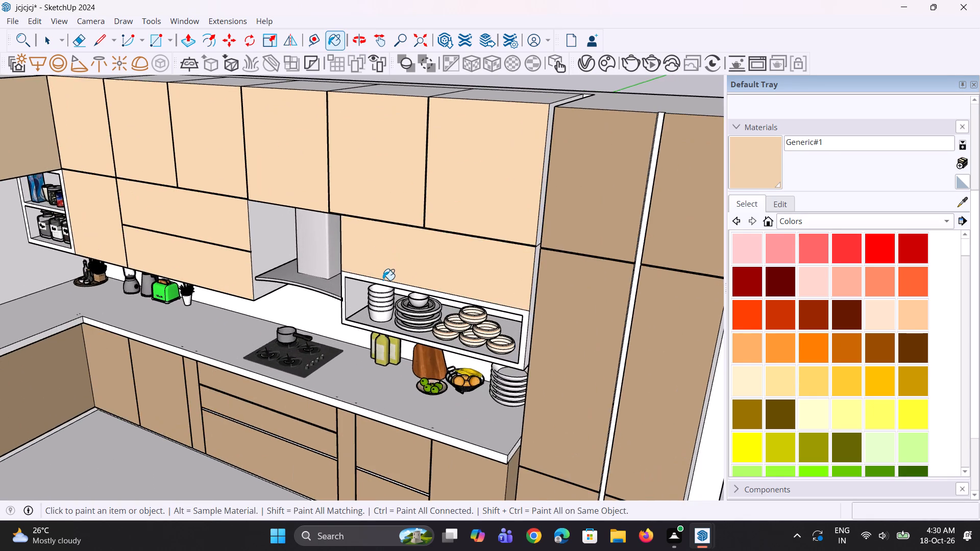
scroll(383, 280, "up", 9)
left_click(438, 273)
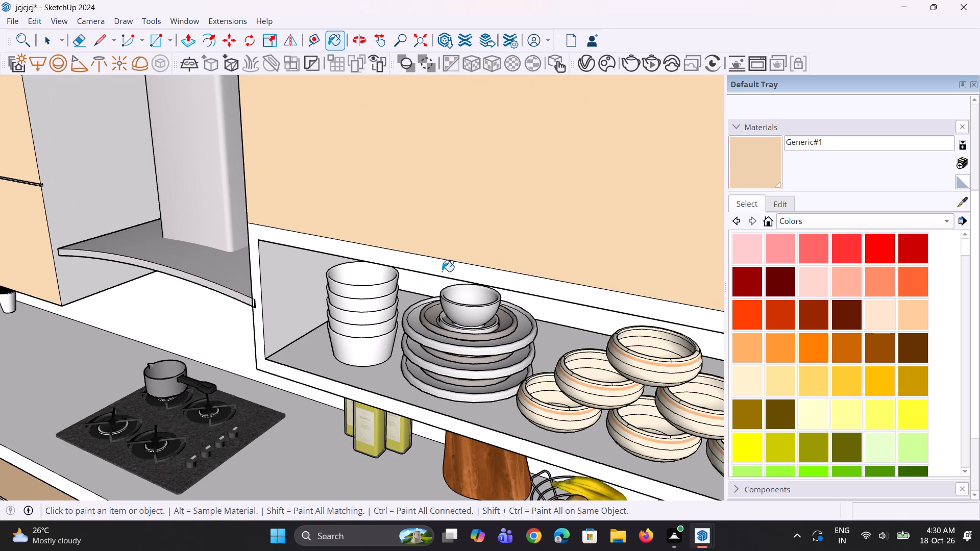
left_click(303, 307)
left_click(326, 342)
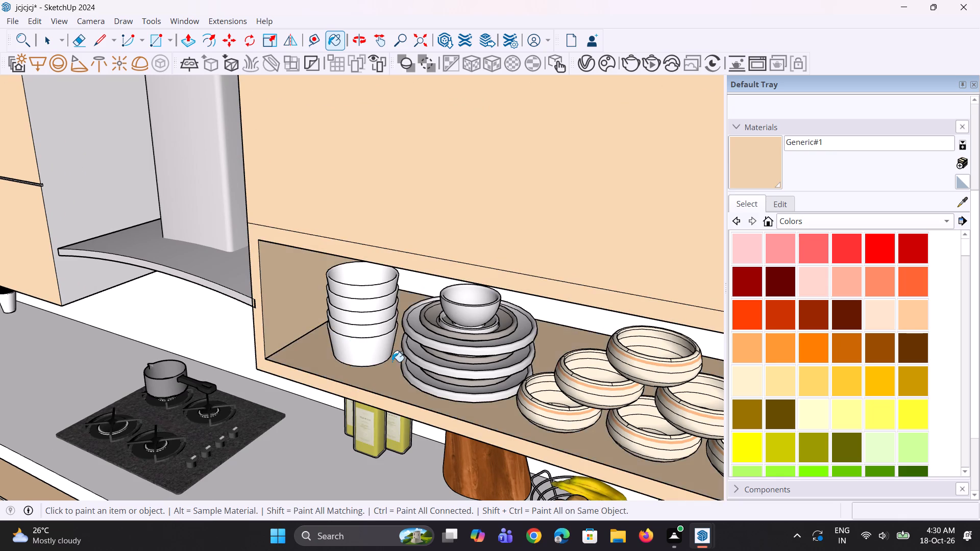
middle_click_drag(404, 355, 449, 289)
left_click(447, 243)
scroll(356, 290, "down", 5)
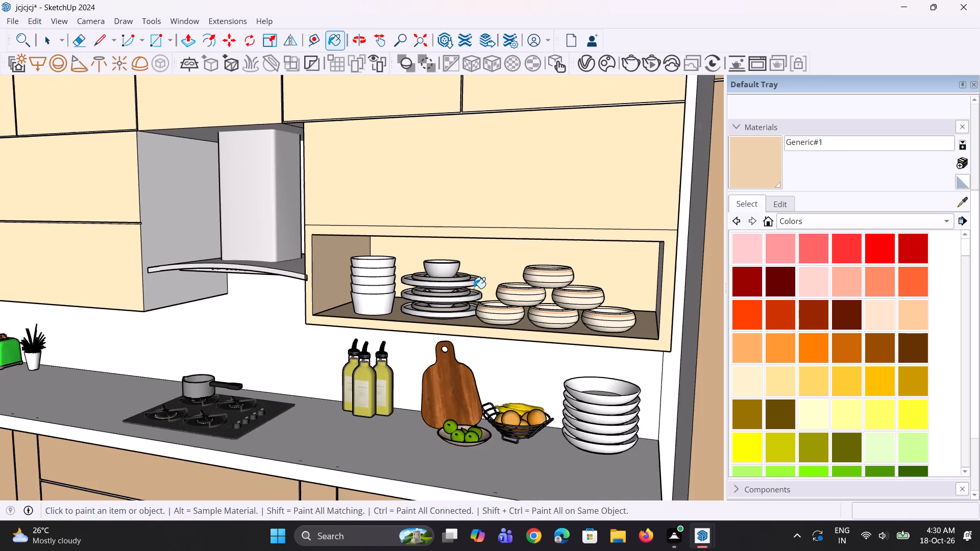
middle_click_drag(478, 285, 511, 222)
scroll(524, 216, "up", 1)
left_click(524, 216)
left_click(443, 229)
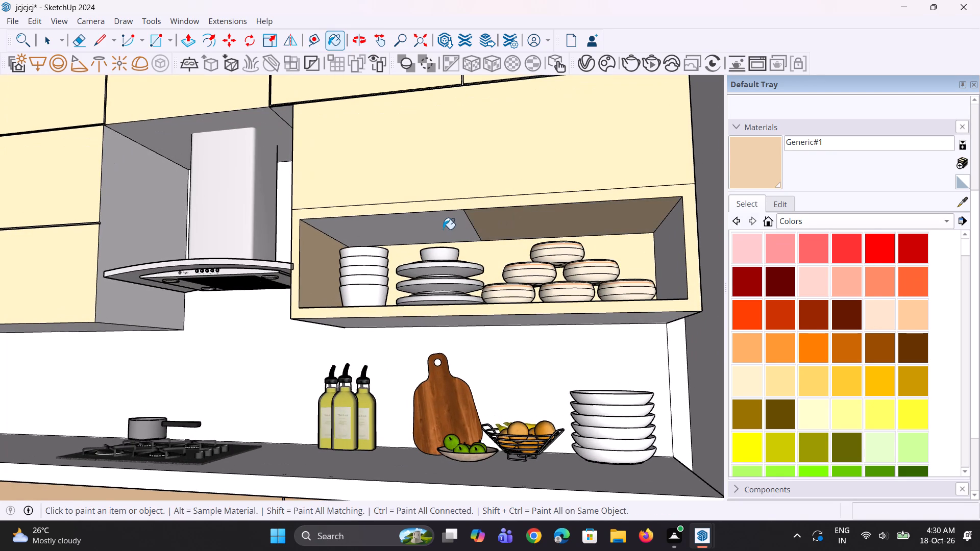
left_click(671, 270)
middle_click_drag(570, 281, 570, 245)
left_click(528, 311)
Paint the exposed end panels of the wall cabinets facing the tall units with Generic#1.
scroll(389, 250, "down", 4)
middle_click_drag(351, 241, 352, 268)
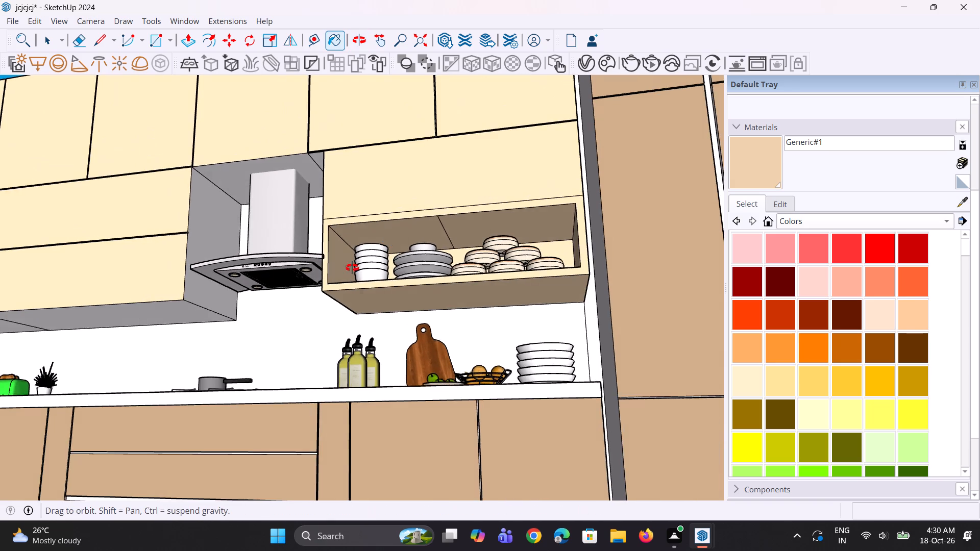
middle_click_drag(352, 268, 312, 298)
scroll(593, 222, "up", 1)
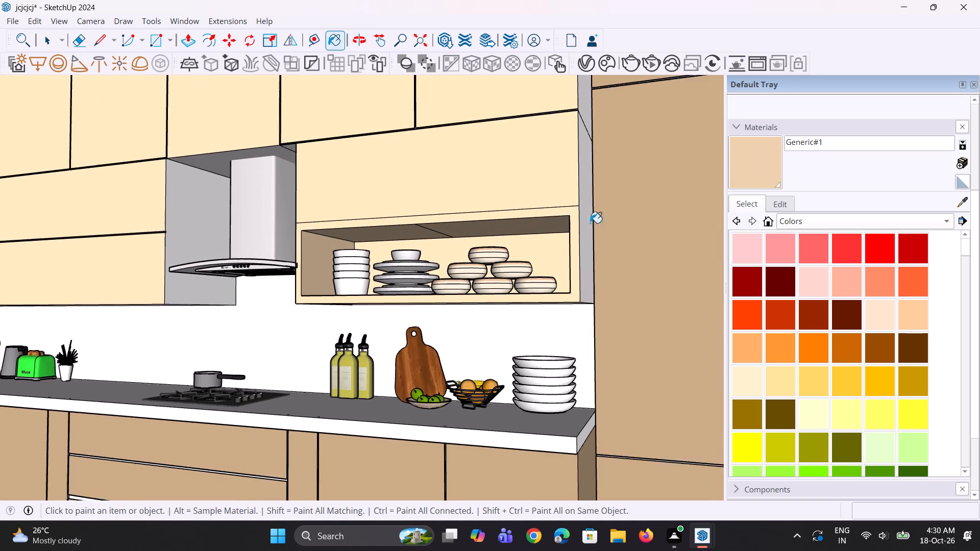
scroll(590, 223, "up", 1)
left_click(585, 225)
scroll(524, 240, "down", 4)
middle_click_drag(546, 222, 560, 244)
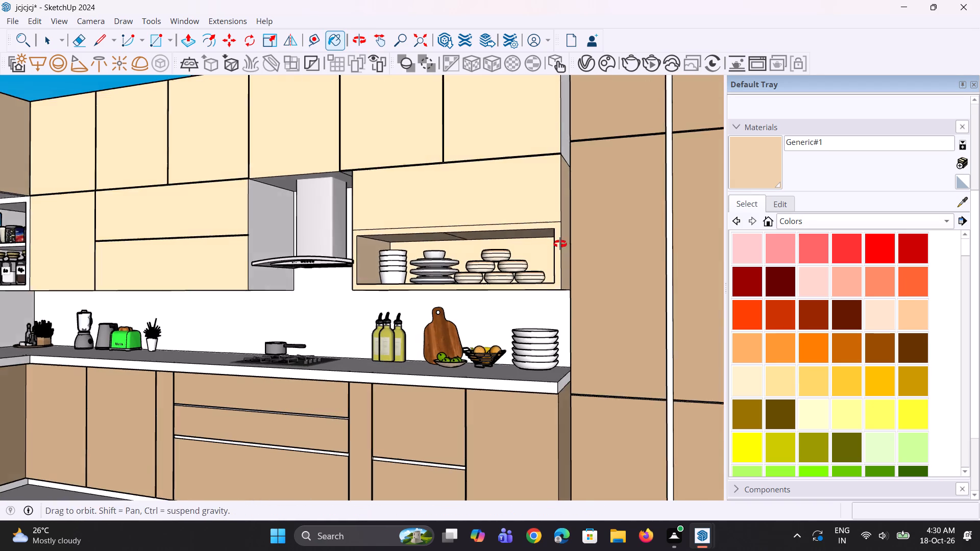
middle_click_drag(560, 244, 561, 244)
scroll(563, 162, "up", 5)
left_click(570, 146)
Paint the cabinet sides flanking the hood, the face above it and the adjacent wall cabinet's underside with Generic#1.
middle_click_drag(346, 236, 518, 228)
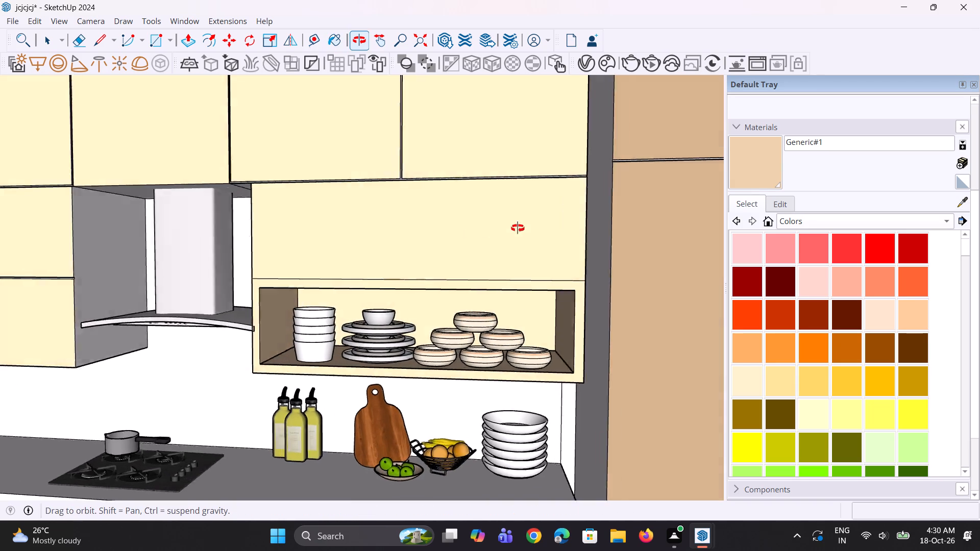
middle_click_drag(518, 228, 596, 218)
left_click(333, 244)
left_click(319, 242)
middle_click_drag(376, 252, 228, 261)
scroll(213, 243, "down", 3)
left_click(117, 260)
middle_click_drag(182, 223, 154, 298)
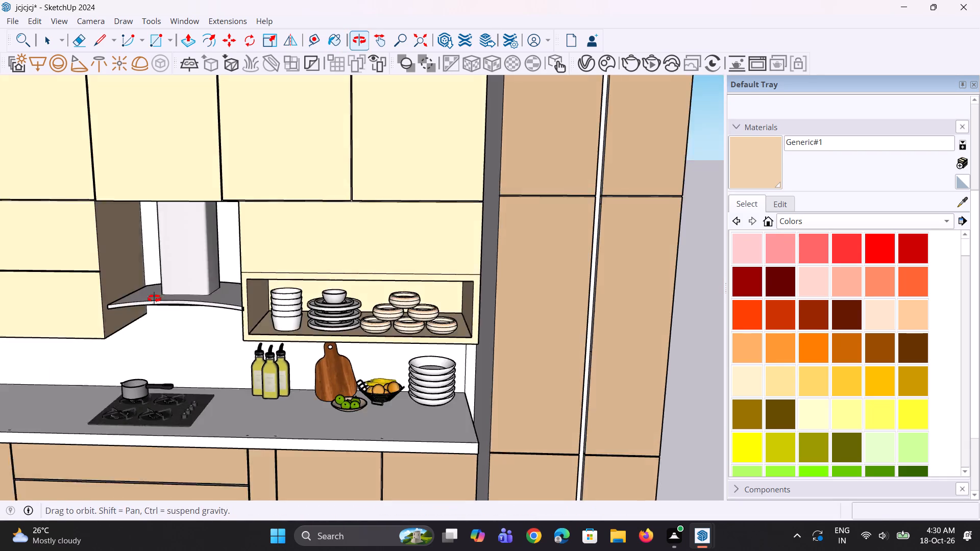
middle_click_drag(154, 298, 150, 307)
scroll(149, 275, "down", 5)
middle_click_drag(165, 262, 146, 151)
scroll(149, 214, "up", 2)
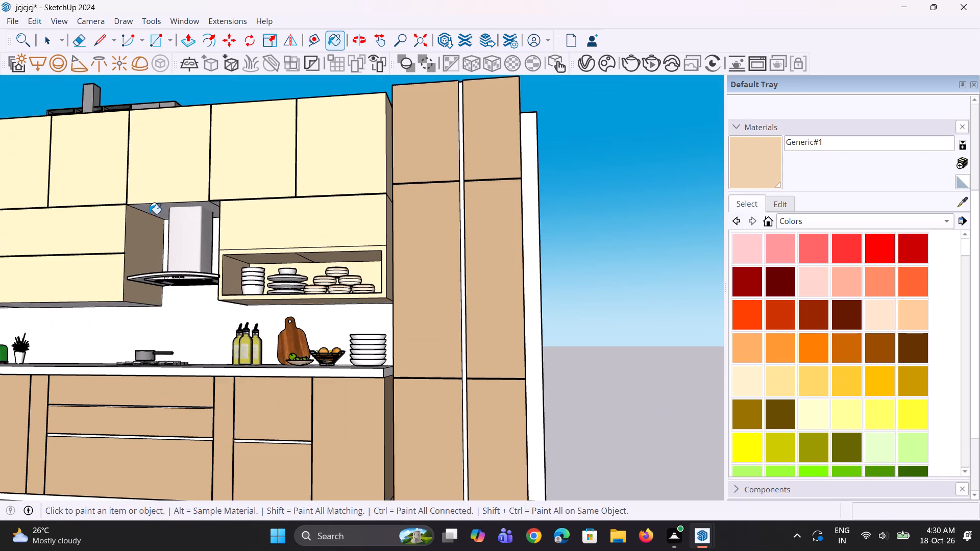
left_click(155, 211)
scroll(165, 209, "up", 1)
middle_click_drag(174, 213, 210, 238)
middle_click_drag(147, 319, 151, 245)
left_click(91, 315)
scroll(176, 246, "down", 1)
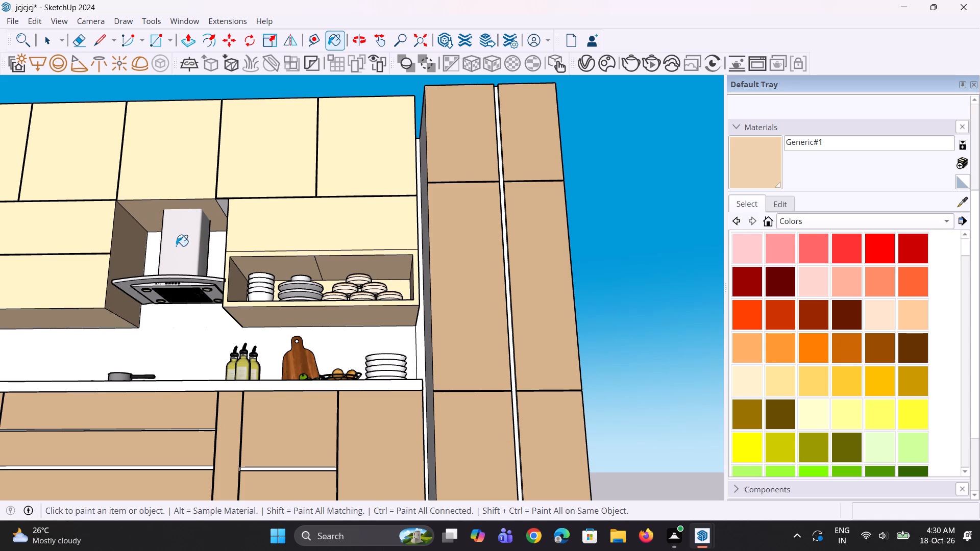
Examine the painted wall cabinets against the base and tall fronts from an overall view of the kitchen.
scroll(176, 246, "down", 3)
middle_click_drag(214, 231, 202, 308)
scroll(212, 292, "down", 4)
middle_click_drag(224, 268, 179, 387)
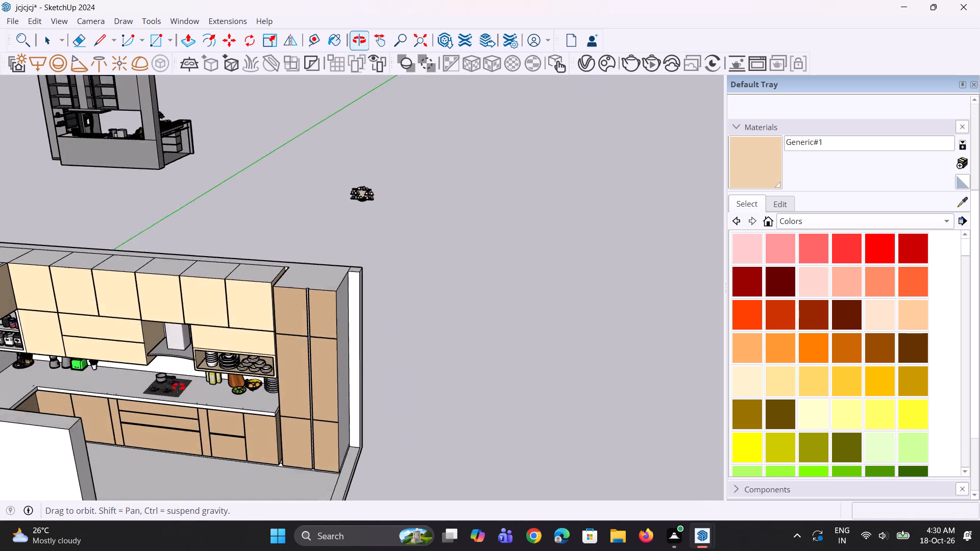
middle_click_drag(179, 387, 176, 387)
scroll(83, 240, "up", 1)
scroll(205, 243, "down", 8)
scroll(139, 285, "up", 2)
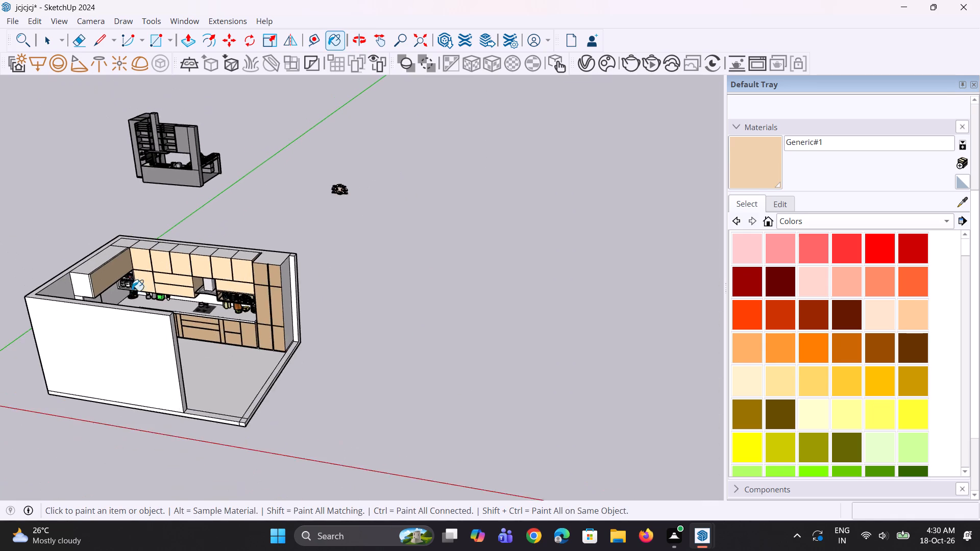
scroll(132, 291, "up", 5)
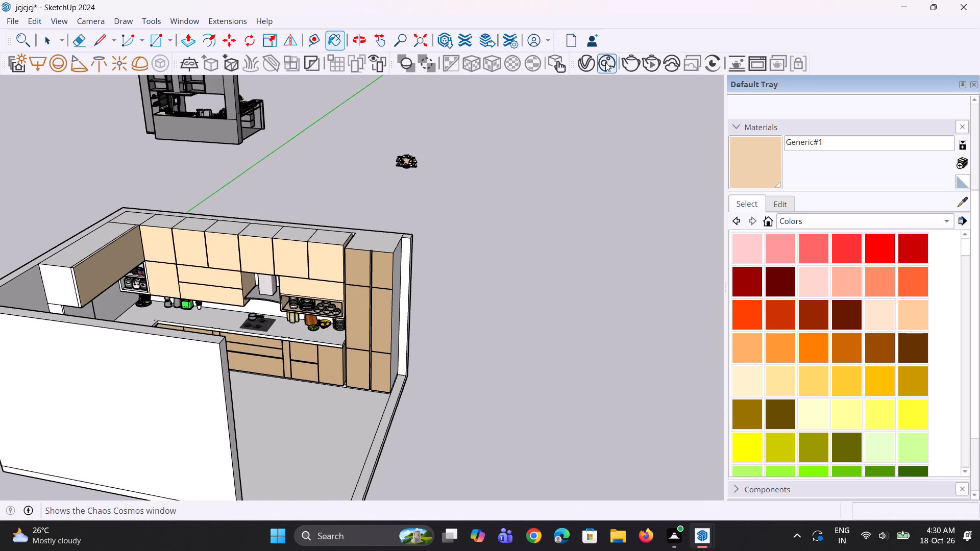
Create another generic V-Ray material with a very light beige diffuse colour, about R 0.956, G 0.866, B 0.758.
left_click(584, 64)
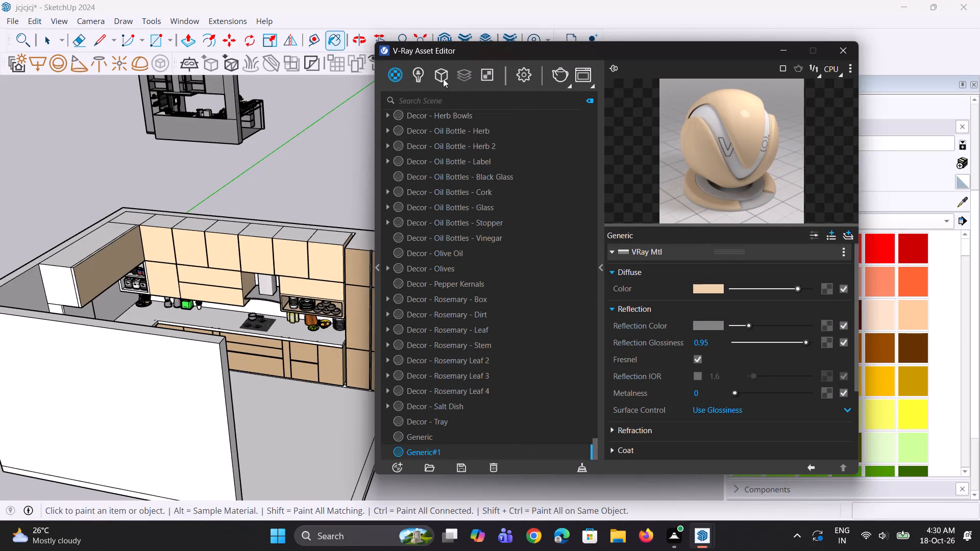
right_click(399, 72)
left_click(413, 96)
left_click(696, 292)
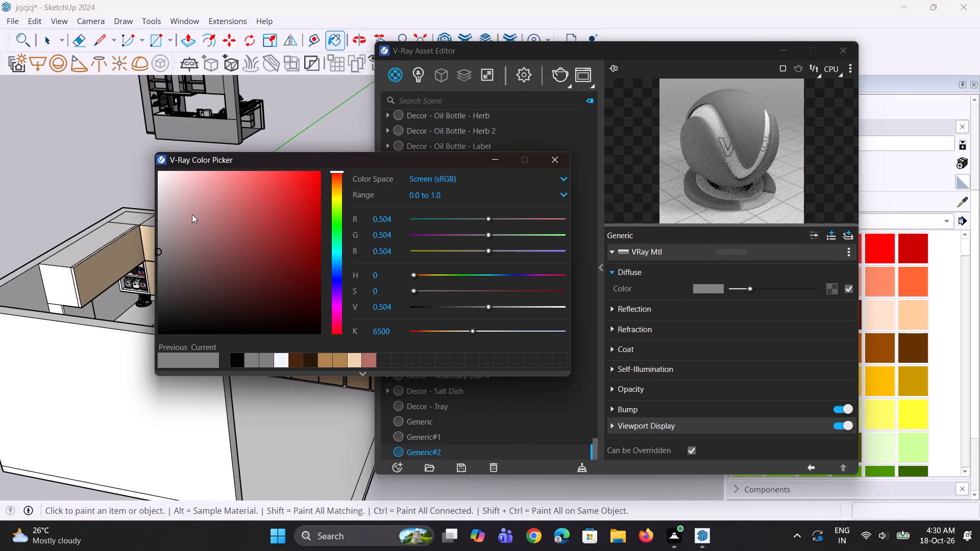
left_click_drag(340, 170, 346, 188)
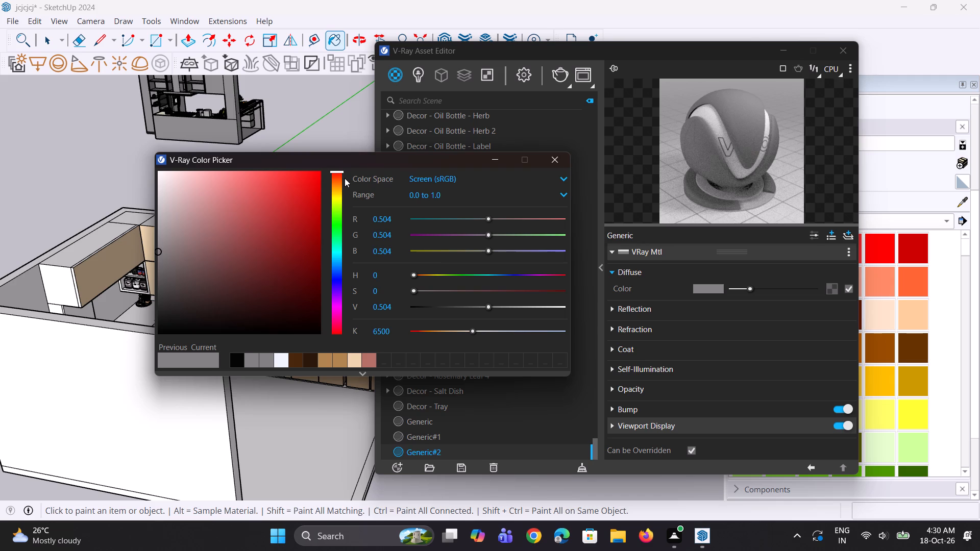
left_click_drag(341, 173, 339, 186)
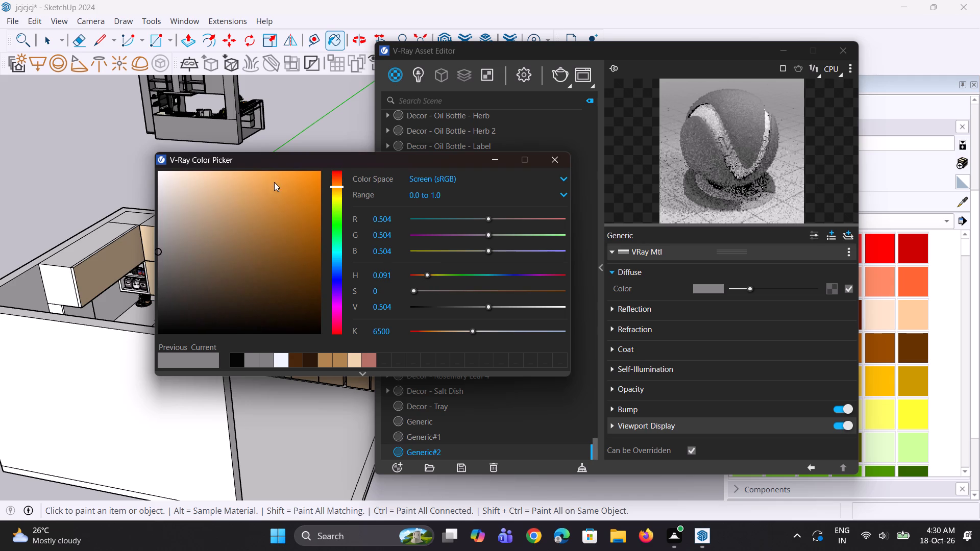
left_click(192, 178)
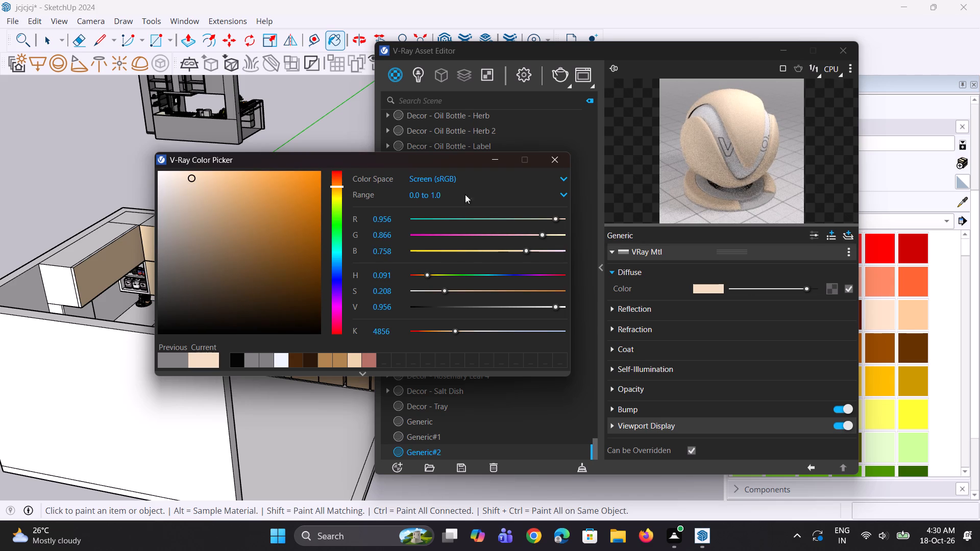
Set the new light beige material's reflection colour to dark grey, about 0.386, and its reflection glossiness to 0.95.
left_click(694, 315)
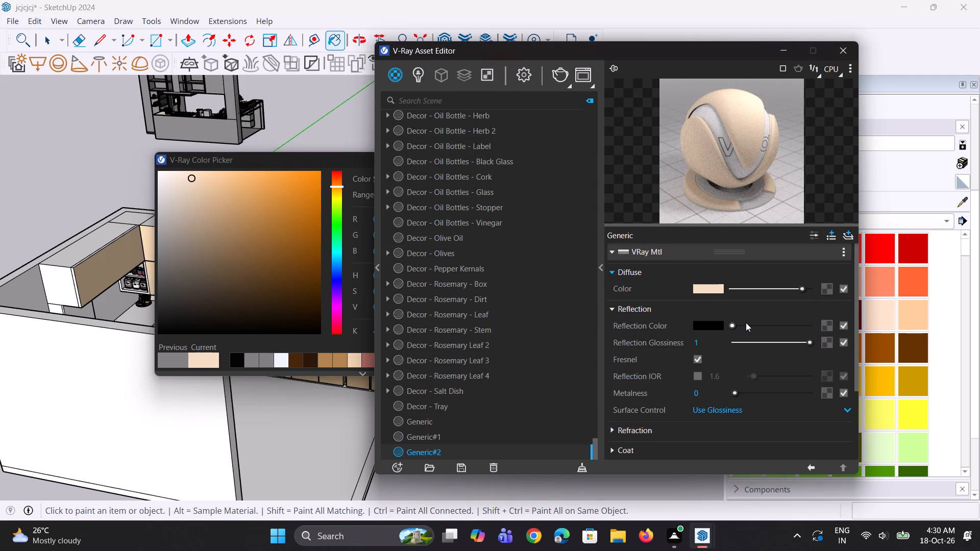
left_click(742, 325)
left_click_drag(707, 338, 660, 350)
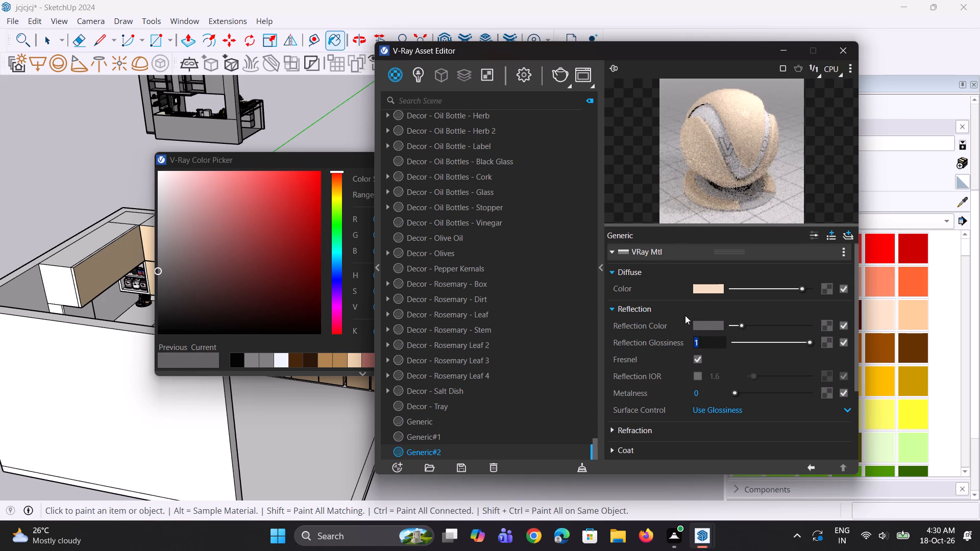
type("0.95")
key("Return")
key("3")
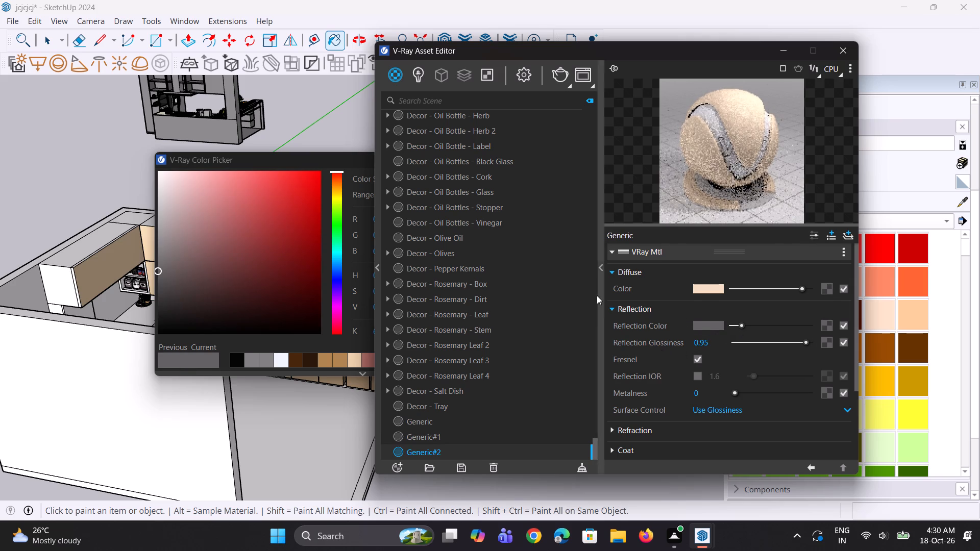
left_click(695, 176)
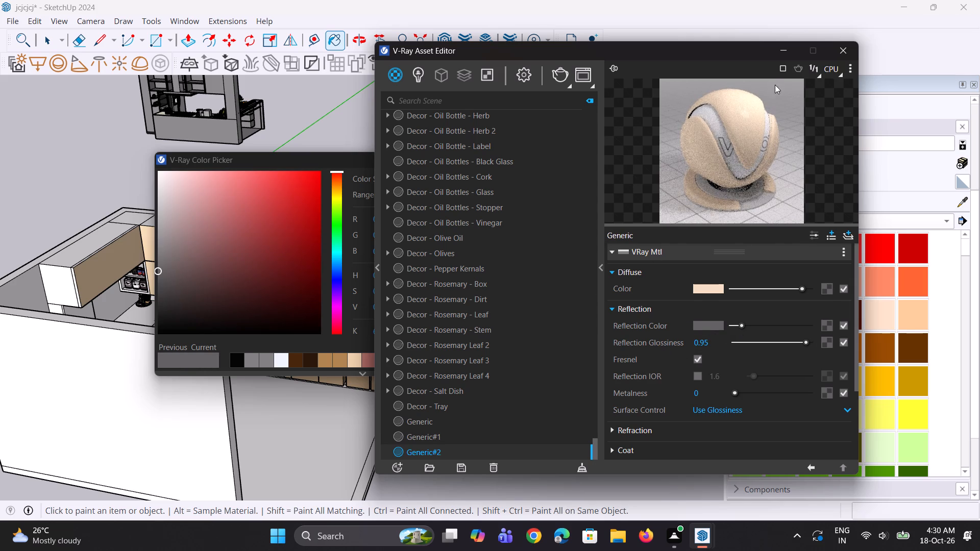
left_click(779, 49)
left_click(501, 163)
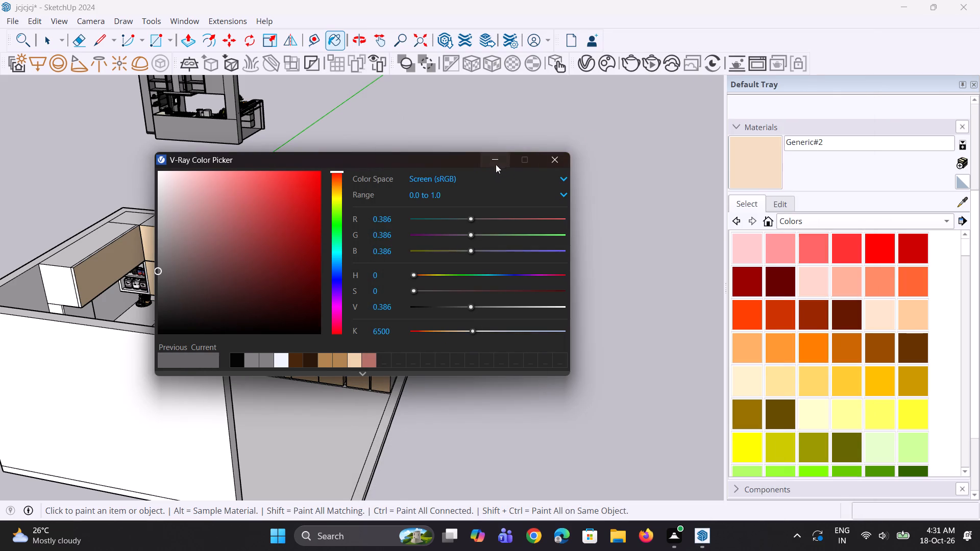
Paint the wall cabinet fronts along the hob wall with the light beige Generic#2 material.
scroll(314, 257, "up", 2)
left_click_drag(314, 257, 313, 265)
left_click(311, 300)
left_click(285, 266)
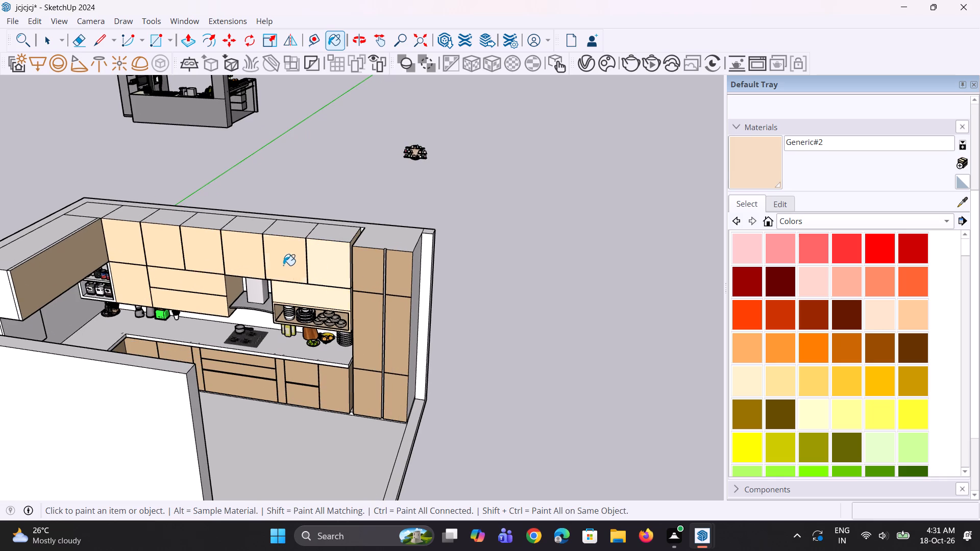
scroll(251, 253, "up", 2)
left_click(250, 253)
left_click(201, 290)
left_click(193, 312)
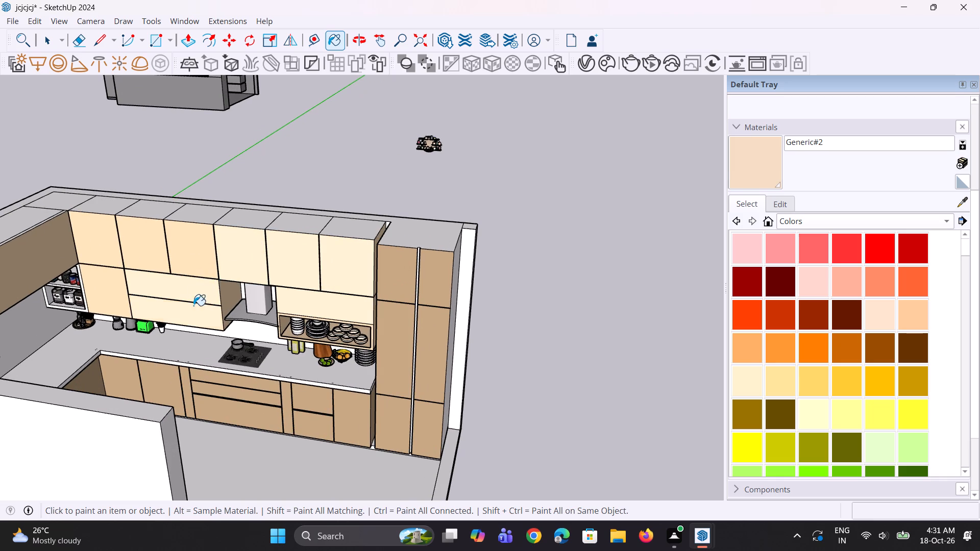
left_click(197, 261)
left_click(159, 250)
left_click(121, 242)
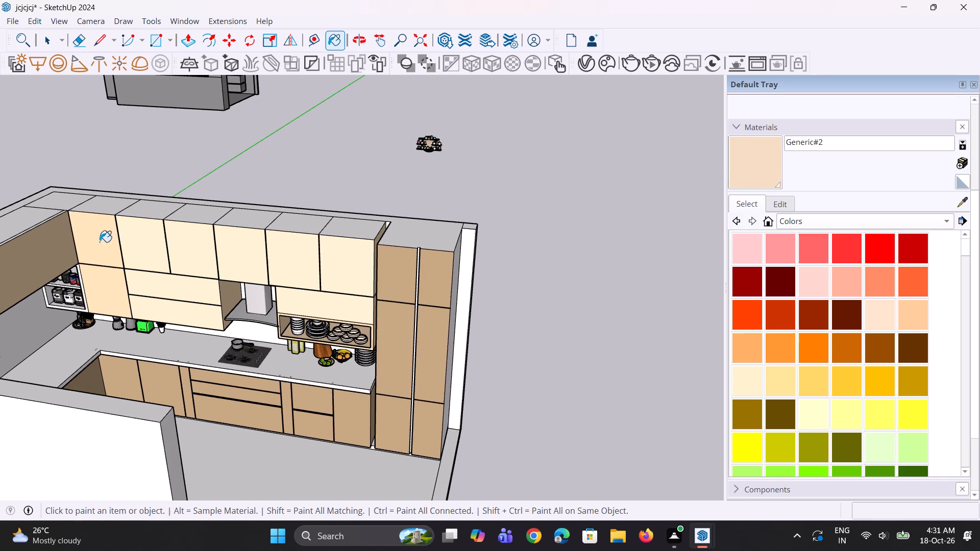
left_click_drag(99, 242, 99, 250)
left_click(105, 273)
Paint the long front, end face and top of the sink-side upper wall cabinet with Generic#2.
left_click(50, 253)
scroll(169, 249, "down", 5)
middle_click_drag(222, 272, 209, 279)
scroll(80, 277, "up", 3)
left_click(13, 275)
scroll(21, 264, "up", 3)
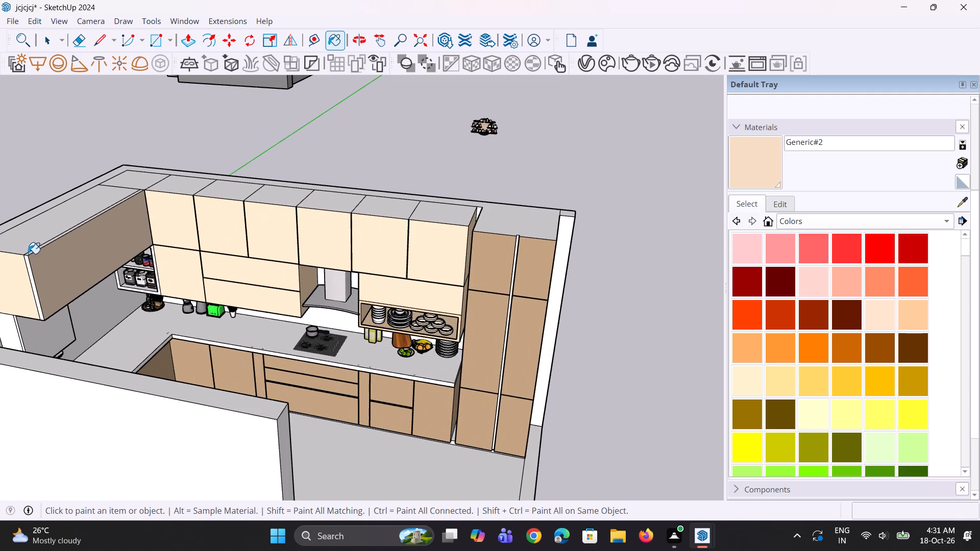
left_click(32, 248)
scroll(35, 250, "up", 5)
left_click(35, 250)
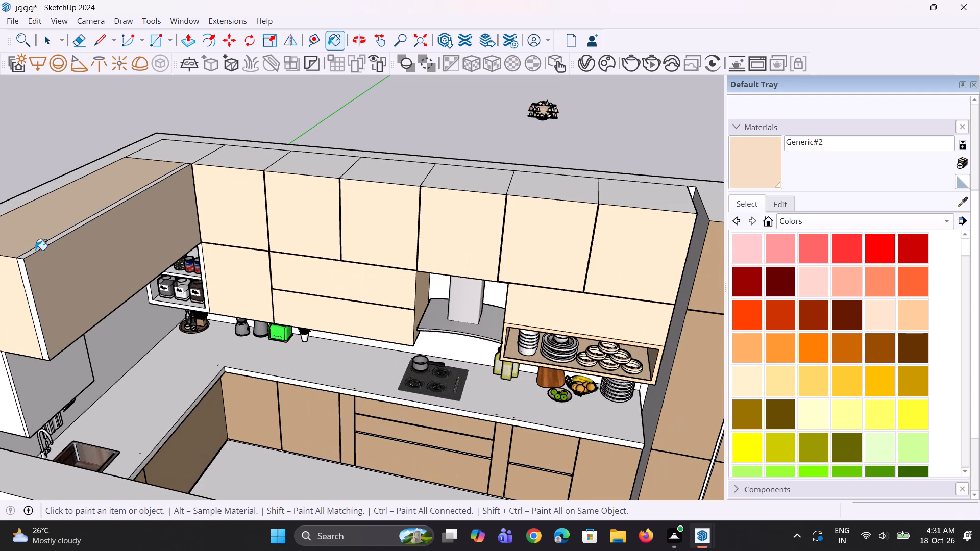
left_click(21, 266)
Paint the tops of the wall cabinets along the hob wall with Generic#2, starting from the corner.
left_click(185, 148)
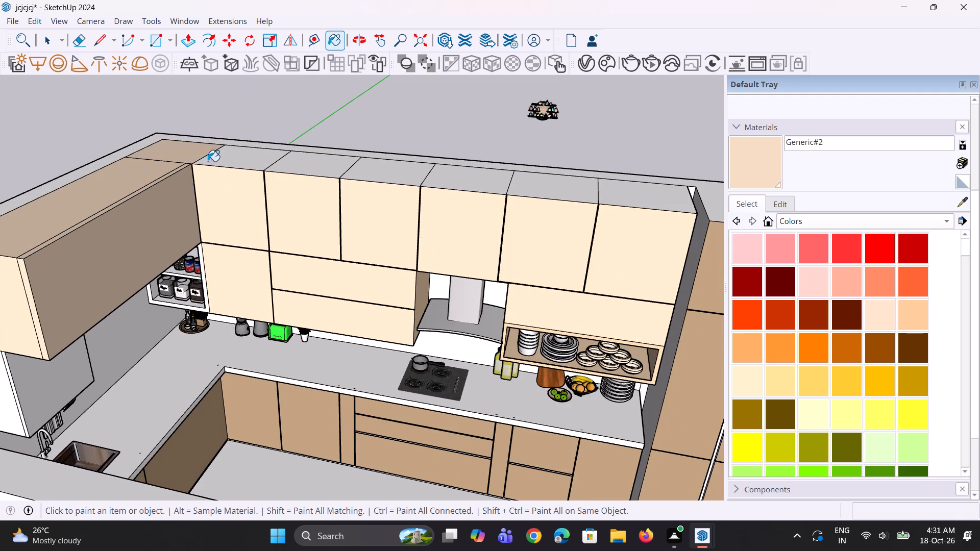
left_click(224, 169)
left_click(244, 155)
left_click(292, 171)
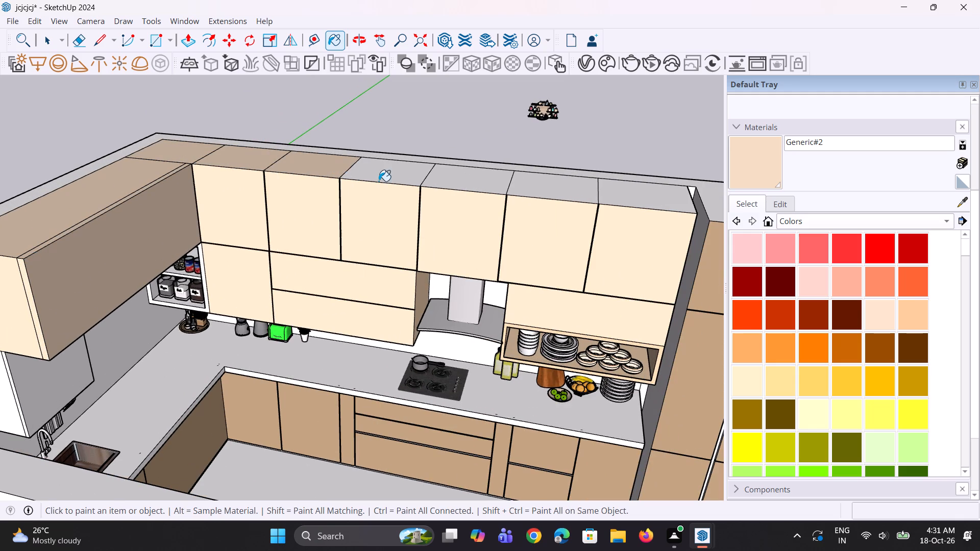
left_click(379, 181)
left_click(461, 183)
left_click_drag(523, 190, 542, 193)
left_click(638, 194)
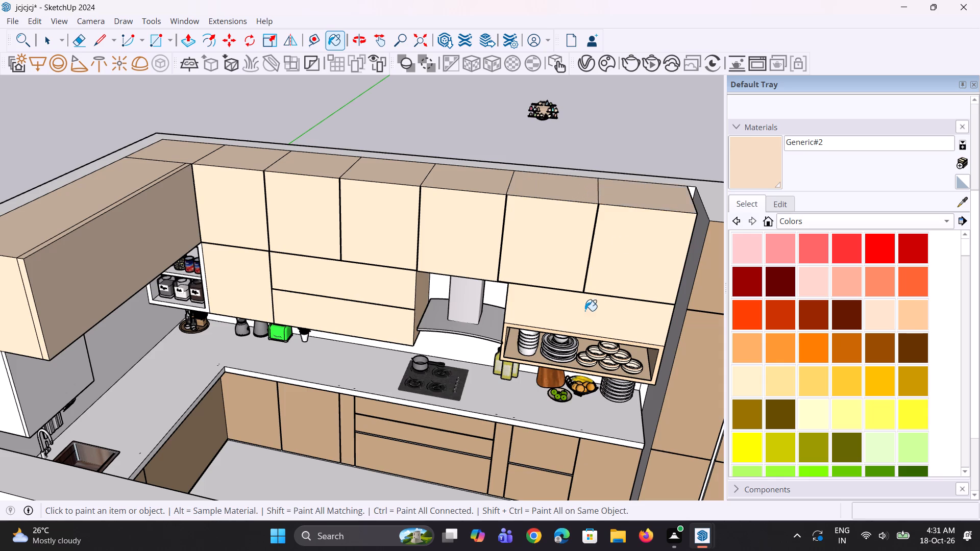
Paint the frame, back panel and hood-side inner face of the open plate shelf with Generic#2.
middle_click_drag(608, 295, 667, 212)
middle_click_drag(662, 224, 663, 305)
scroll(516, 223, "up", 2)
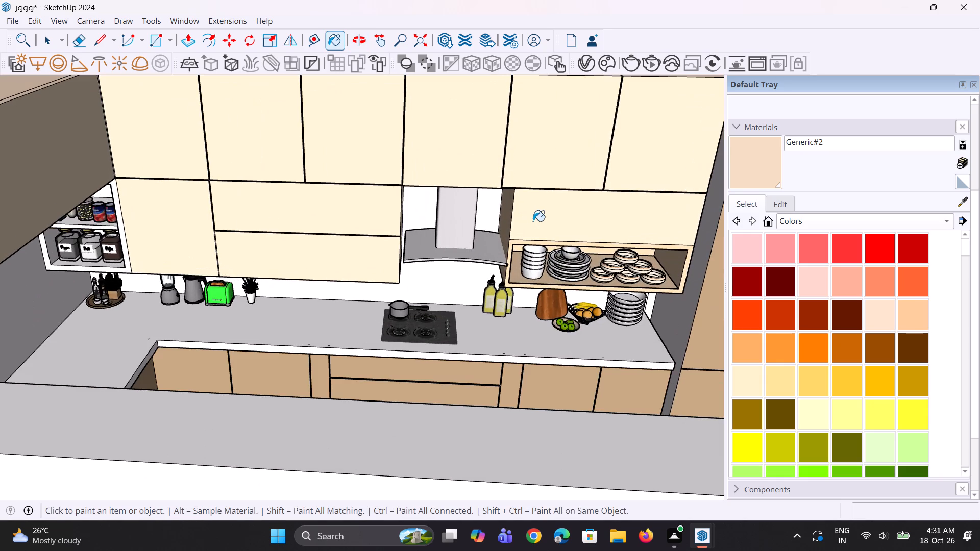
left_click(533, 221)
scroll(534, 241, "up", 5)
left_click(534, 243)
scroll(507, 262, "up", 1)
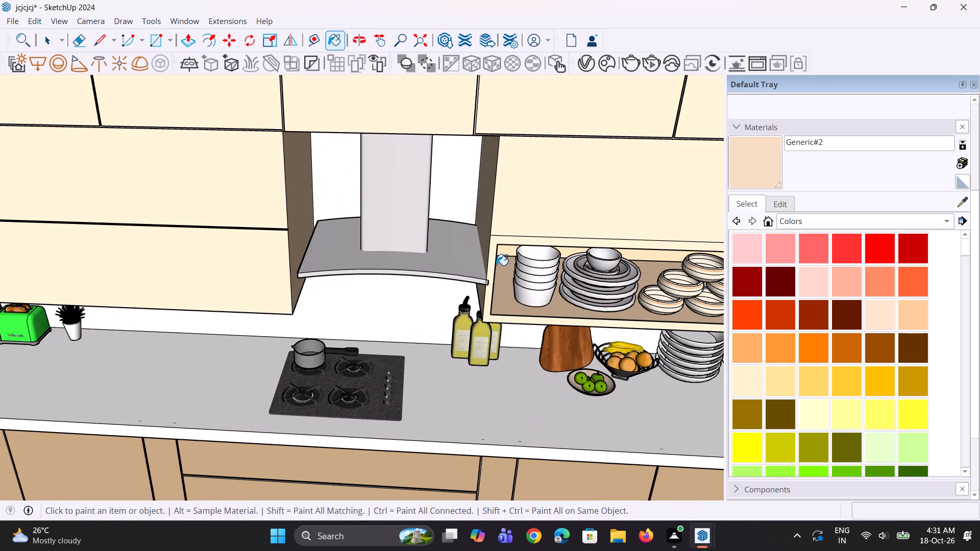
left_click(493, 262)
left_click(519, 280)
left_click(513, 281)
middle_click_drag(529, 308, 513, 297)
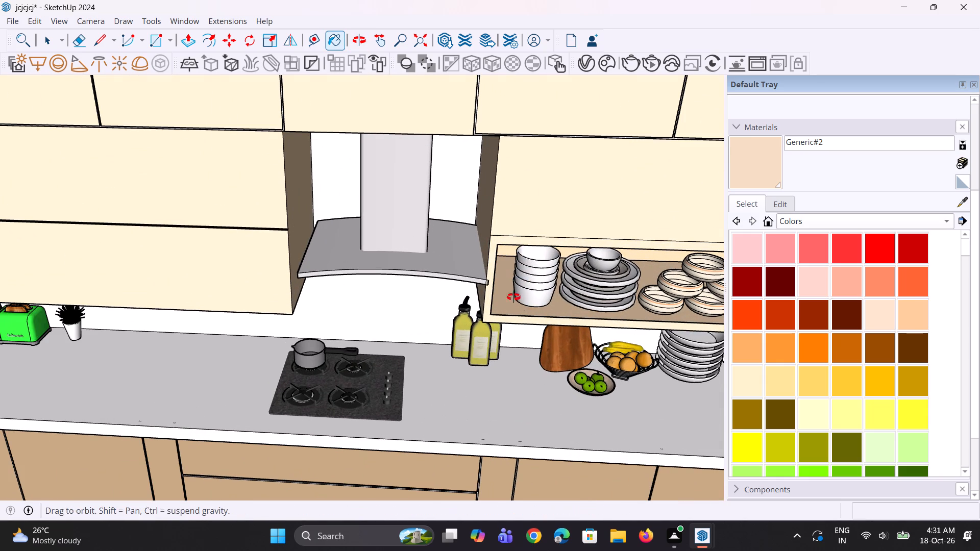
middle_click_drag(513, 297, 491, 279)
left_click(486, 254)
left_click(493, 274)
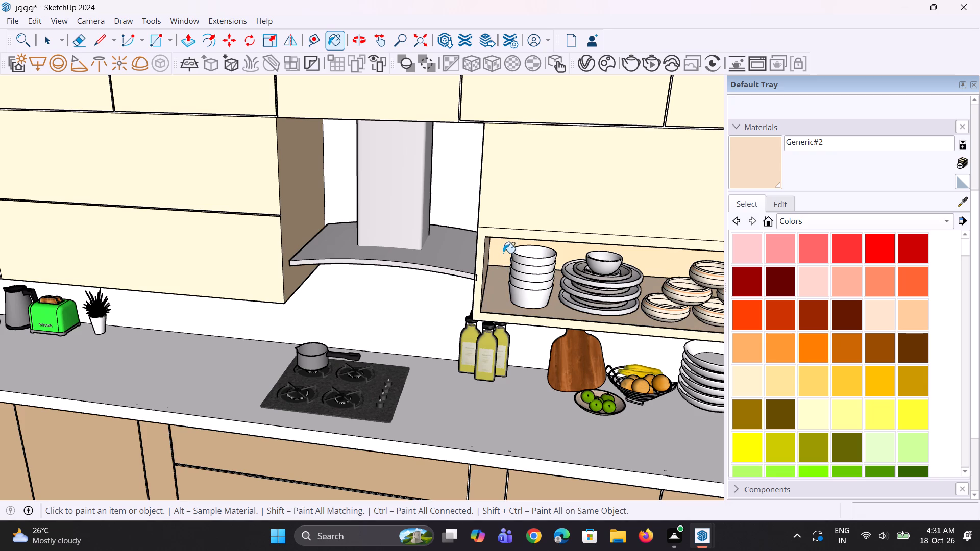
left_click(504, 253)
middle_click_drag(504, 286, 465, 271)
left_click(473, 267)
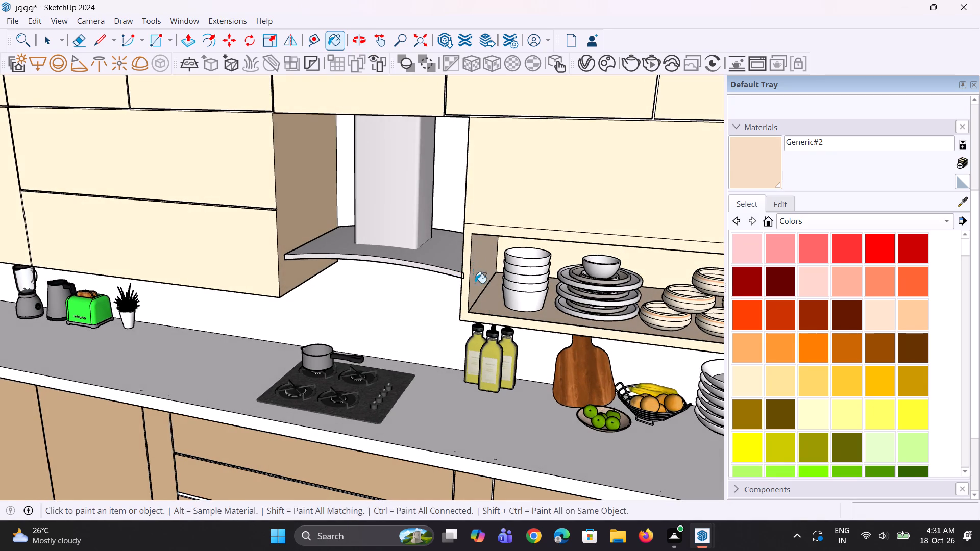
Paint the open plate shelf's other inner side, lower edge and inner top faces with Generic#2.
middle_click_drag(496, 314, 572, 318)
scroll(473, 308, "down", 4)
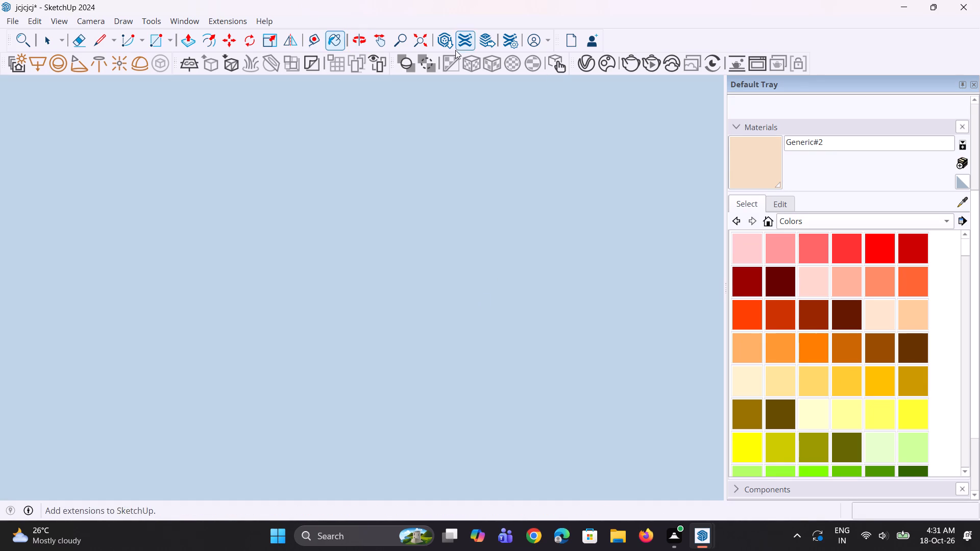
left_click(416, 37)
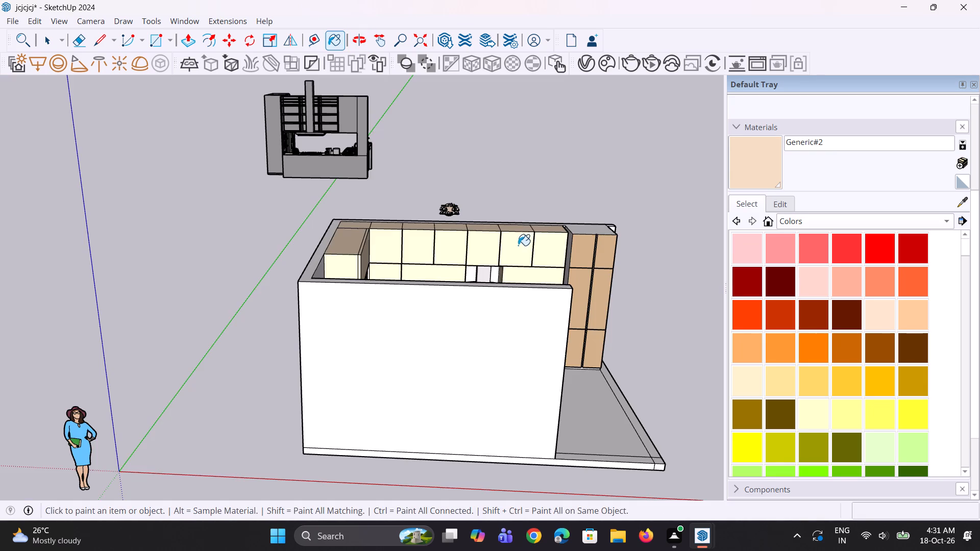
middle_click_drag(521, 265, 545, 292)
scroll(534, 294, "up", 11)
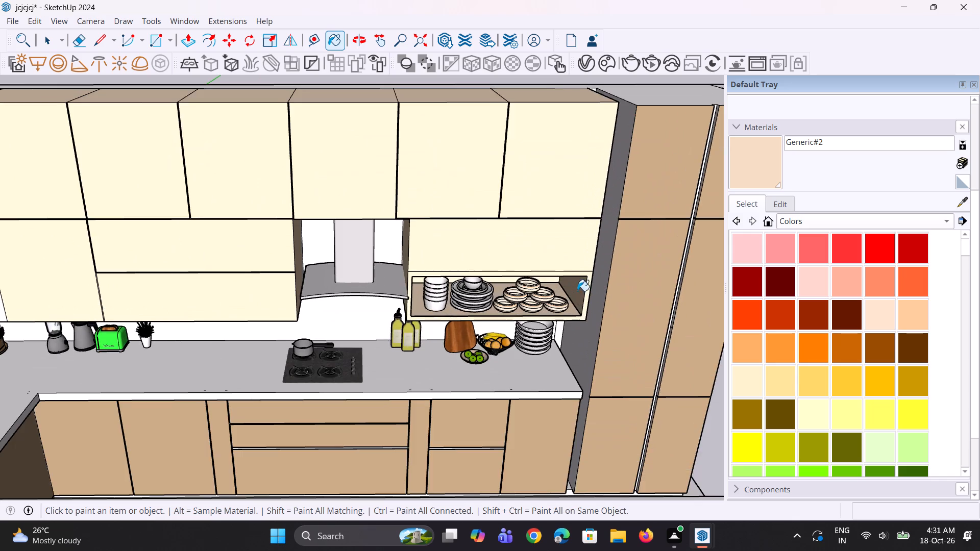
left_click(571, 295)
middle_click_drag(570, 321, 471, 295)
scroll(513, 313, "up", 4)
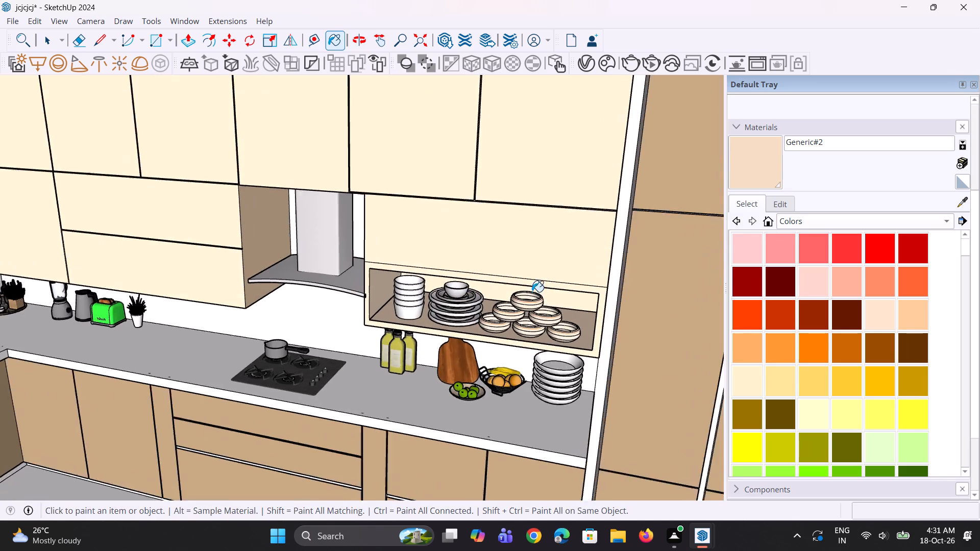
scroll(532, 292, "up", 3)
left_click(512, 350)
scroll(510, 352, "up", 1)
middle_click_drag(511, 350, 548, 245)
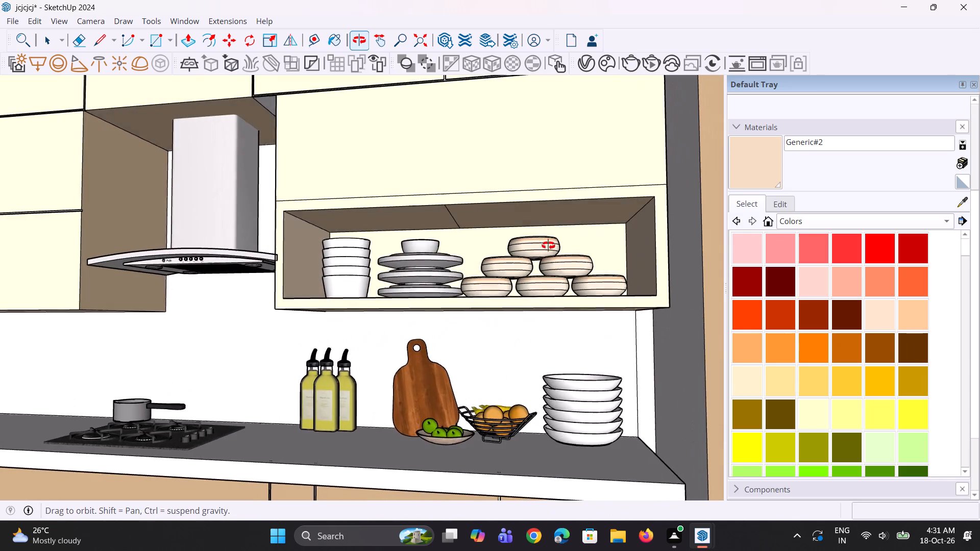
middle_click_drag(548, 245, 549, 242)
left_click(560, 204)
left_click(423, 219)
left_click(460, 245)
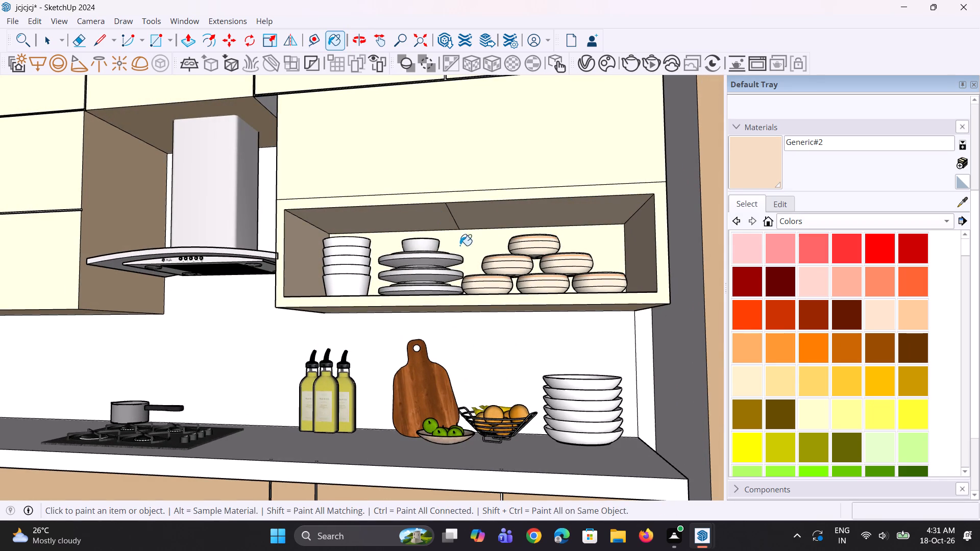
Paint the wall cabinet side facing the hood with Generic#2.
left_click(122, 224)
middle_click_drag(176, 259, 167, 304)
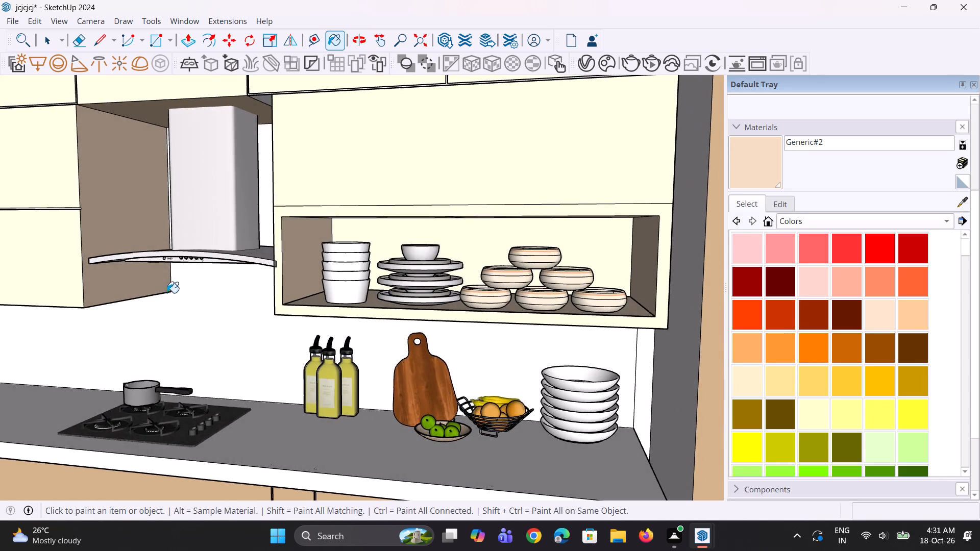
Paint the hob-side countertop's front edge and its end face beside the tall units with Generic#2.
scroll(167, 293, "down", 5)
middle_click_drag(170, 293, 179, 323)
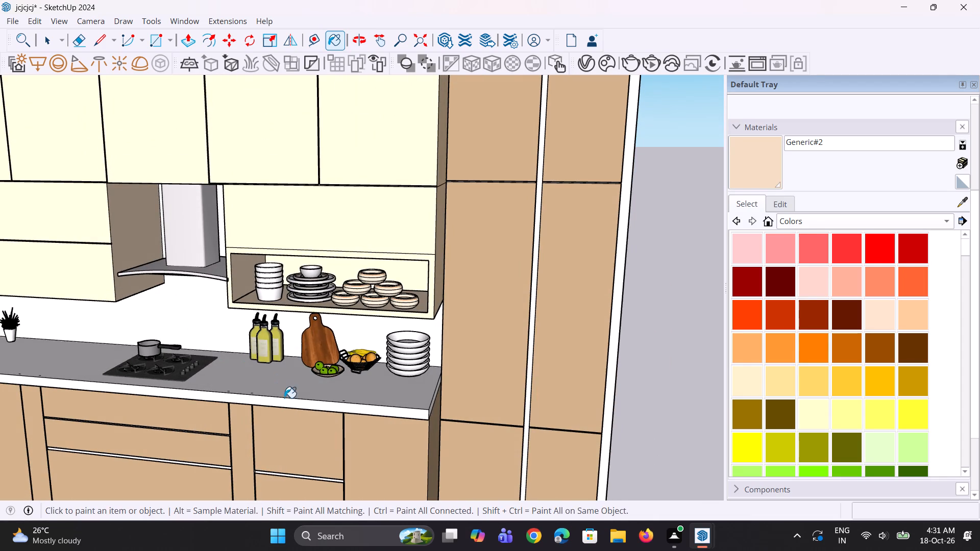
left_click(293, 407)
left_click(304, 402)
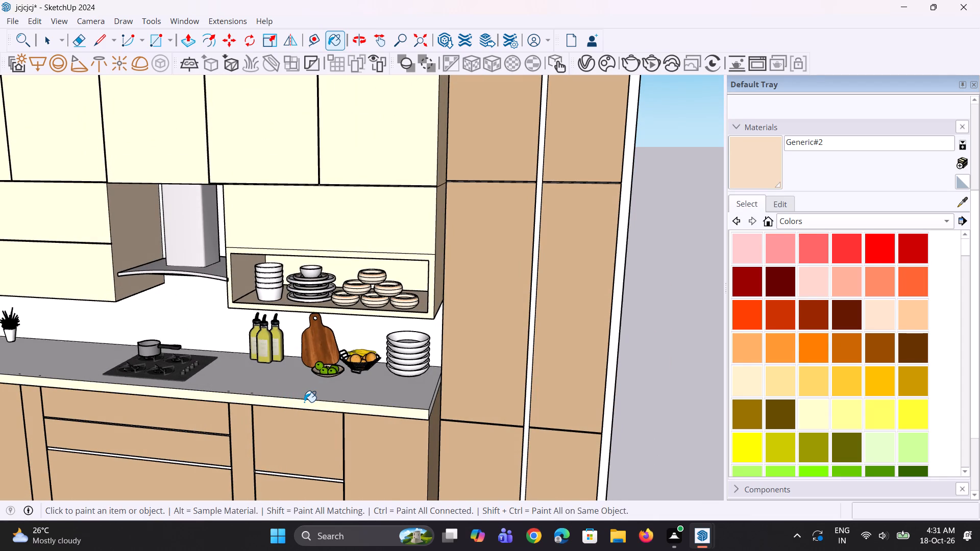
scroll(304, 402, "down", 4)
middle_click_drag(313, 400, 328, 404)
scroll(383, 428, "up", 2)
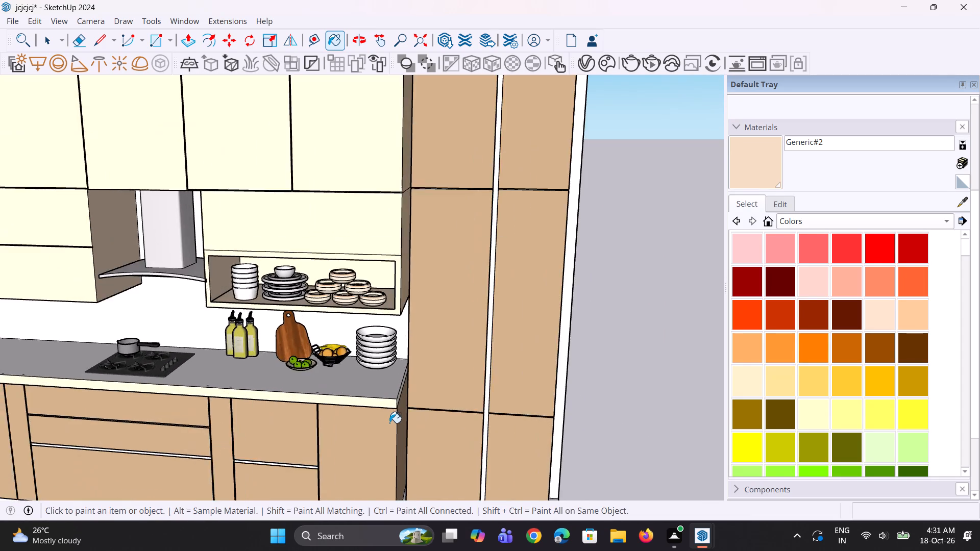
scroll(389, 423, "up", 7)
left_click(398, 393)
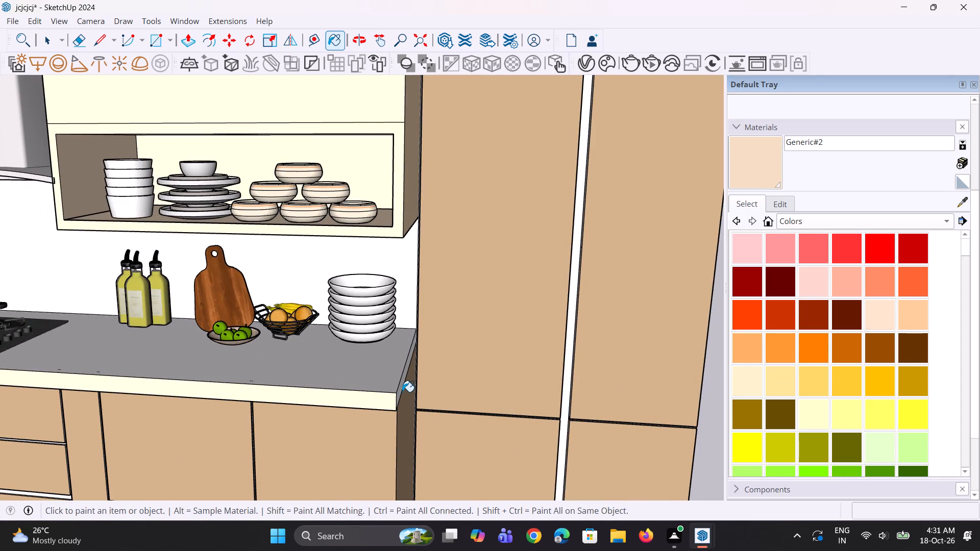
left_click(403, 384)
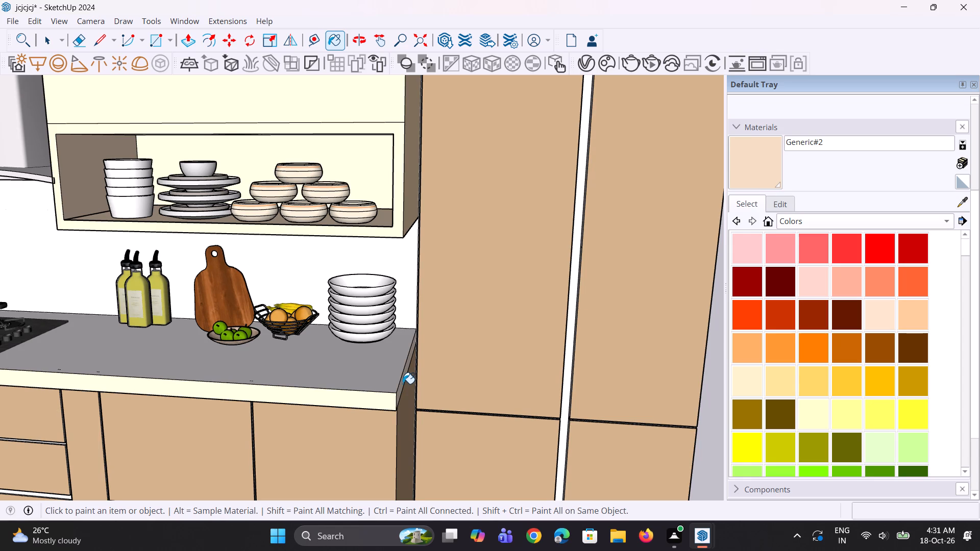
Paint the front edge of the sink-side countertop with Generic#2.
scroll(395, 387, "down", 4)
middle_click_drag(382, 385, 340, 401)
scroll(318, 392, "down", 2)
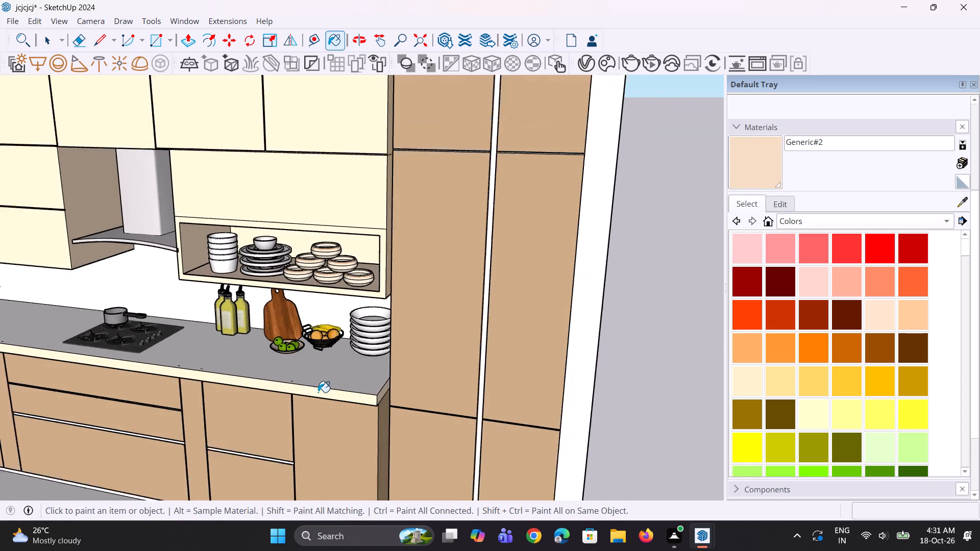
scroll(318, 392, "down", 6)
middle_click_drag(149, 376, 97, 373)
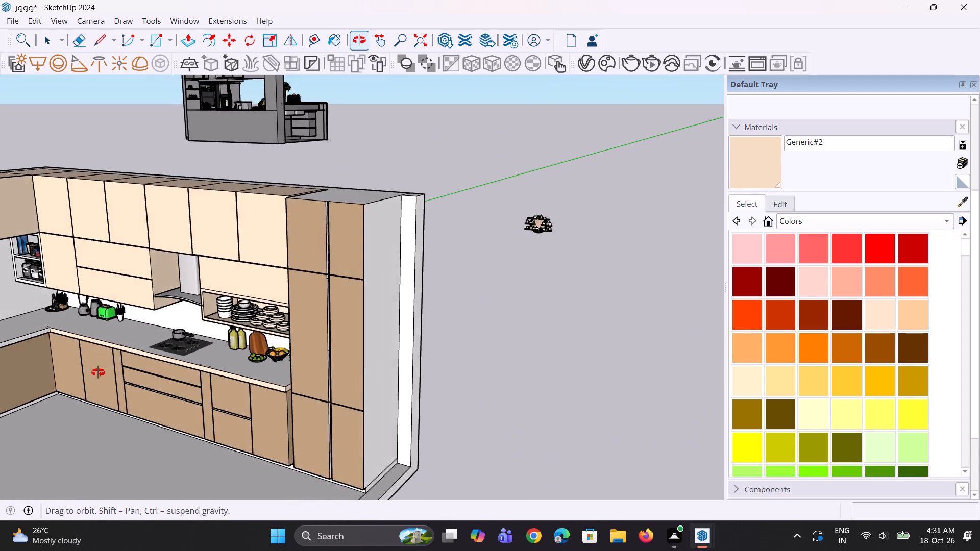
scroll(137, 360, "down", 4)
scroll(49, 341, "up", 11)
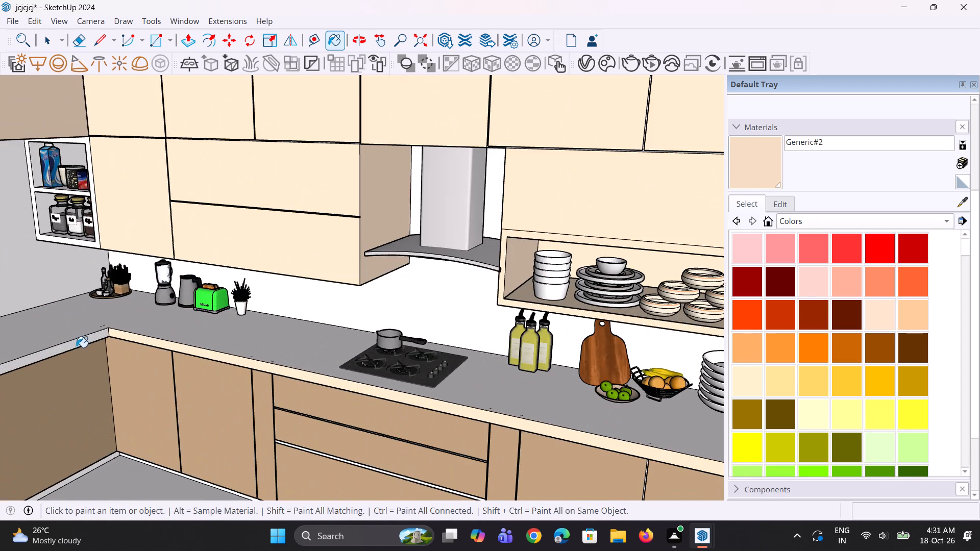
left_click(87, 341)
Paint the plinths below the base cabinets on both sides of the inner corner with Generic#2.
scroll(127, 464, "up", 4)
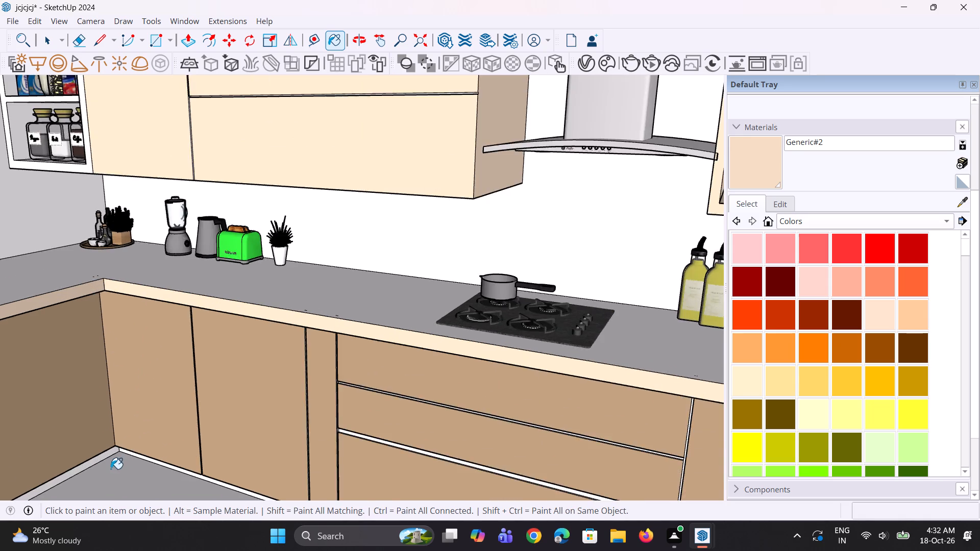
scroll(111, 469, "up", 5)
left_click(102, 449)
left_click(144, 443)
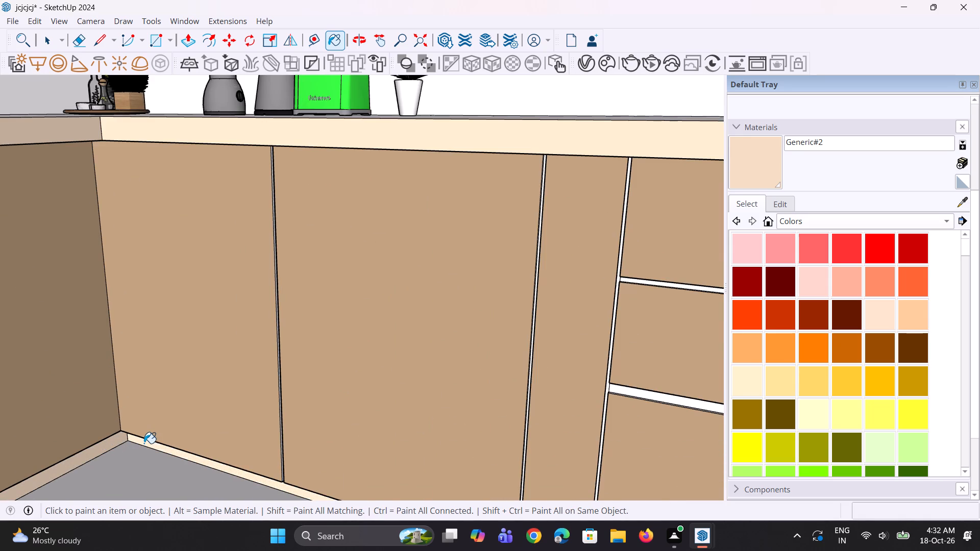
Paint the front and exposed side of the small wall cabinet above the sink with Generic#2.
scroll(141, 447, "down", 8)
scroll(211, 435, "down", 13)
scroll(295, 440, "up", 1)
middle_click_drag(296, 440, 182, 460)
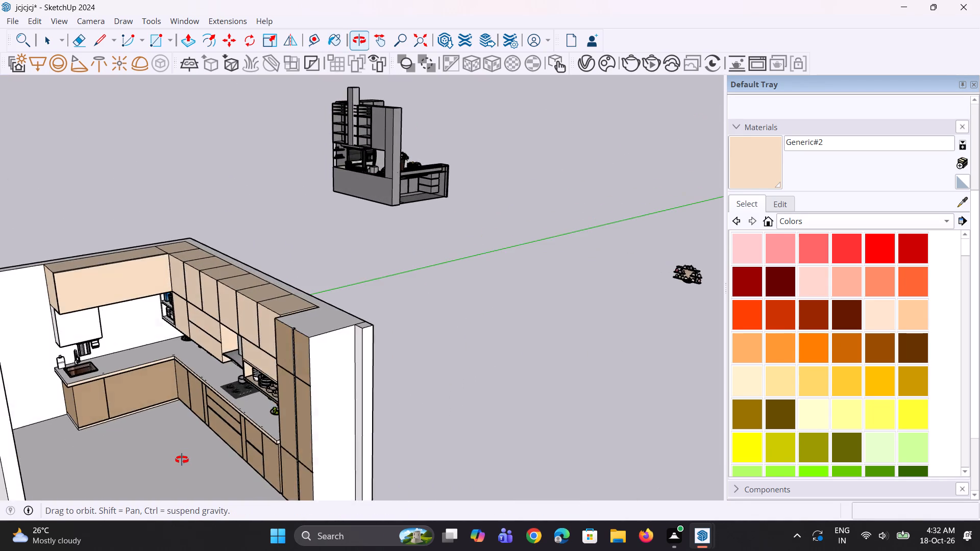
middle_click_drag(182, 460, 236, 439)
scroll(68, 355, "up", 2)
left_click(48, 344)
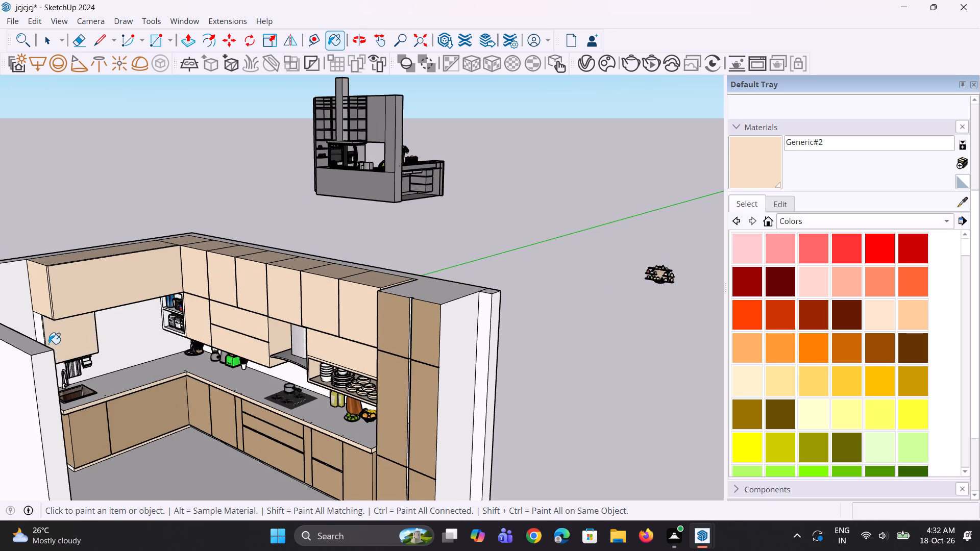
scroll(48, 344, "up", 6)
left_click(39, 338)
Paint the underside of the small wall cabinet above the sink with Generic#2.
scroll(43, 329, "up", 5)
middle_click_drag(126, 366, 107, 293)
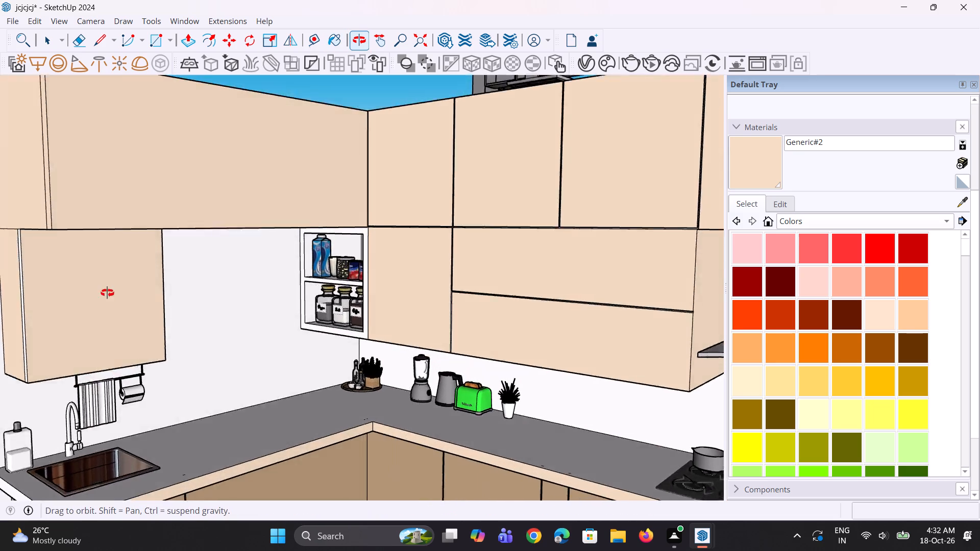
middle_click_drag(107, 293, 71, 239)
scroll(68, 328, "up", 2)
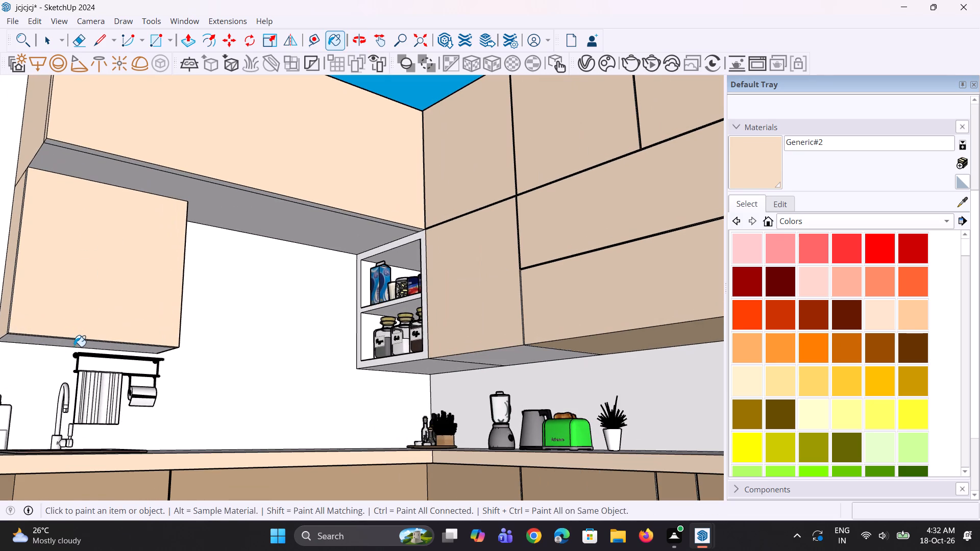
left_click(78, 344)
Paint the corner-facing side of the small wall cabinet above the sink and its front panel's edge with Generic#2.
middle_click_drag(109, 336, 0, 378)
scroll(154, 321, "up", 2)
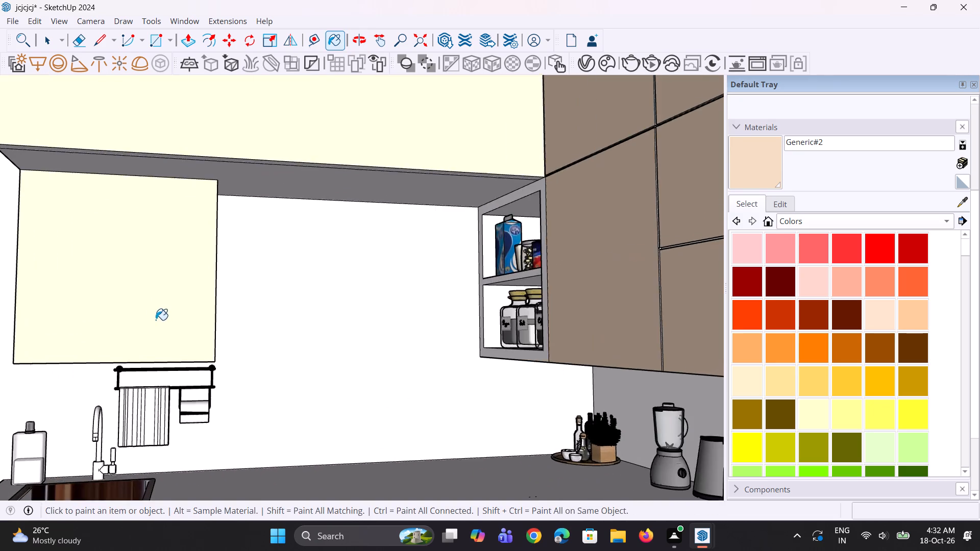
scroll(156, 320, "up", 5)
middle_click_drag(195, 296, 90, 323)
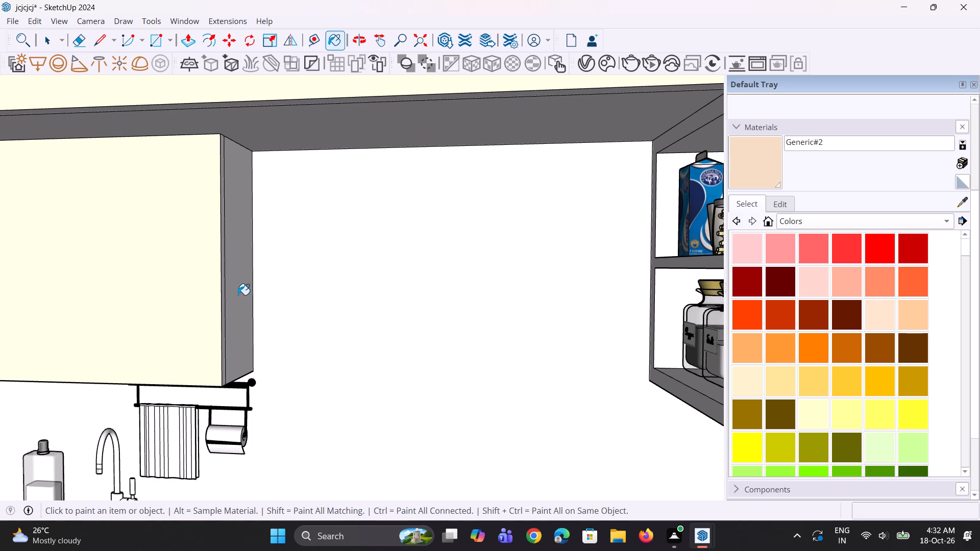
left_click(238, 295)
scroll(224, 288, "up", 3)
left_click(223, 283)
middle_click_drag(200, 309, 226, 368)
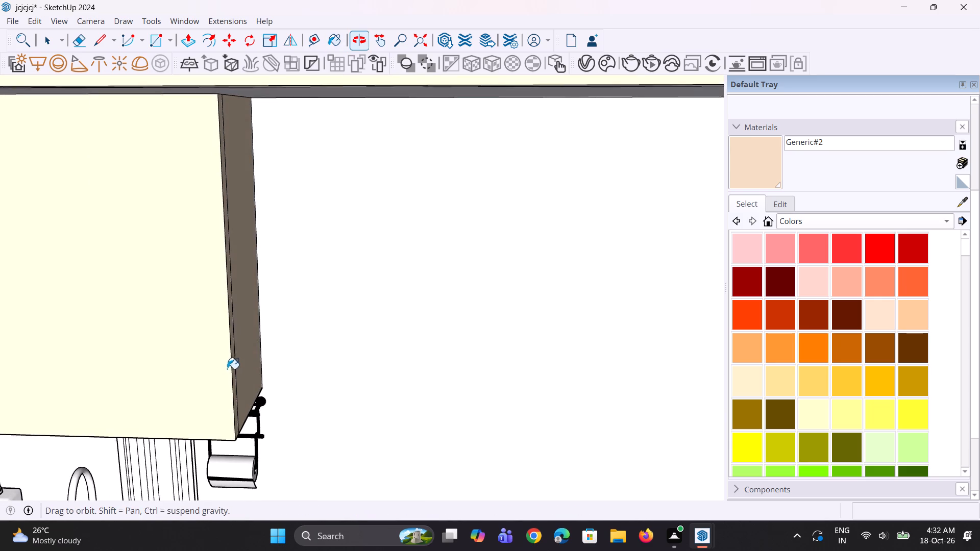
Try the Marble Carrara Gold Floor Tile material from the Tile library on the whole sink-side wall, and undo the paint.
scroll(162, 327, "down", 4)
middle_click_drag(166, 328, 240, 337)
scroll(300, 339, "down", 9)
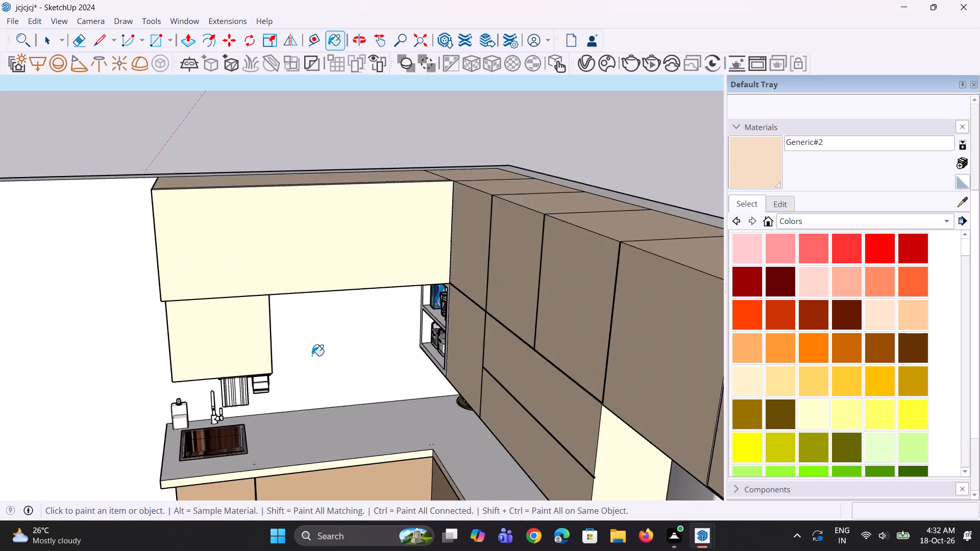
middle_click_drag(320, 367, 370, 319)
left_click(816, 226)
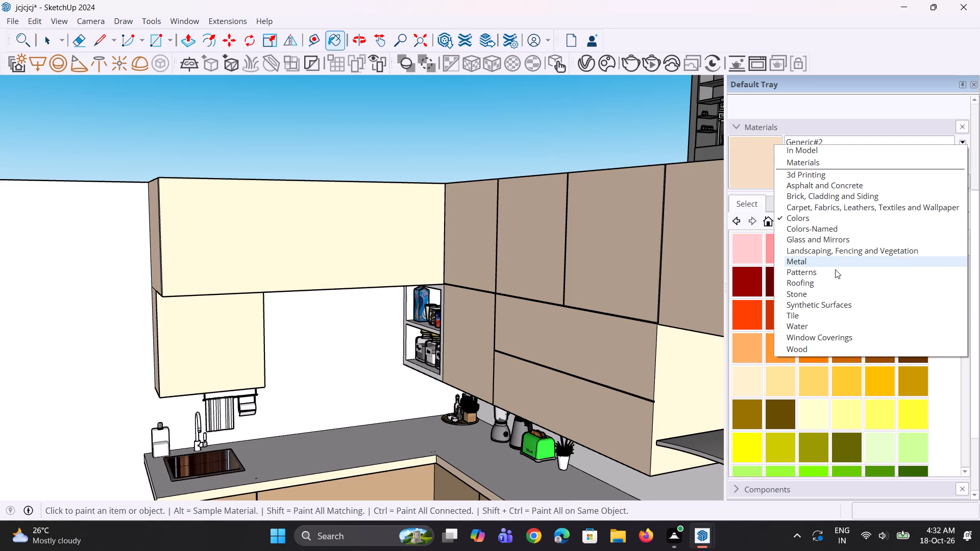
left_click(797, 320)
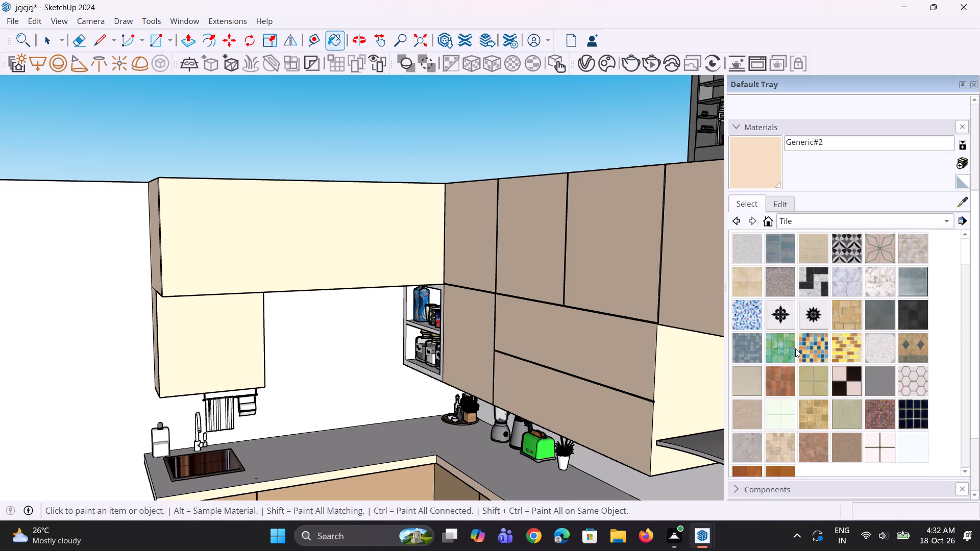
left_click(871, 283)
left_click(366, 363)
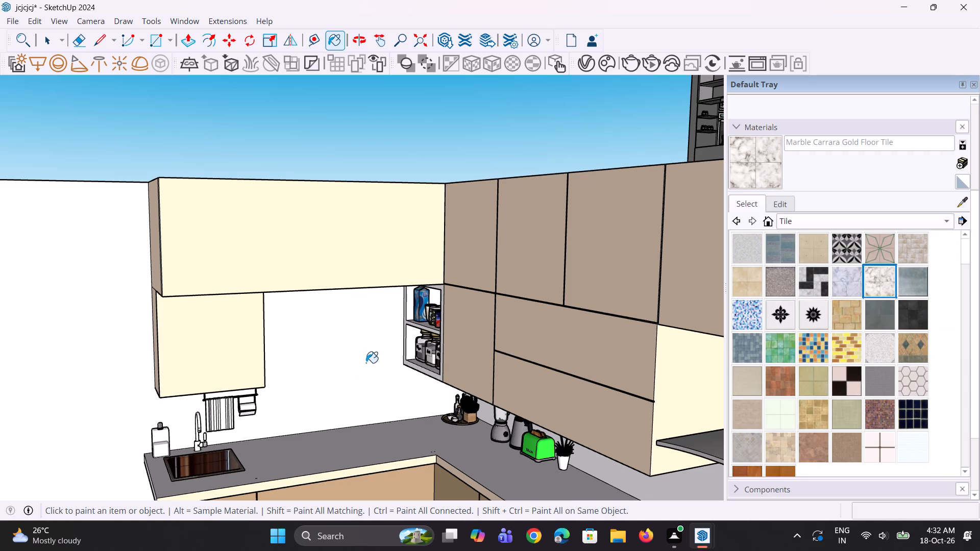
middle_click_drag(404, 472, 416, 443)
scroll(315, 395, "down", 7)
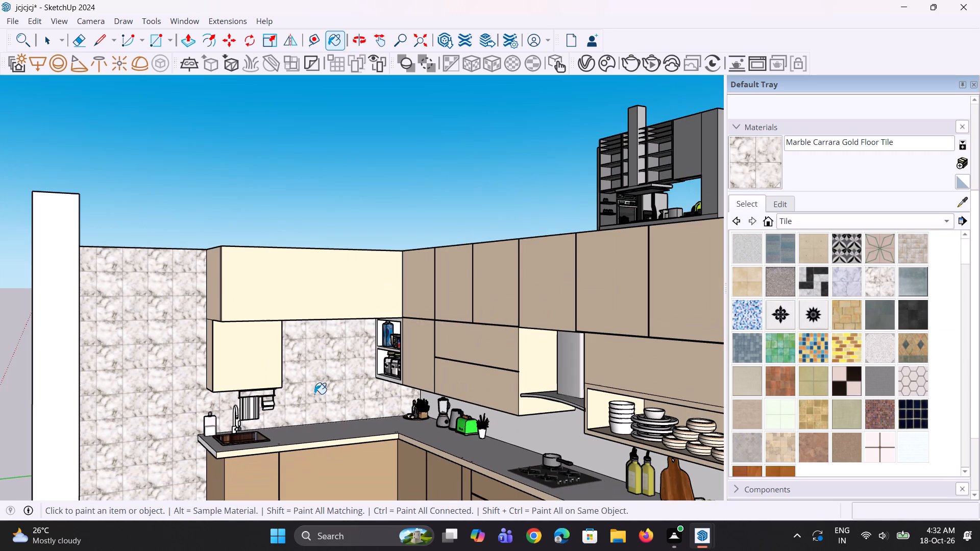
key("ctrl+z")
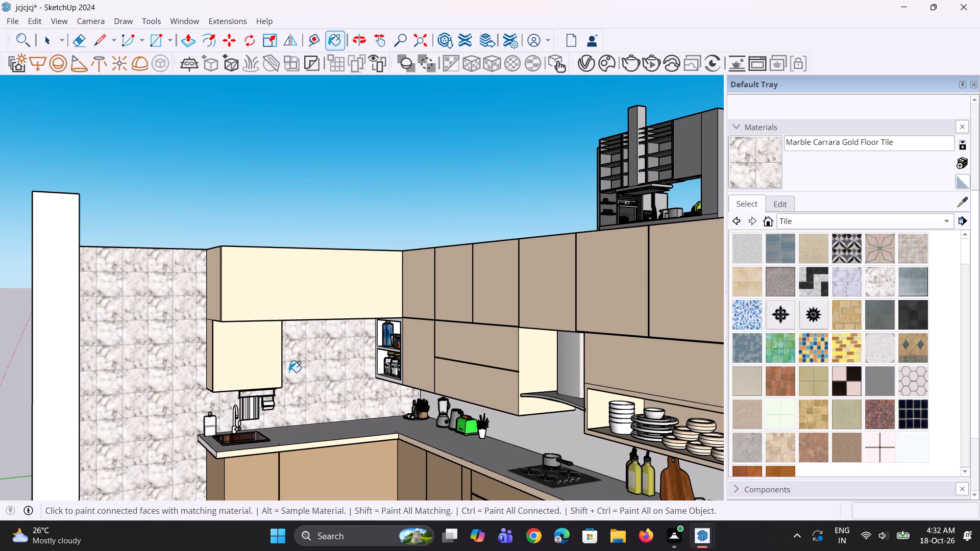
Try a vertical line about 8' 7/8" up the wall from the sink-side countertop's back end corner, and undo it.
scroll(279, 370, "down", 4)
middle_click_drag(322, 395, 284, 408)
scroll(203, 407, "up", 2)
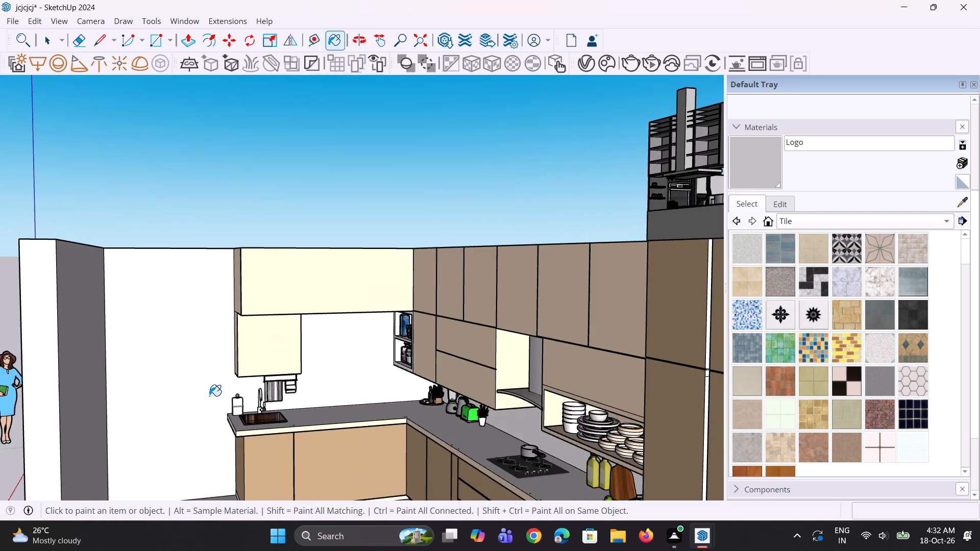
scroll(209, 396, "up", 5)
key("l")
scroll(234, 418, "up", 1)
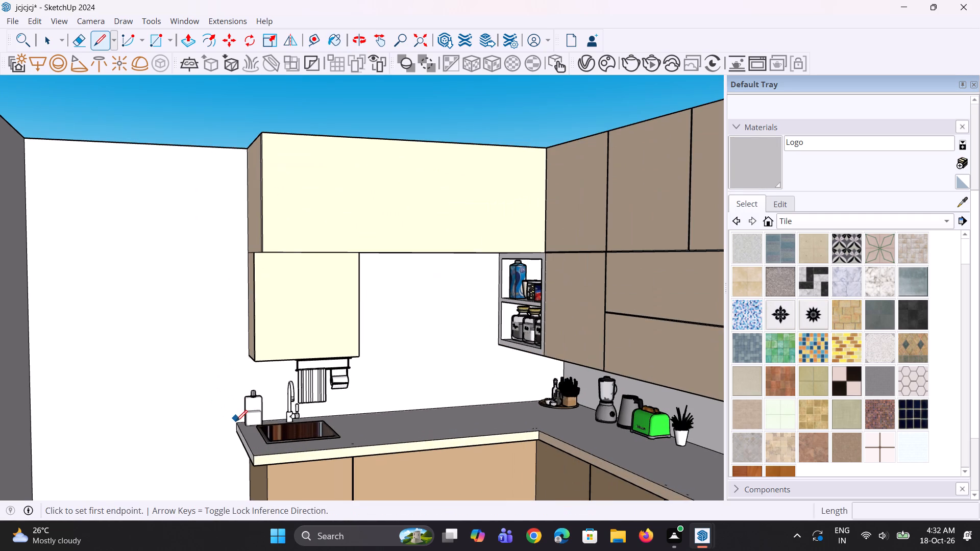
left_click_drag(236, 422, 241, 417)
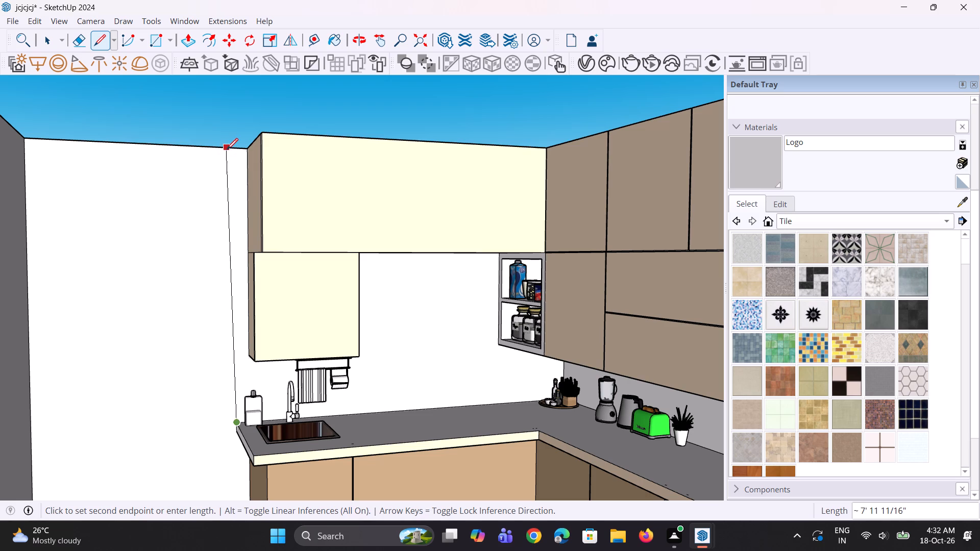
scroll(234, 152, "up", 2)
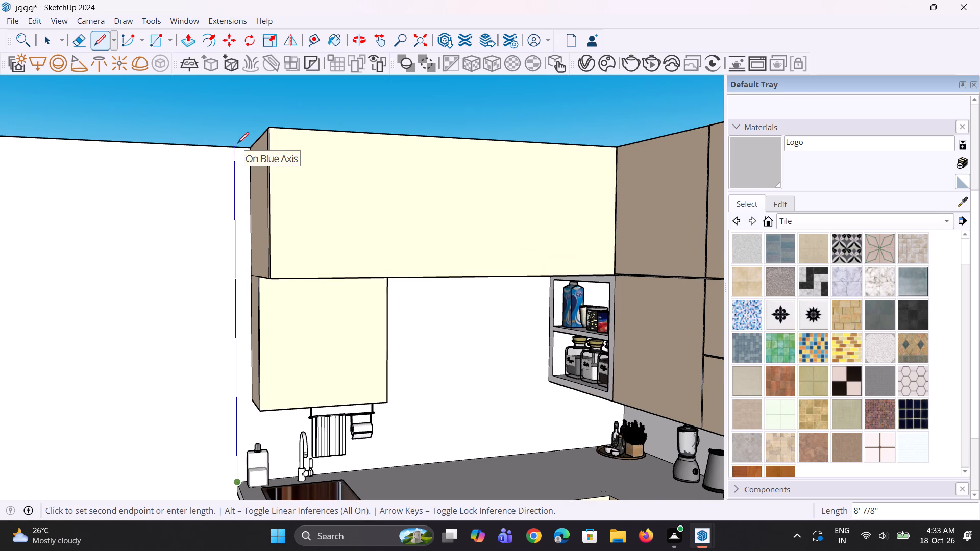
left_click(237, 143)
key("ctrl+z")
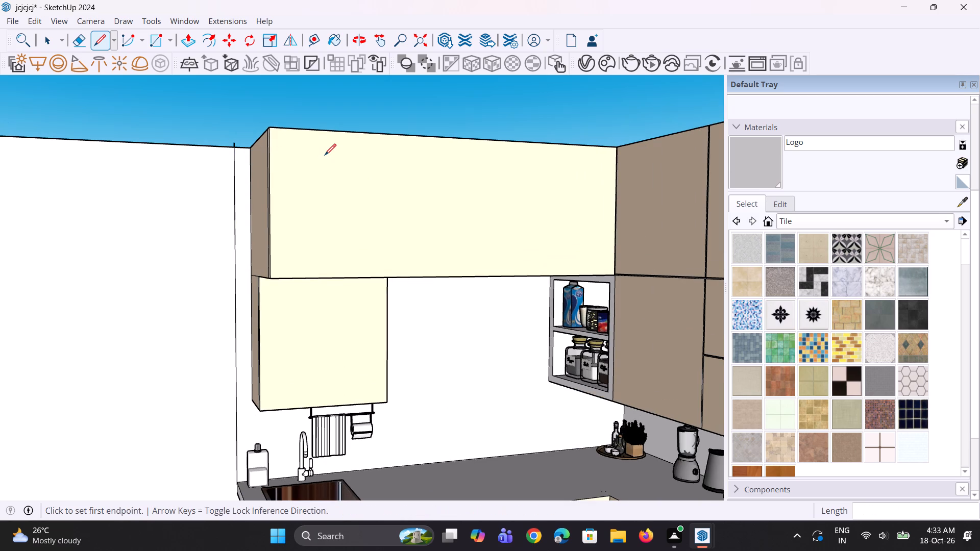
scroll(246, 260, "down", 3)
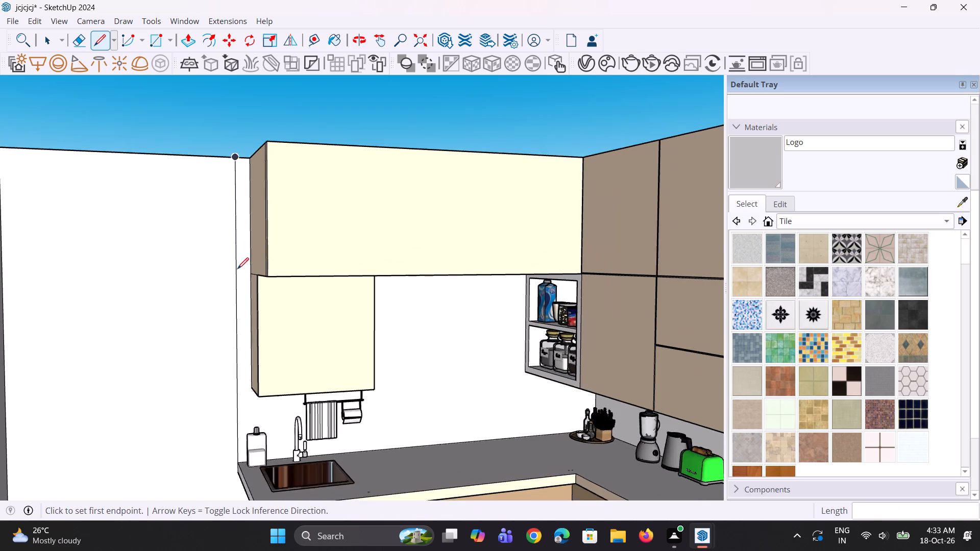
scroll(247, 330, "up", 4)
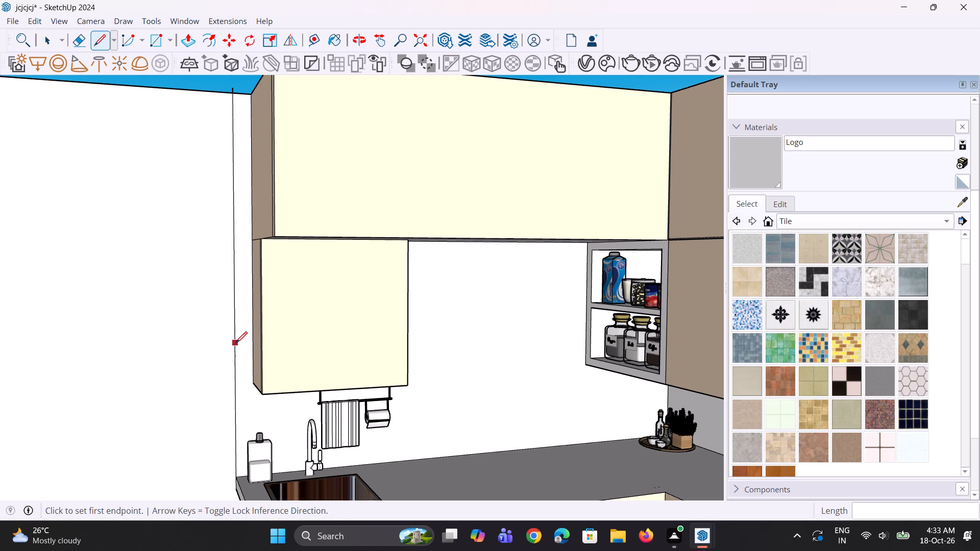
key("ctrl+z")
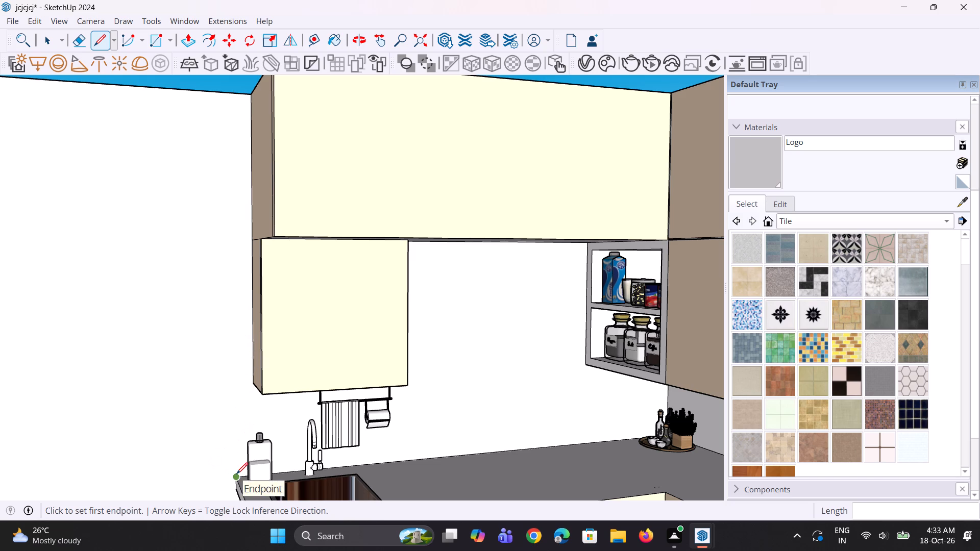
Draw a vertical line about 7' 11 5/8" from the sink-side countertop's back end corner to the wall's top edge.
left_click(236, 474)
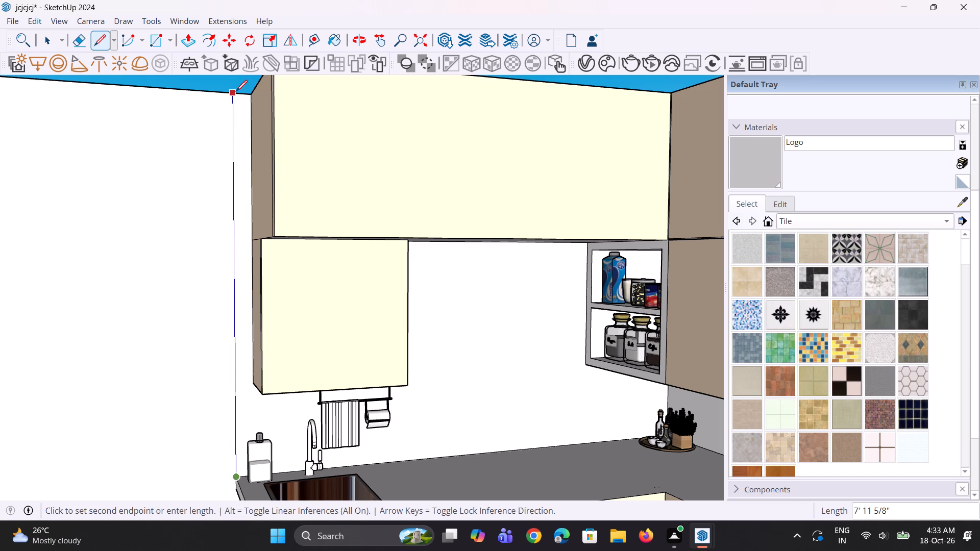
left_click(236, 91)
Push/Pull the exposed side of the long upper cabinet above the sink outward 4 1/2", to the line on the wall.
middle_click_drag(301, 185, 319, 183)
key("space")
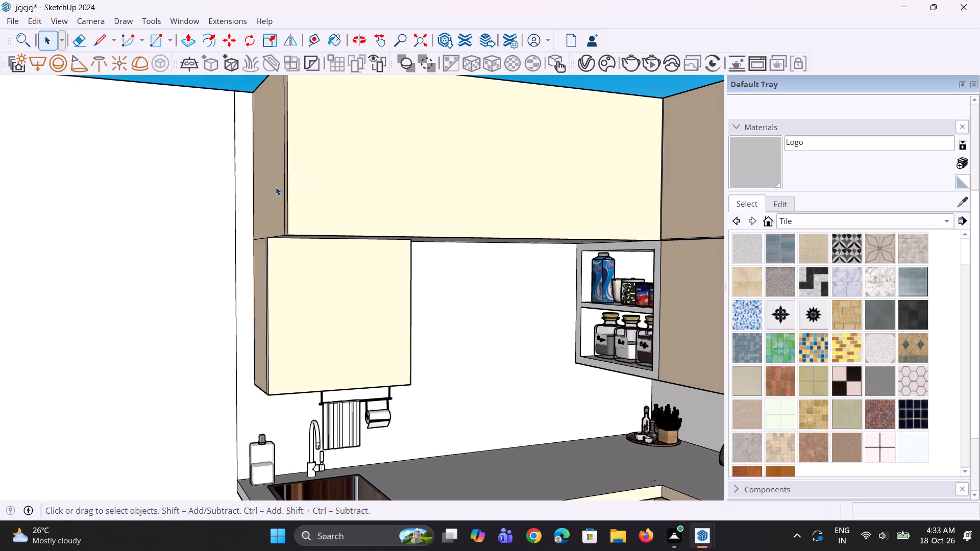
key("p")
left_click(276, 187)
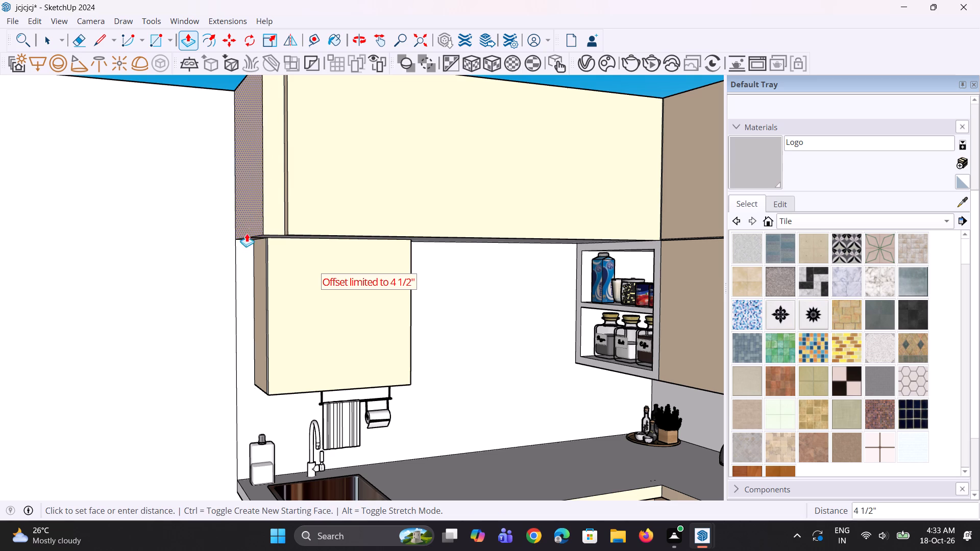
left_click(241, 242)
Extend the front panel's end edge on the long upper cabinet by the same 4 1/2", undoing any pull on the wrong face.
double_click(284, 207)
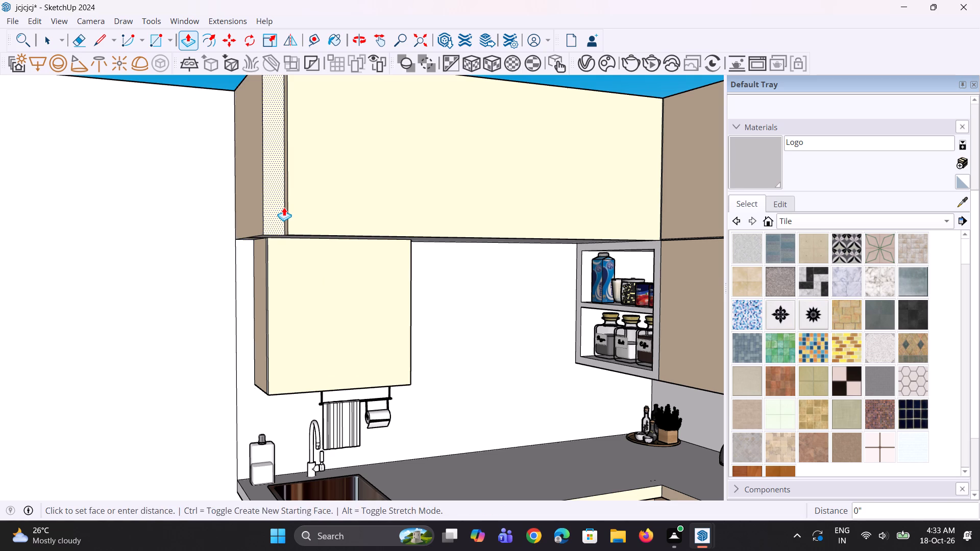
key("ctrl+z")
middle_click_drag(289, 208, 356, 203, "ctrl")
middle_click(331, 211)
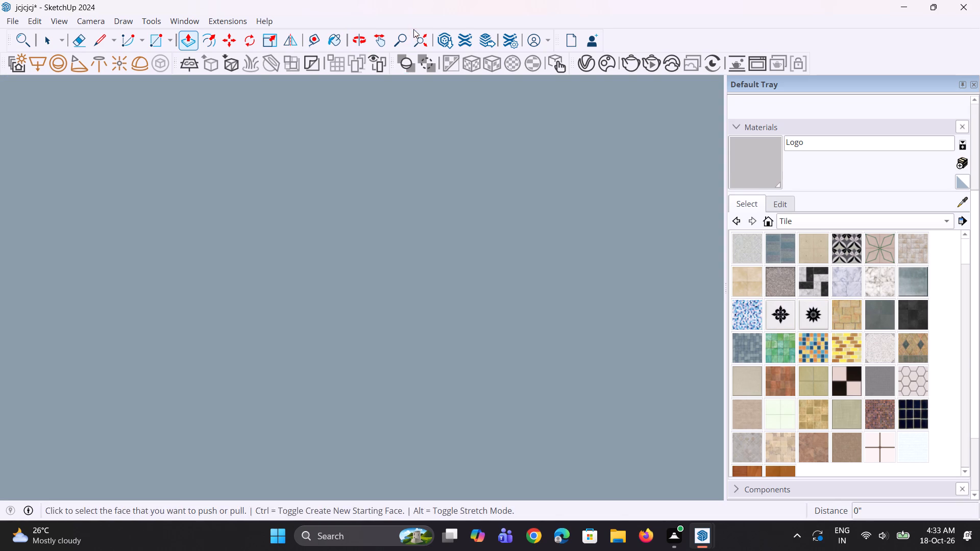
left_click(414, 36)
middle_click_drag(385, 112, 333, 152)
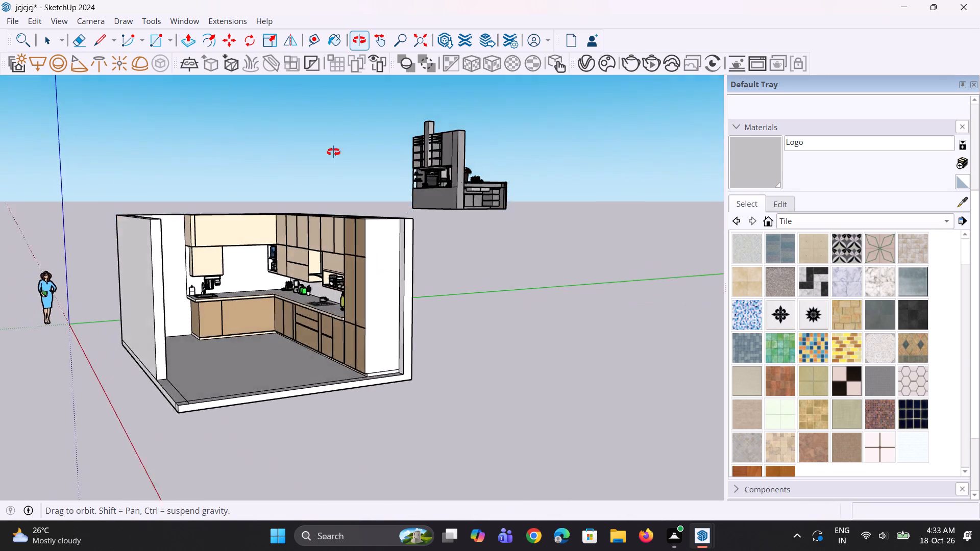
middle_click_drag(333, 152, 318, 166)
scroll(181, 240, "up", 14)
middle_click_drag(195, 249, 233, 254)
scroll(209, 263, "up", 5)
middle_click_drag(204, 252, 234, 253)
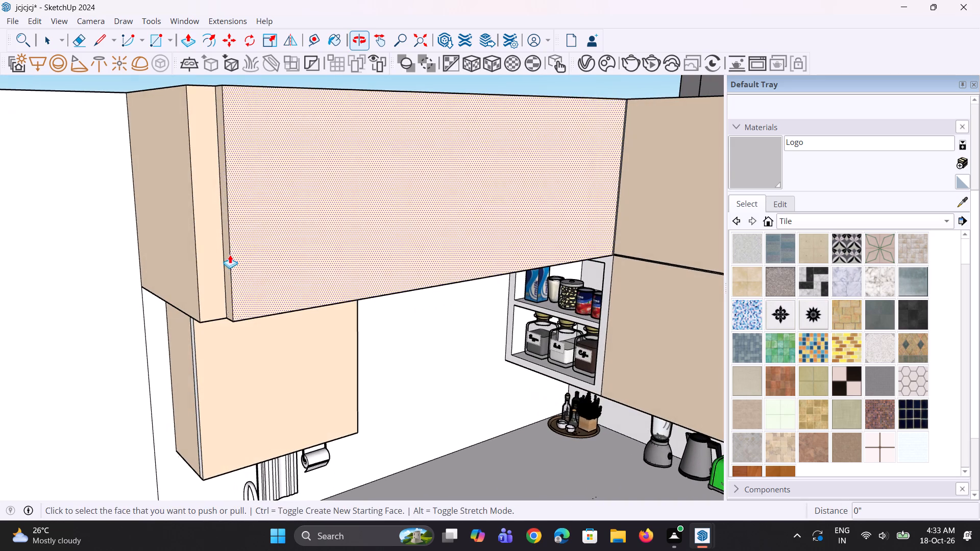
double_click(225, 260)
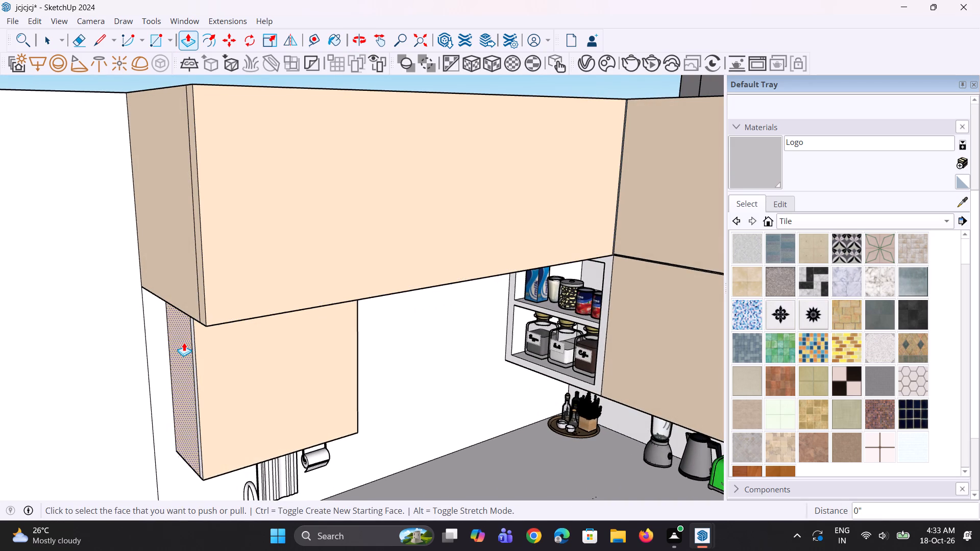
Extend the small wall cabinet's exposed side and its front panel's edge by the same 4 1/2" with Push/Pull.
double_click(184, 342)
scroll(199, 357, "up", 2)
double_click(194, 350)
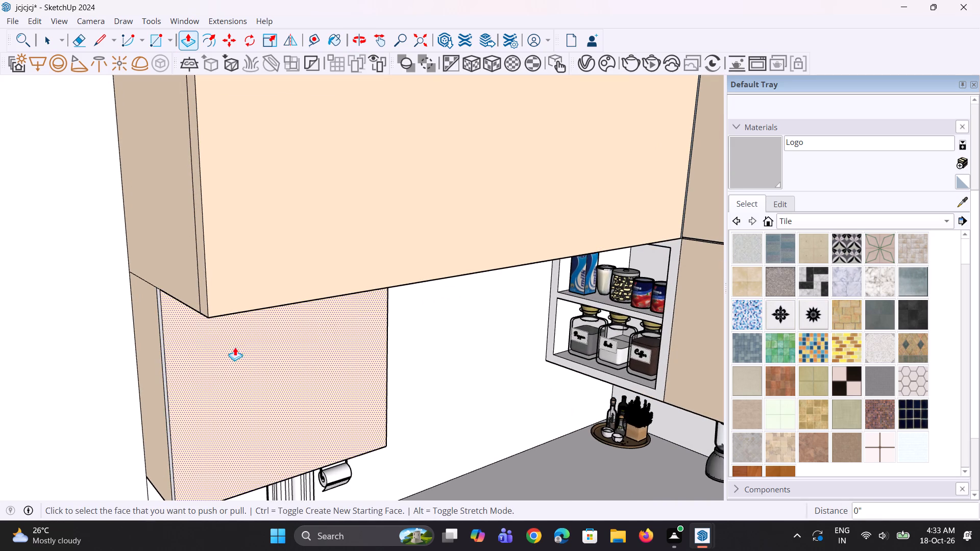
Paint the bounded wall behind the sink, the hob-side wall and the countertop surface with Marble Carrara Gold Floor Tile.
middle_click_drag(210, 323, 169, 294)
scroll(164, 295, "down", 4)
scroll(193, 296, "up", 3)
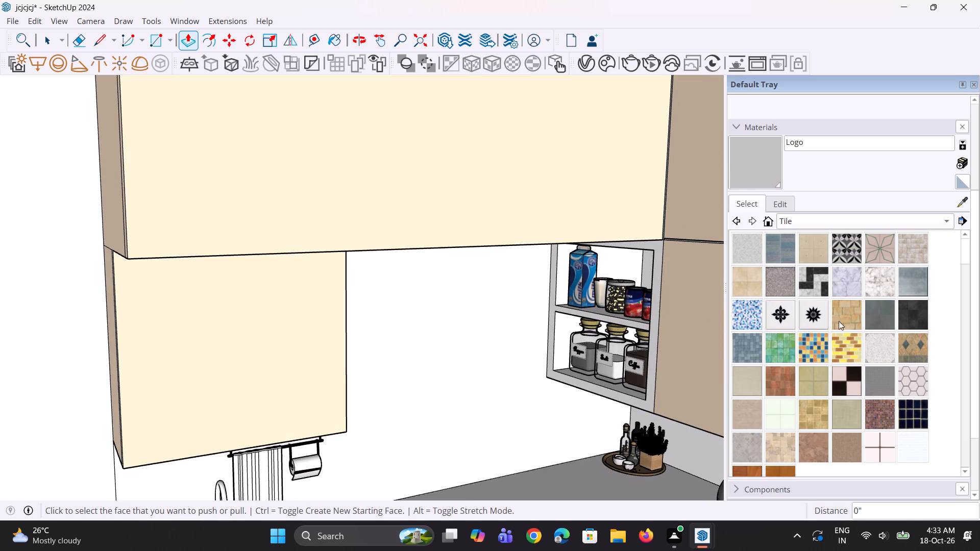
left_click(882, 277)
left_click(502, 414)
scroll(464, 401, "down", 4)
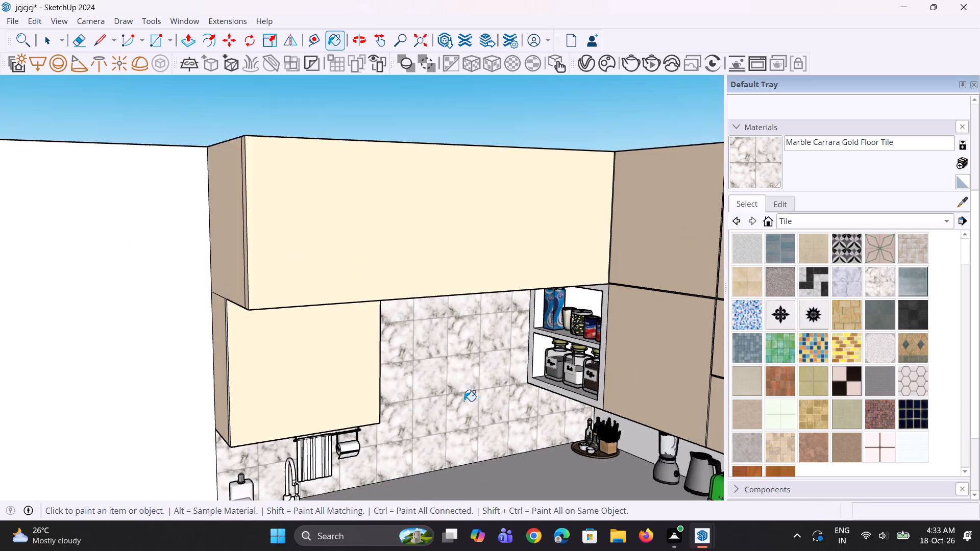
left_click(625, 436)
left_click(514, 491)
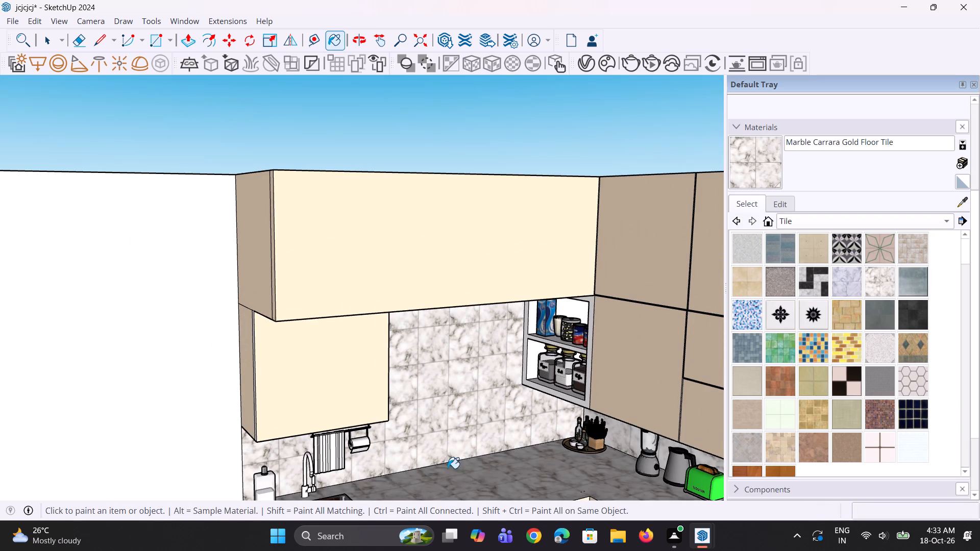
Set the Marble Carrara Gold Floor Tile texture size to 20' by 20'.
scroll(446, 467, "down", 9)
scroll(553, 496, "up", 1)
middle_click_drag(558, 461, 549, 404)
scroll(521, 373, "down", 4)
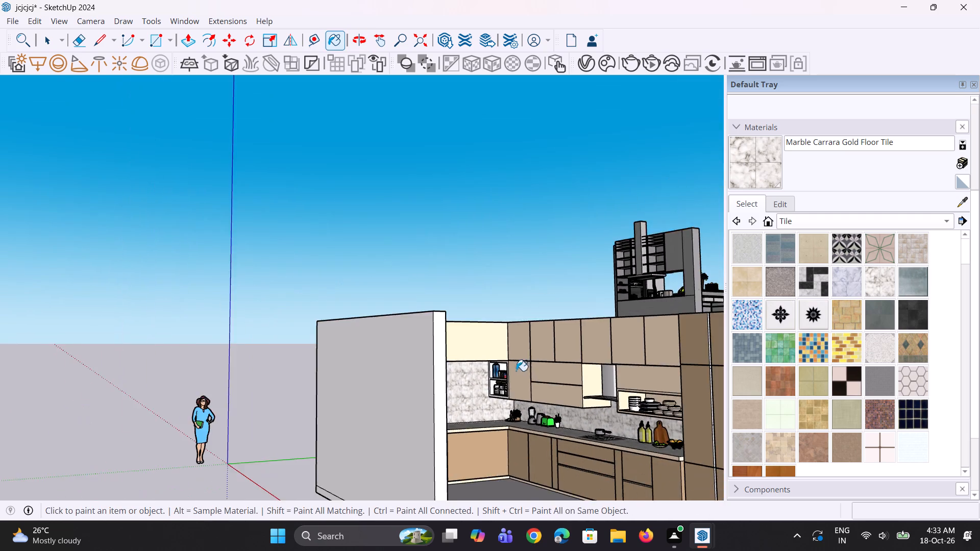
scroll(514, 371, "down", 4)
middle_click_drag(549, 402, 590, 468)
scroll(617, 443, "up", 14)
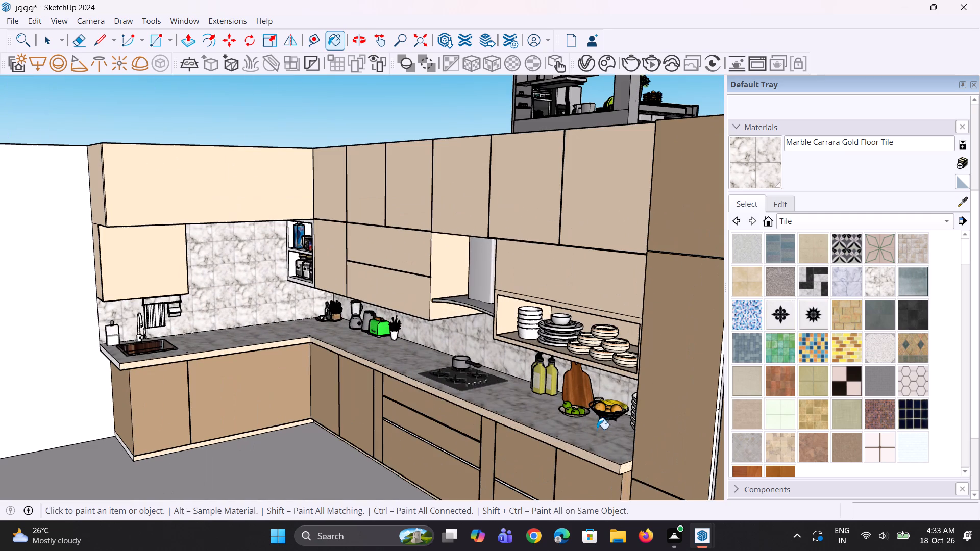
left_click(772, 206)
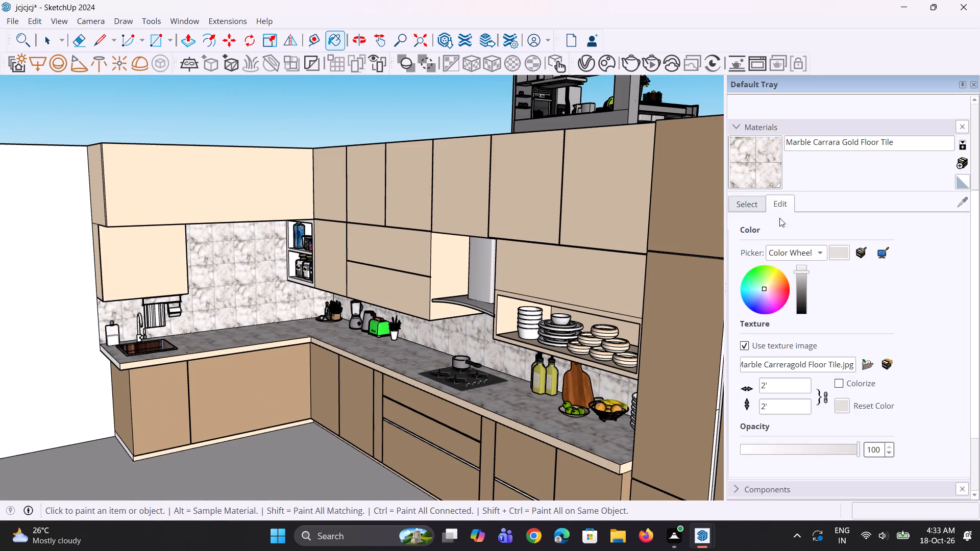
left_click_drag(776, 390, 713, 396)
type("20'")
key("Return")
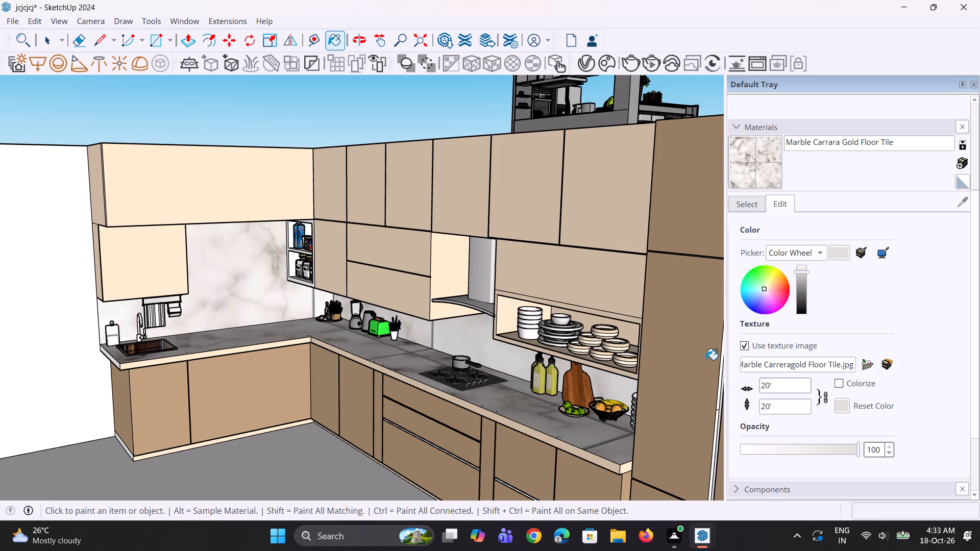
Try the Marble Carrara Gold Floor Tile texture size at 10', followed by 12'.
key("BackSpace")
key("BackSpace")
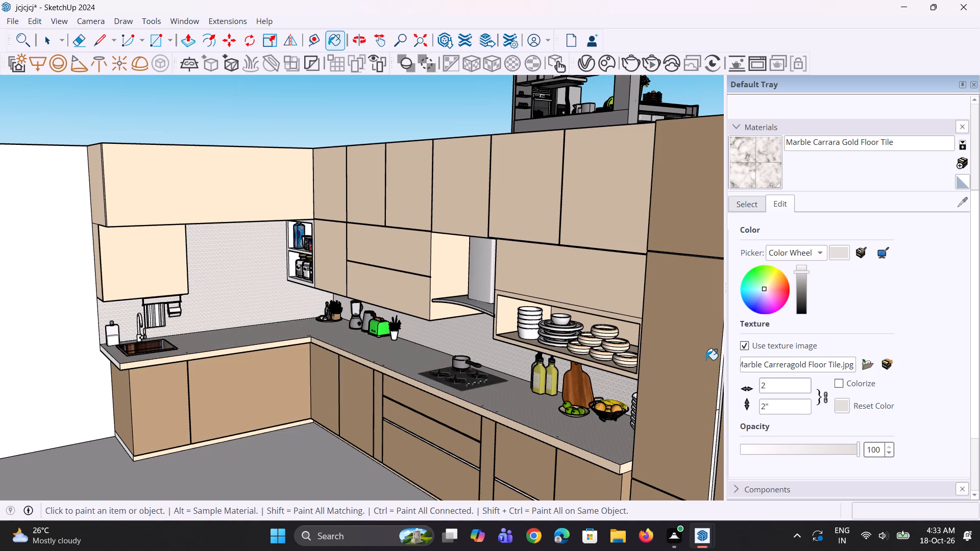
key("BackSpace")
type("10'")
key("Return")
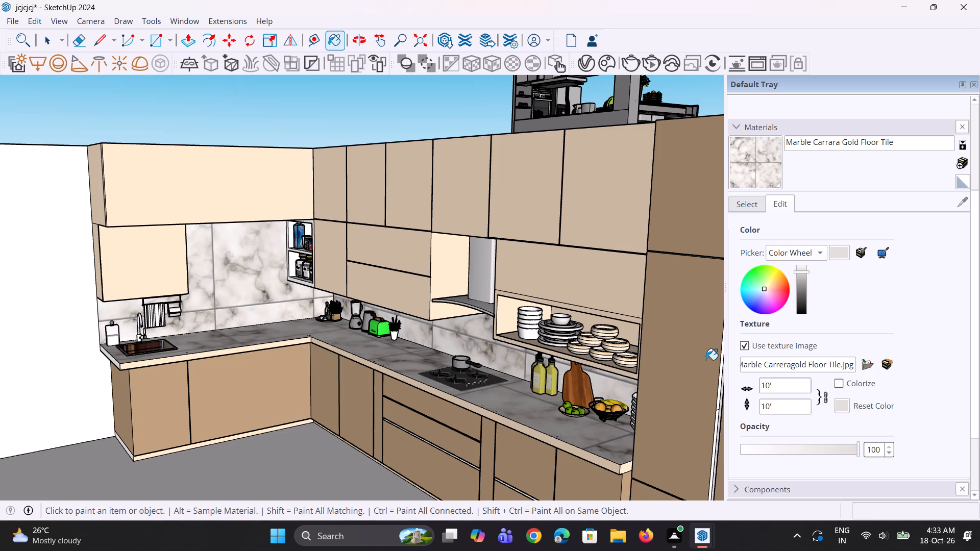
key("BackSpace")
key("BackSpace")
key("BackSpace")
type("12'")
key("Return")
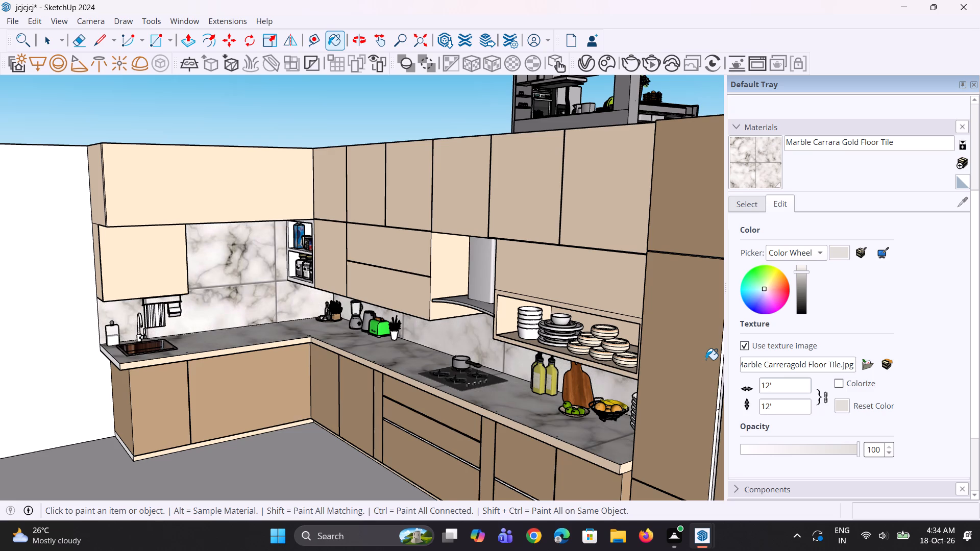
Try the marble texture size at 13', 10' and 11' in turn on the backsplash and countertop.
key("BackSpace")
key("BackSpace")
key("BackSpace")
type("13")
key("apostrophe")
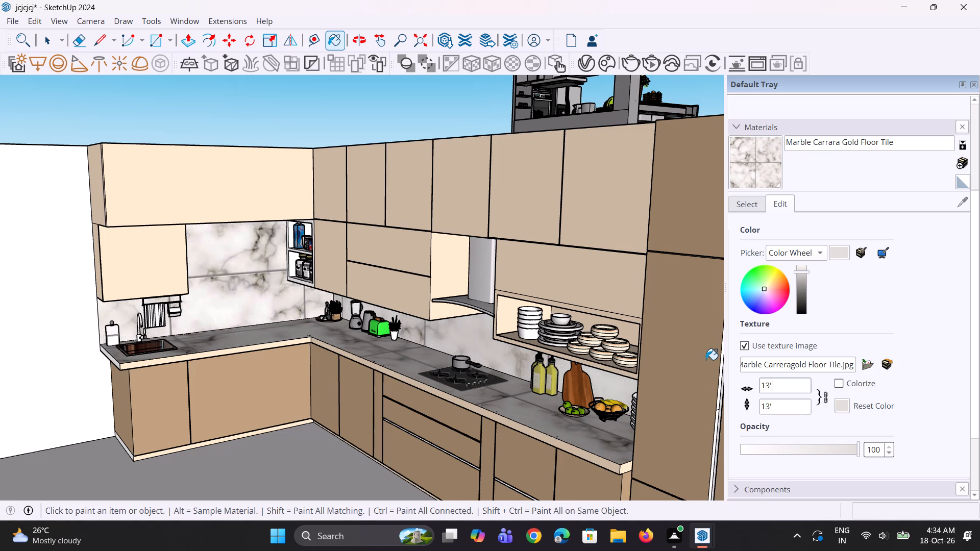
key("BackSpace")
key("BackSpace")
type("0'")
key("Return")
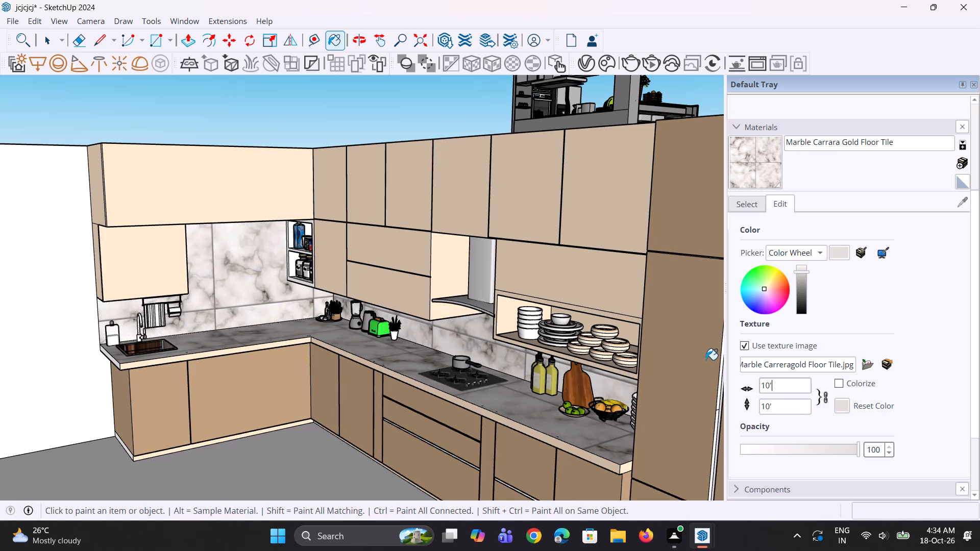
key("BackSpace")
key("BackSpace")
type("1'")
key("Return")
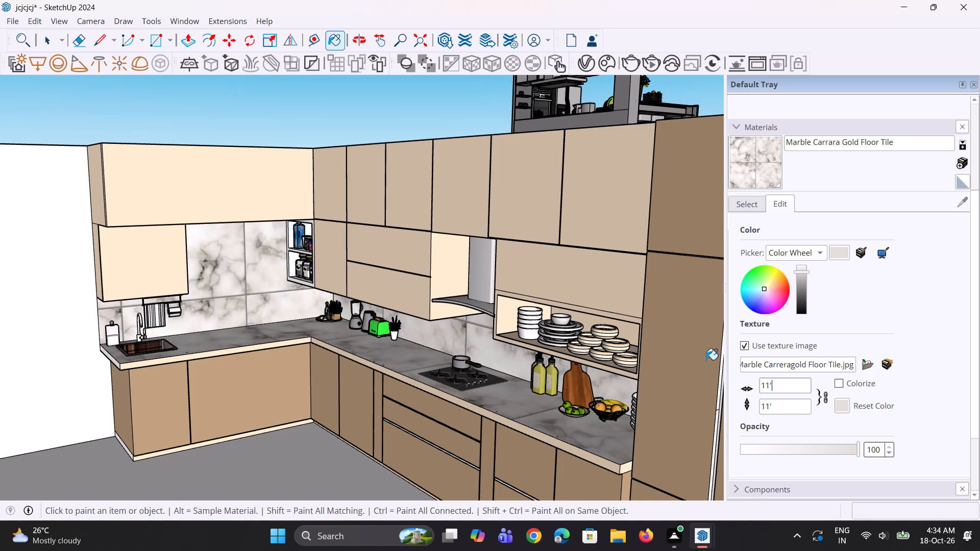
Paint the countertop's front edges on the hob side and the sink side with Marble Carrara Gold Floor Tile.
middle_click_drag(467, 384, 493, 361)
scroll(519, 368, "up", 1)
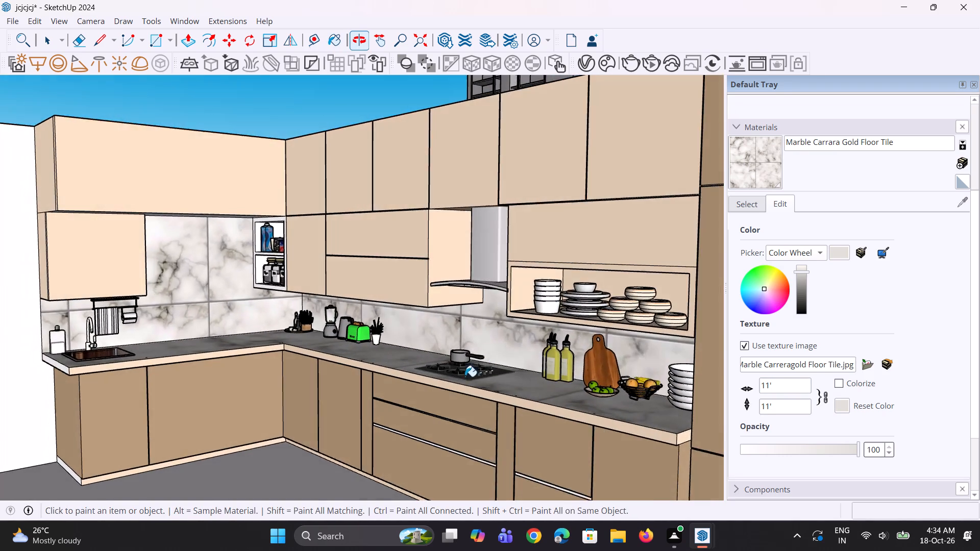
scroll(462, 383, "up", 6)
left_click(456, 390)
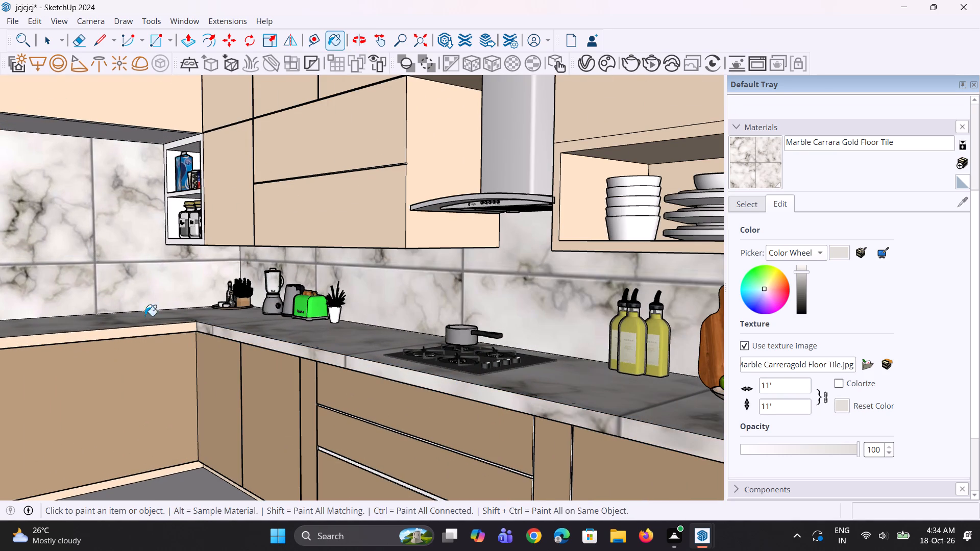
left_click(167, 331)
scroll(190, 315, "down", 5)
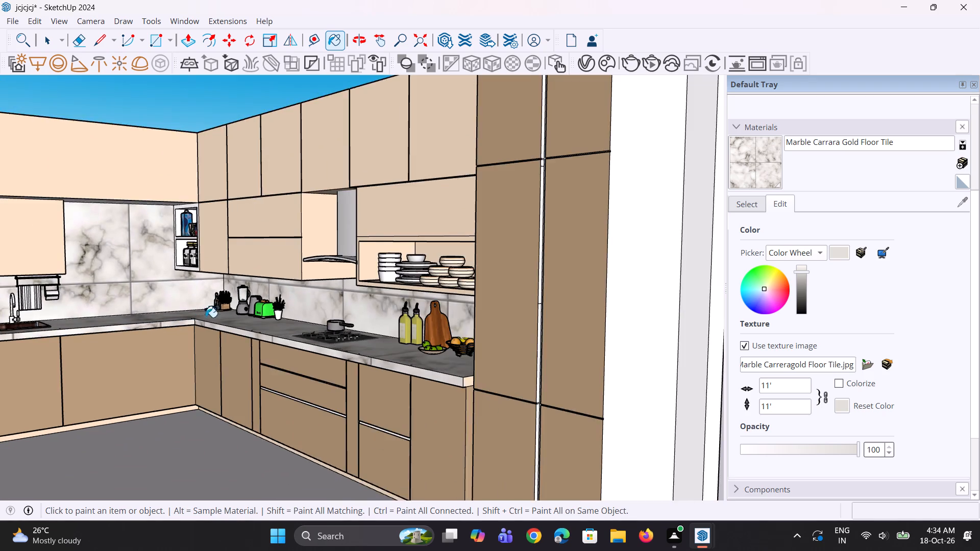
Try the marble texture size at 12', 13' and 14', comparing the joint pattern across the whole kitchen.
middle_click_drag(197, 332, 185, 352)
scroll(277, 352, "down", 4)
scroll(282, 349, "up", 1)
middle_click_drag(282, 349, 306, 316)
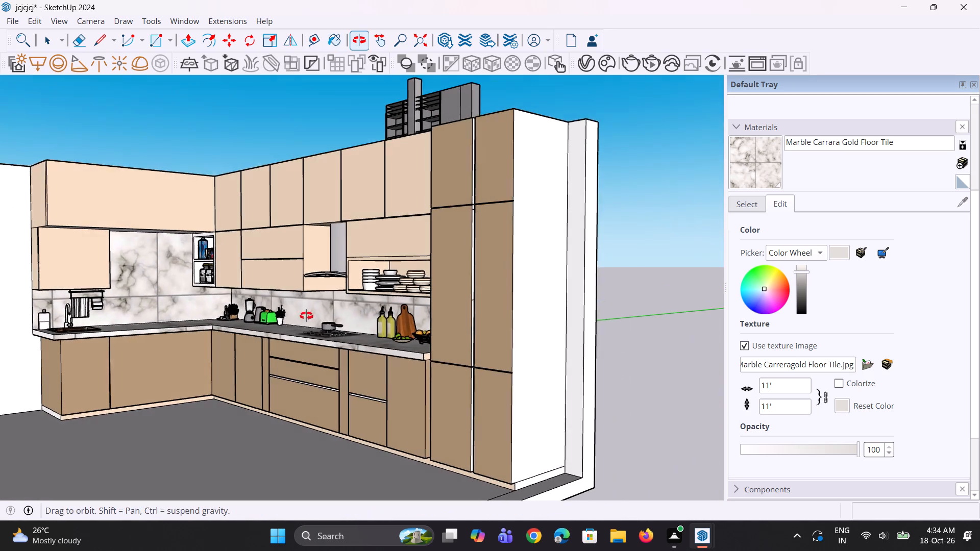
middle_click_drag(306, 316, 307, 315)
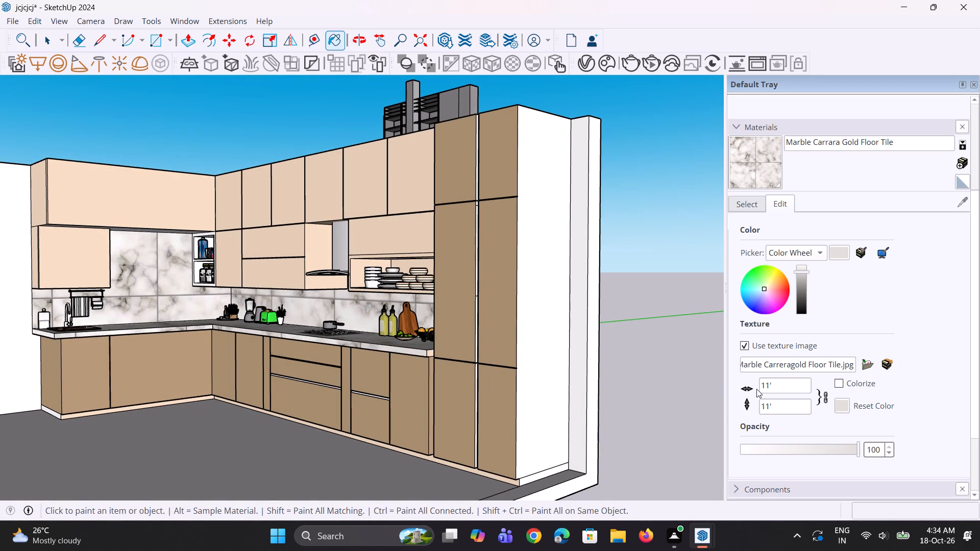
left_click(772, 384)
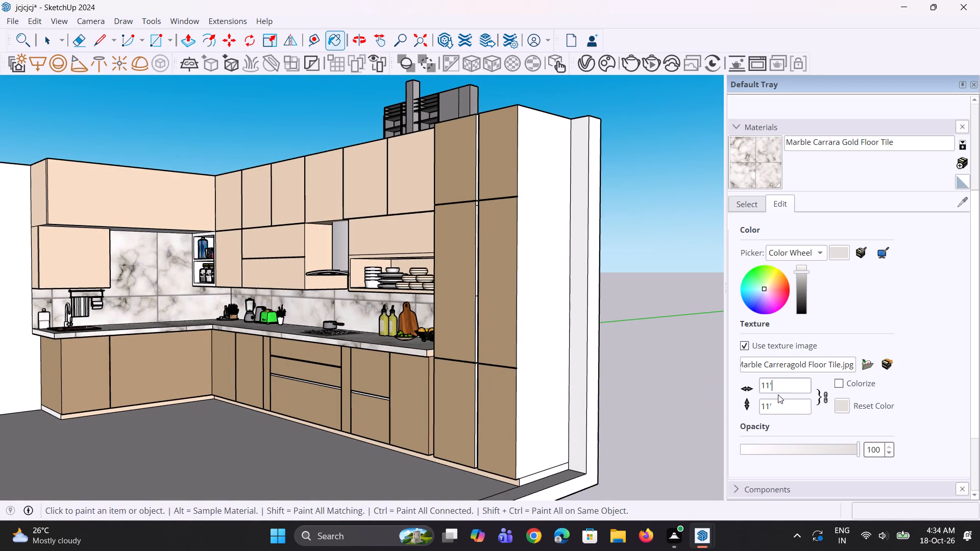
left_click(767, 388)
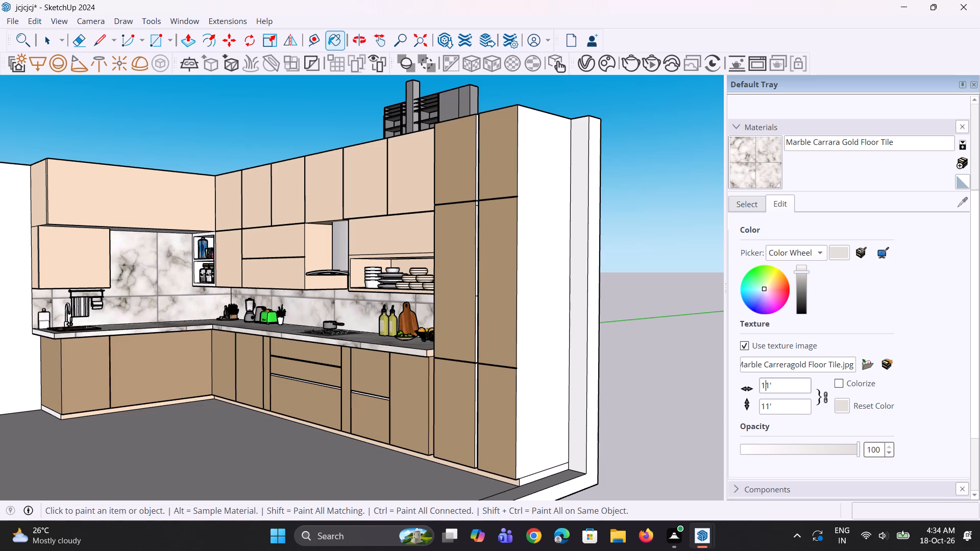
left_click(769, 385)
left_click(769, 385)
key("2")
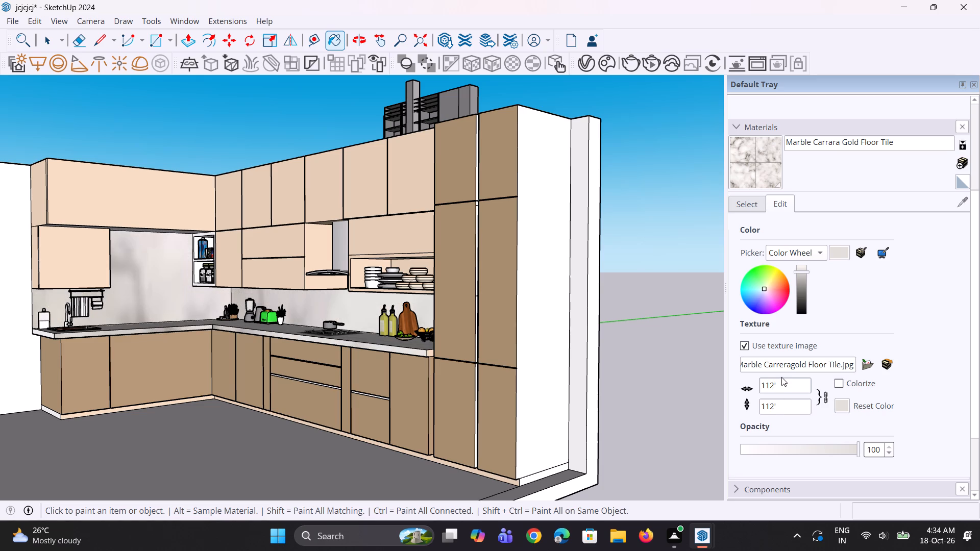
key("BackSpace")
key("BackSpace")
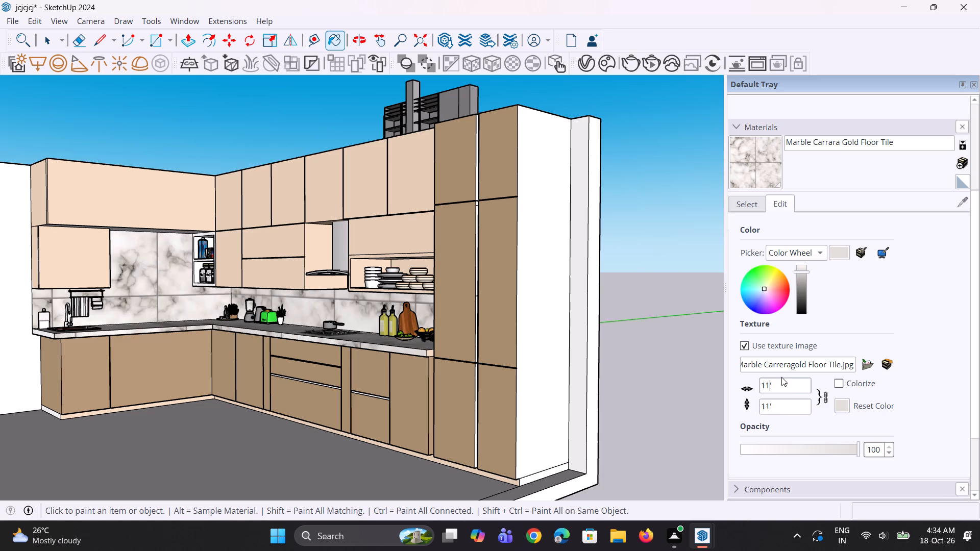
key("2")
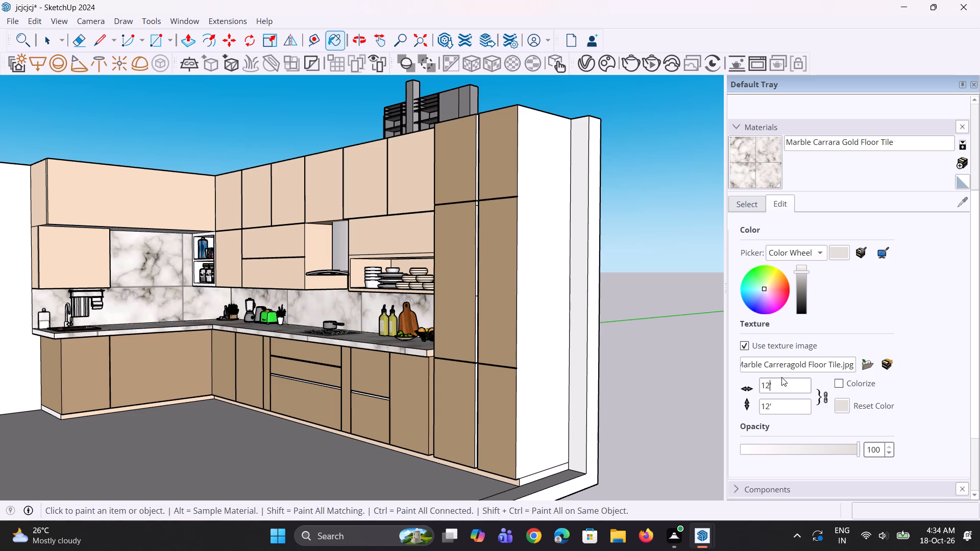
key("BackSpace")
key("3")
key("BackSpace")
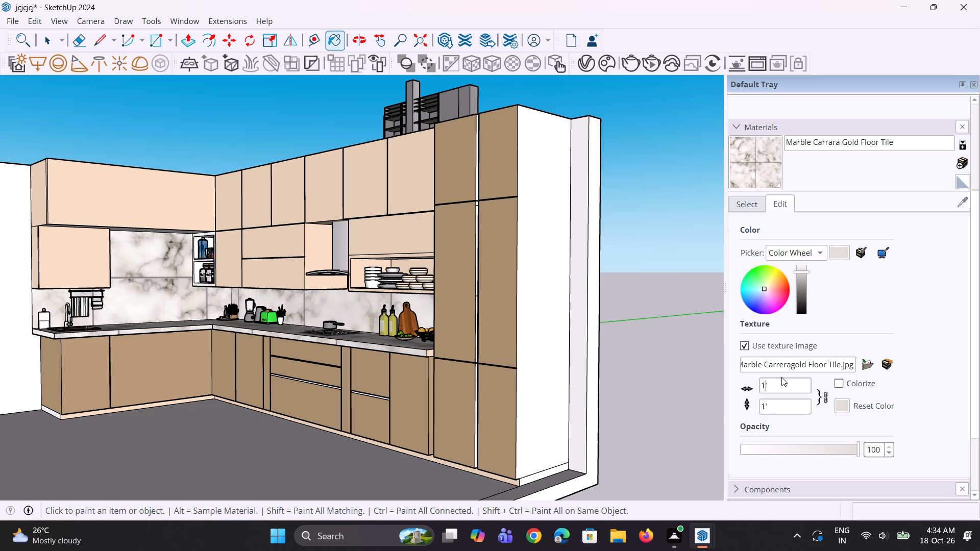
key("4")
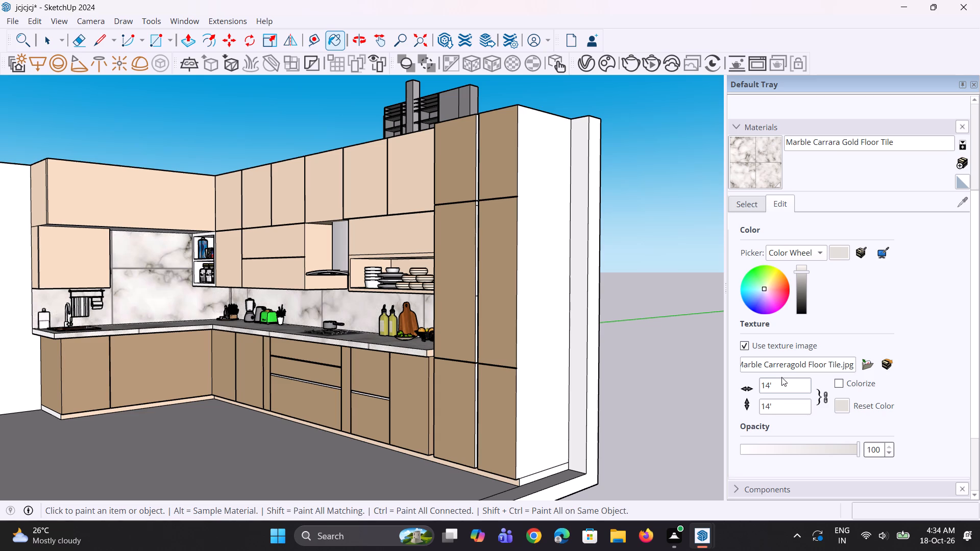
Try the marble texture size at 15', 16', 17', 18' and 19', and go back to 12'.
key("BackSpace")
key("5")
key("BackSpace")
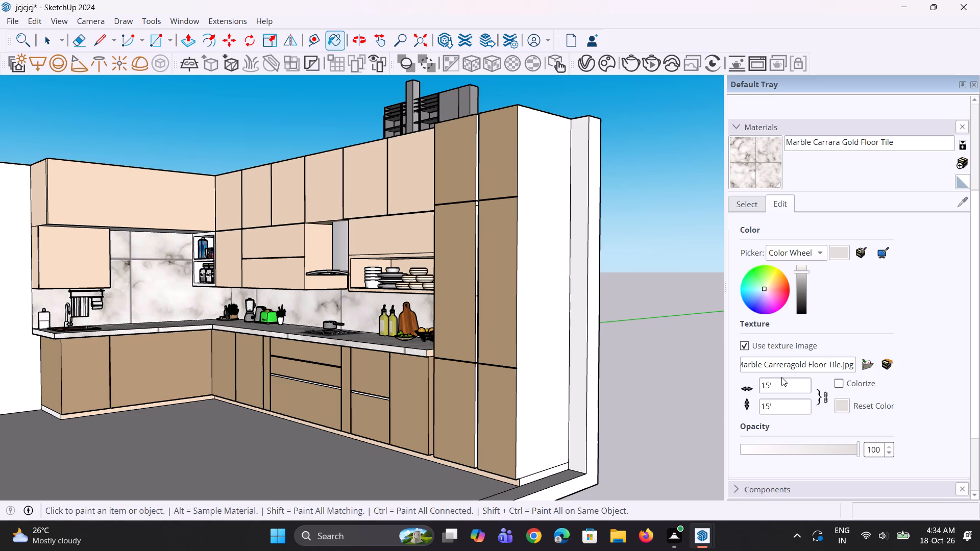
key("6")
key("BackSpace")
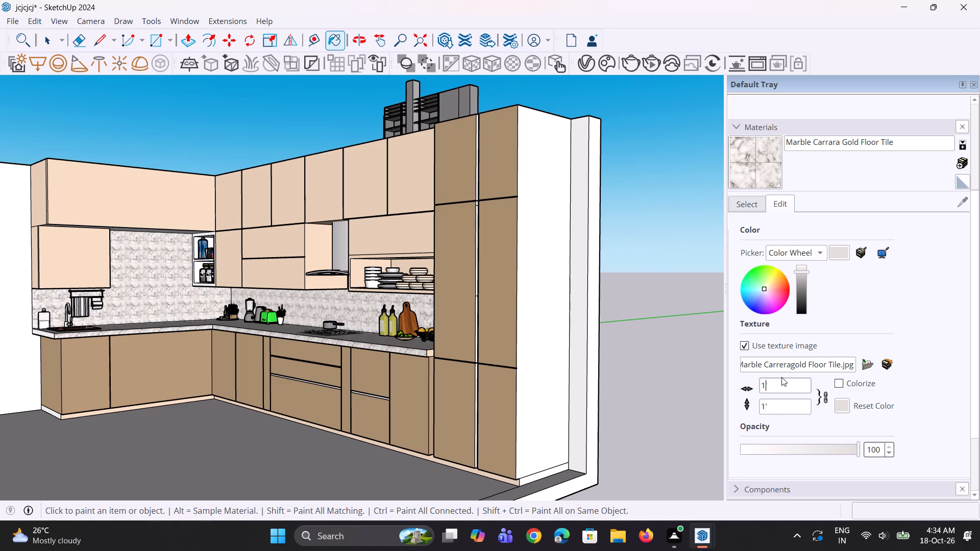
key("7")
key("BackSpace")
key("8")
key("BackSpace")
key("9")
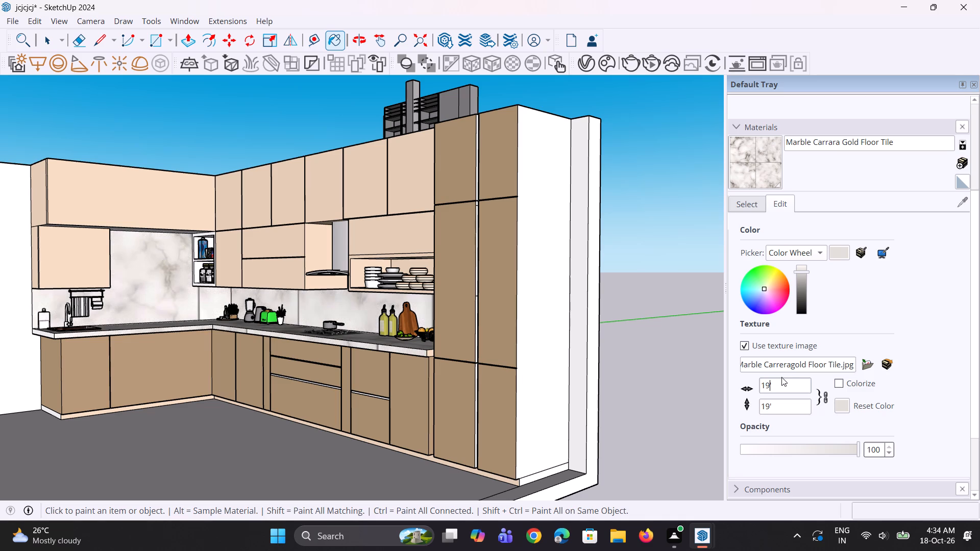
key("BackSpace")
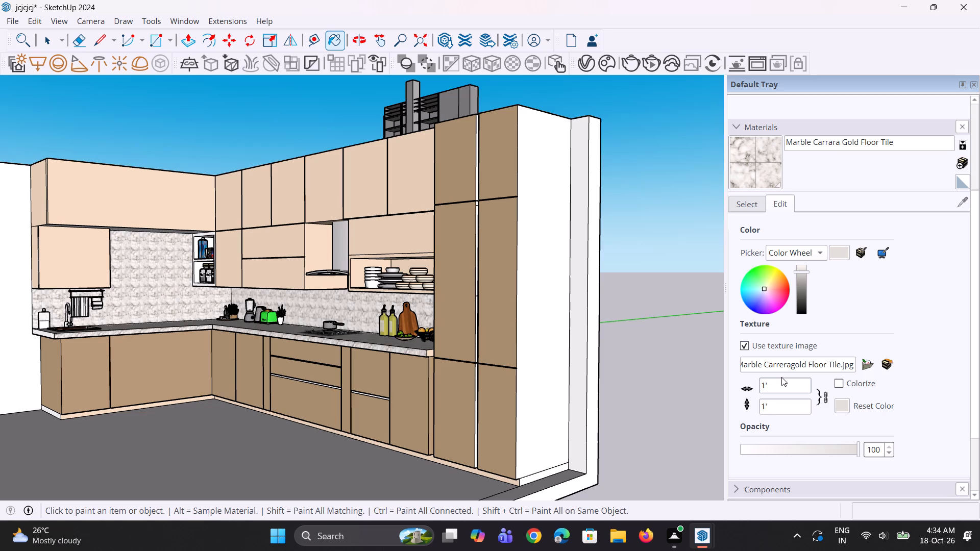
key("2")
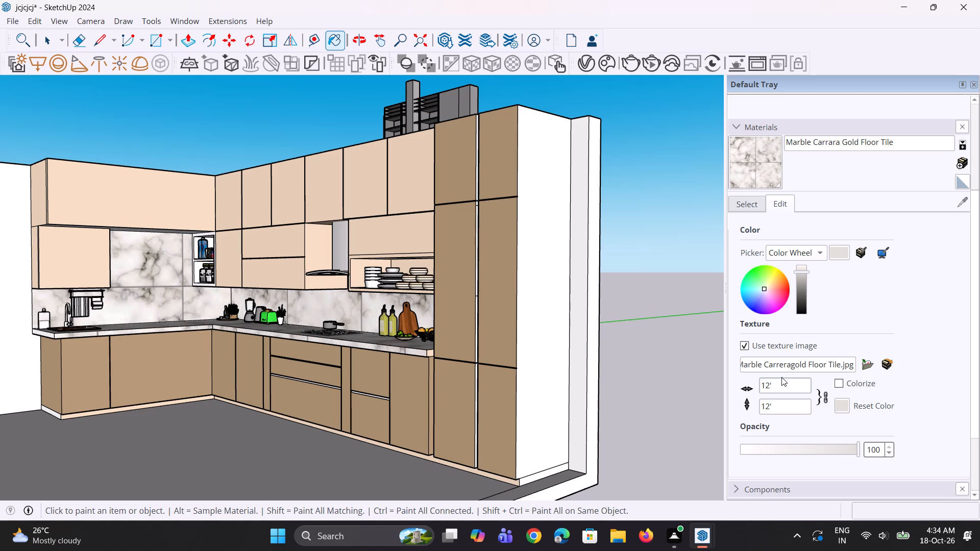
Set the Marble Carrara Gold Floor Tile texture size to 13' by 13'.
key("BackSpace")
key("3")
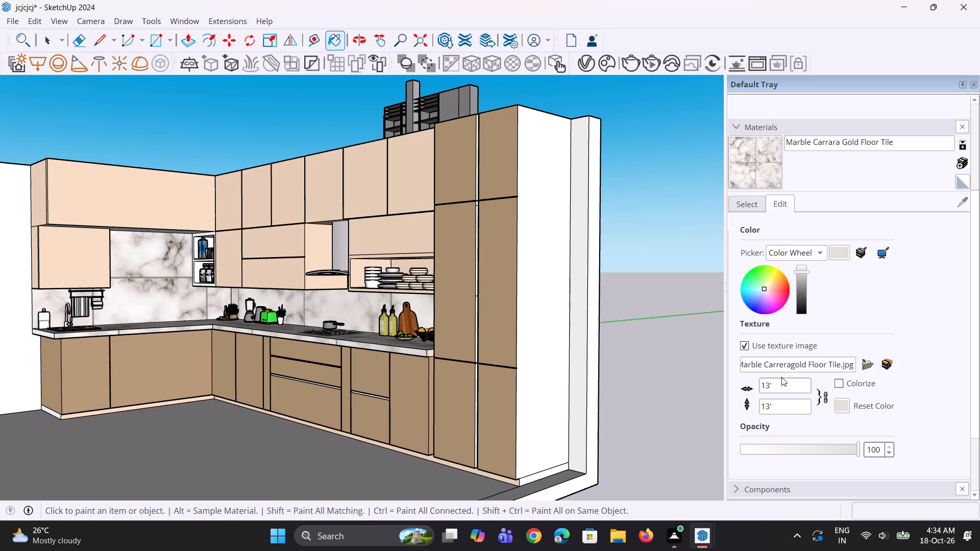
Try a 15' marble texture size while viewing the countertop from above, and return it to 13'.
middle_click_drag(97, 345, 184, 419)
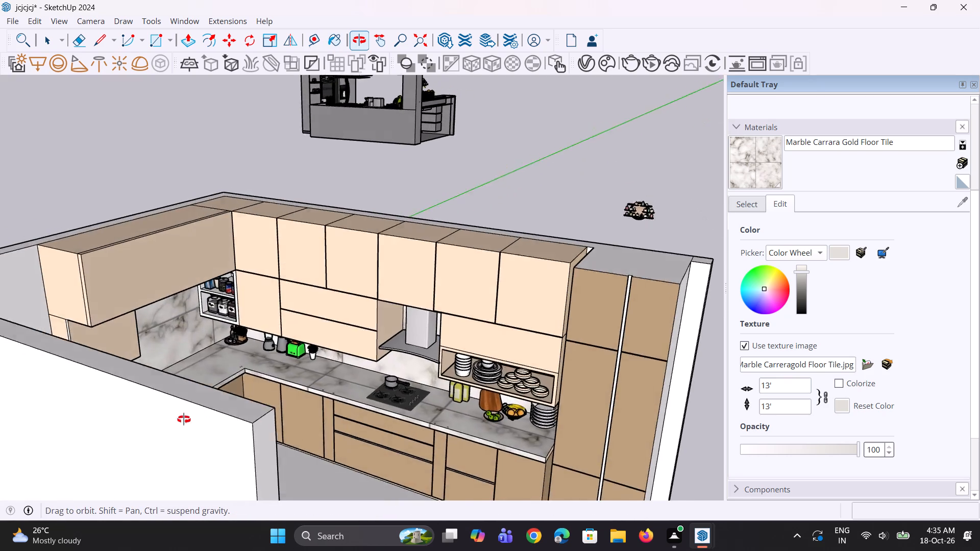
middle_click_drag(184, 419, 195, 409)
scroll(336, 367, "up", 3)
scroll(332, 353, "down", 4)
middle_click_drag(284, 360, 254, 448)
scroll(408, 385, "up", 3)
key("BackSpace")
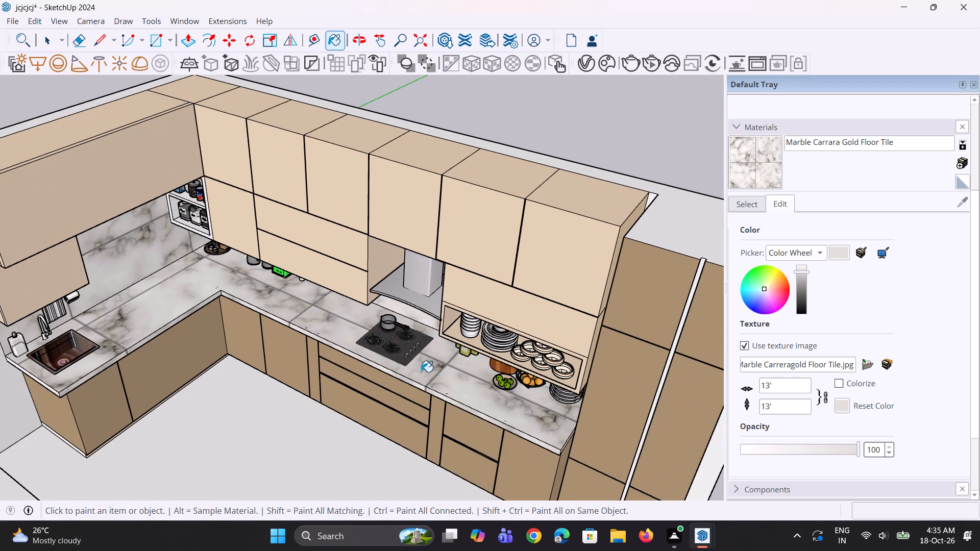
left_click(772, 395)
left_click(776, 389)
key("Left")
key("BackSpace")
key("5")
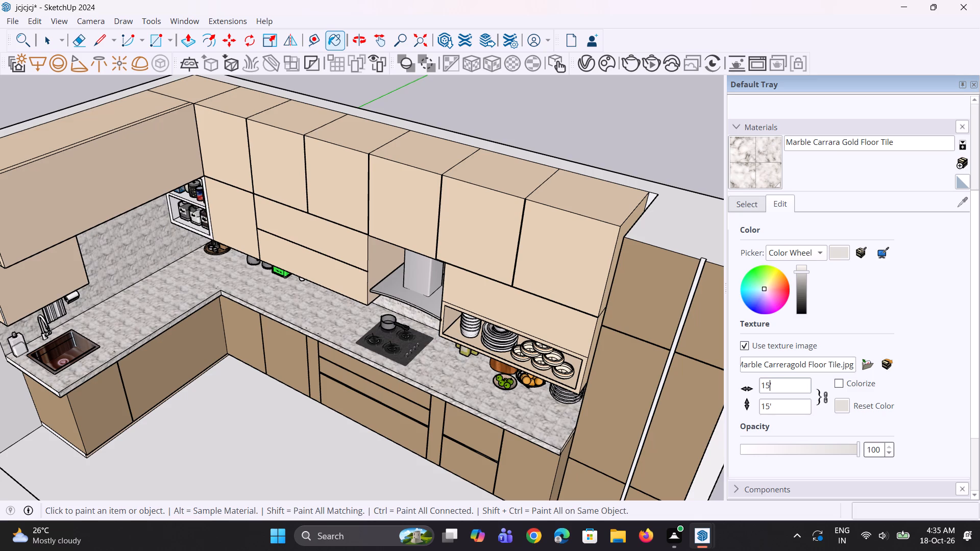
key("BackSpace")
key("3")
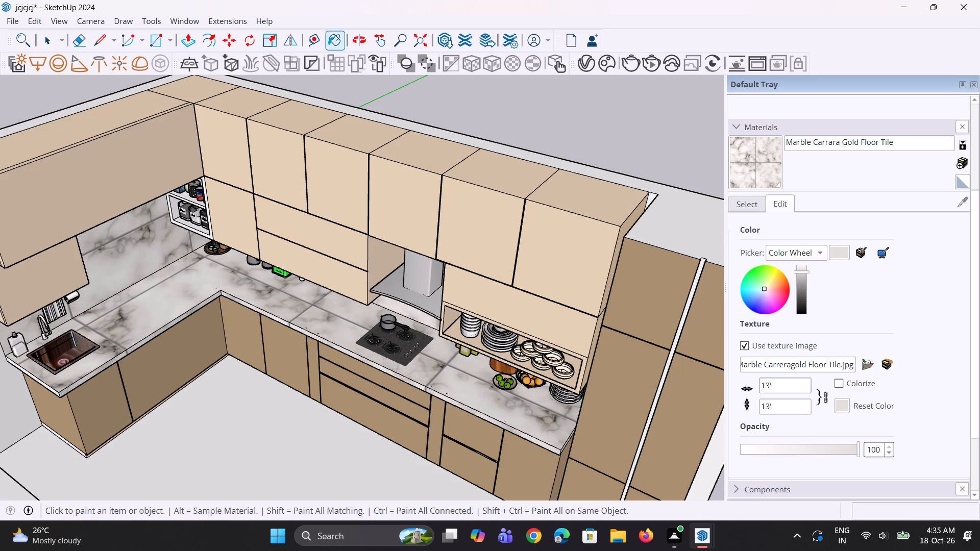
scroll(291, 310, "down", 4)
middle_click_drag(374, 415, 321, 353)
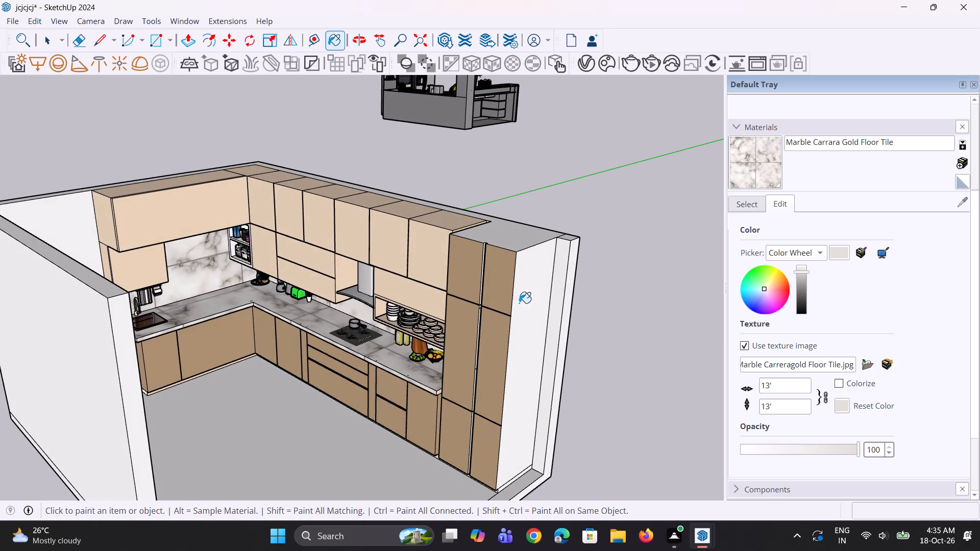
Sample the tan Generic material from the tall cabinet front and paint the cabinet's exposed side and the adjoining top face.
key("space")
key("space")
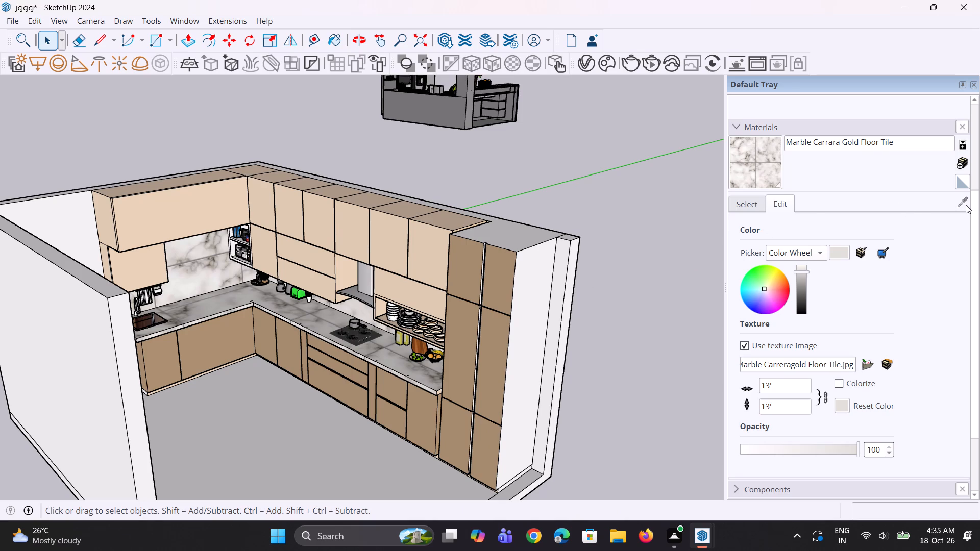
left_click(966, 205)
left_click(741, 203)
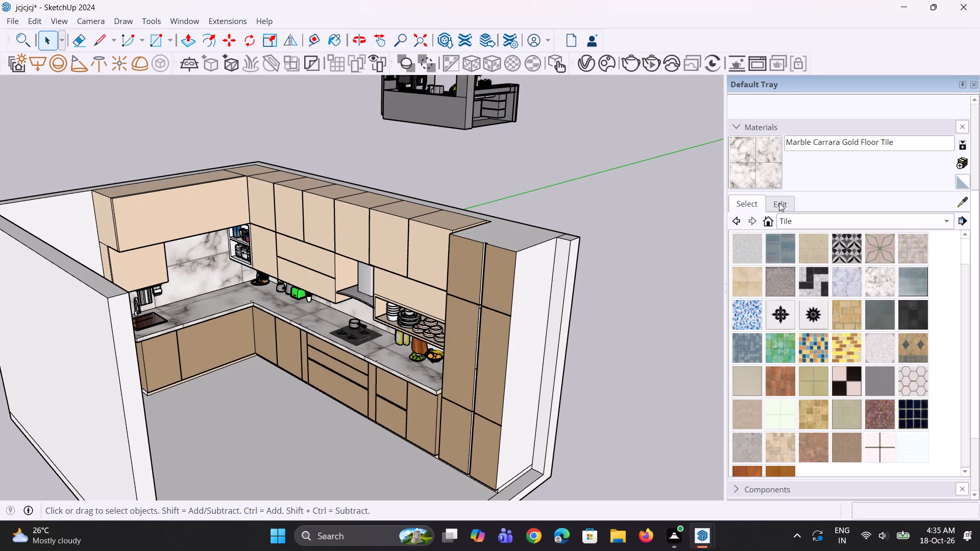
left_click(959, 201)
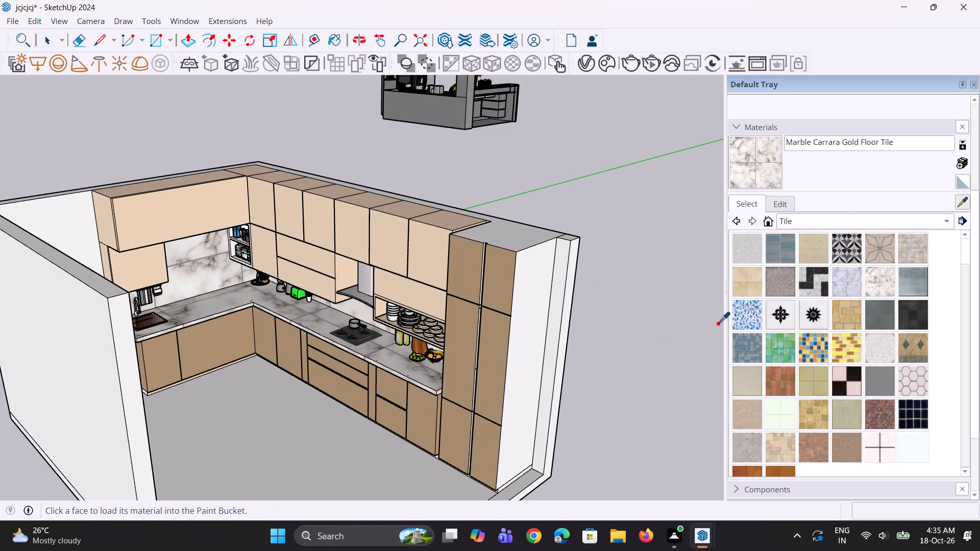
left_click(482, 356)
left_click(534, 337)
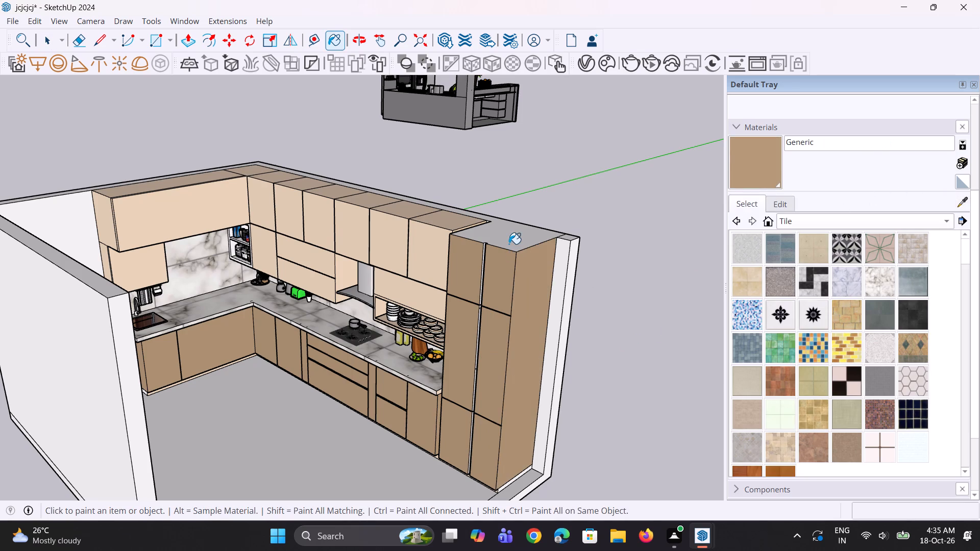
left_click(509, 242)
middle_click_drag(498, 290, 315, 339)
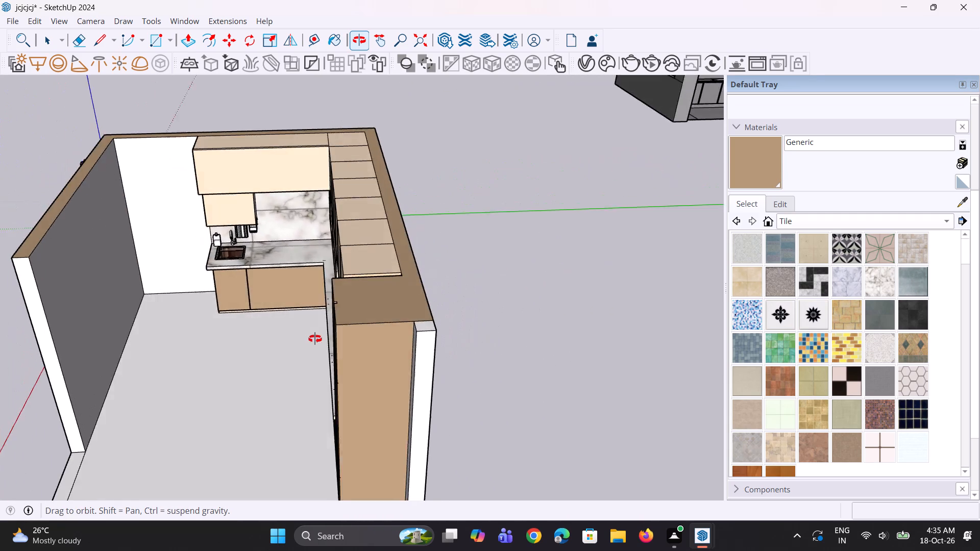
middle_click_drag(315, 339, 486, 271)
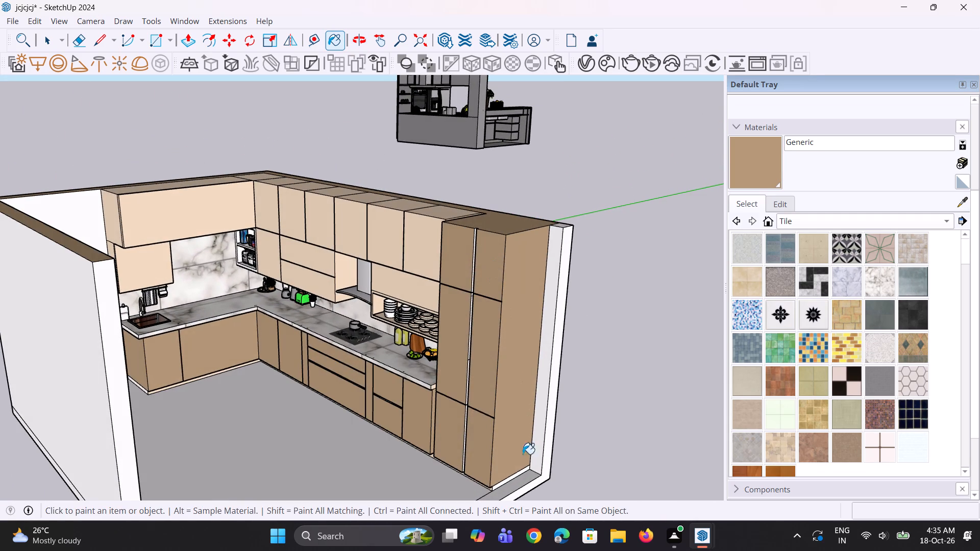
Sample Generic#2 from the wall cabinets and paint the exposed end of the plinth under the tall cabinet.
scroll(490, 496, "up", 9)
middle_click_drag(485, 468, 468, 427)
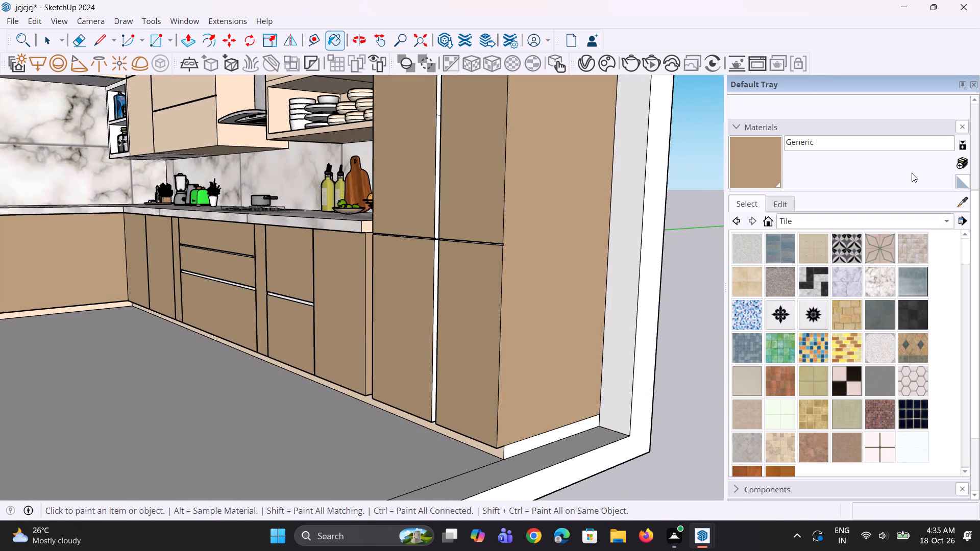
left_click(955, 203)
left_click(208, 127)
scroll(555, 457, "up", 1)
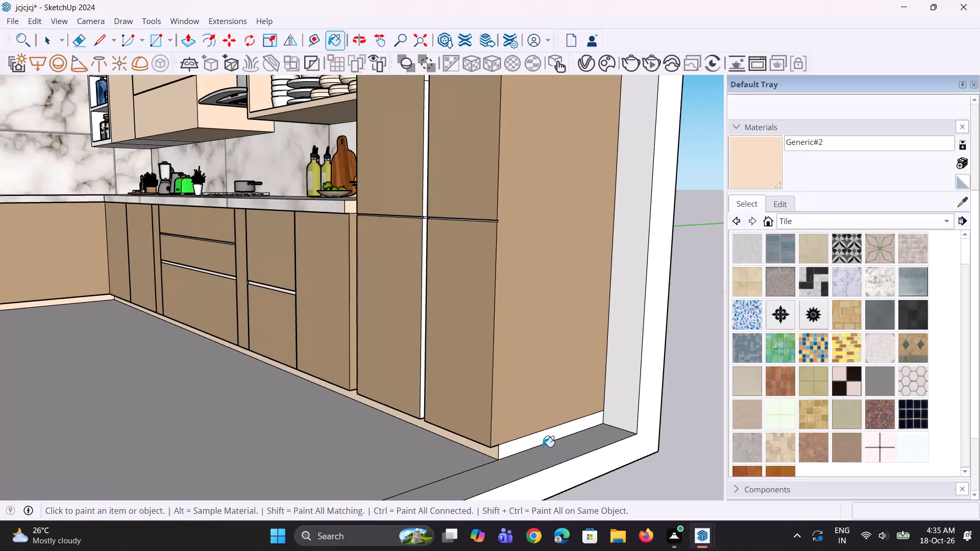
left_click(543, 442)
Paint the exposed side of the lower wall cabinet above the sink with Generic#2.
scroll(362, 415, "down", 4)
scroll(323, 381, "down", 3)
middle_click_drag(247, 358, 236, 397)
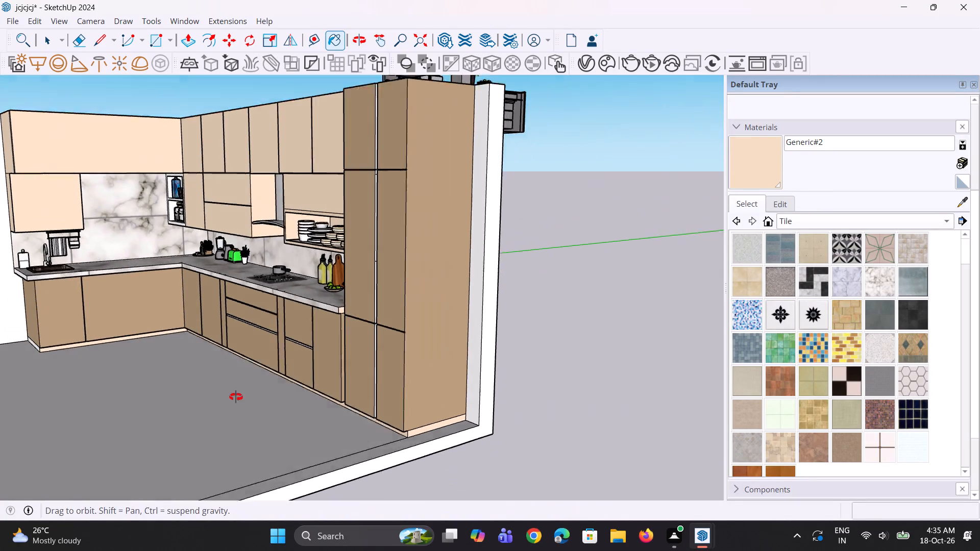
middle_click_drag(236, 397, 235, 416)
scroll(250, 404, "up", 1)
scroll(270, 380, "down", 4)
scroll(58, 258, "up", 7)
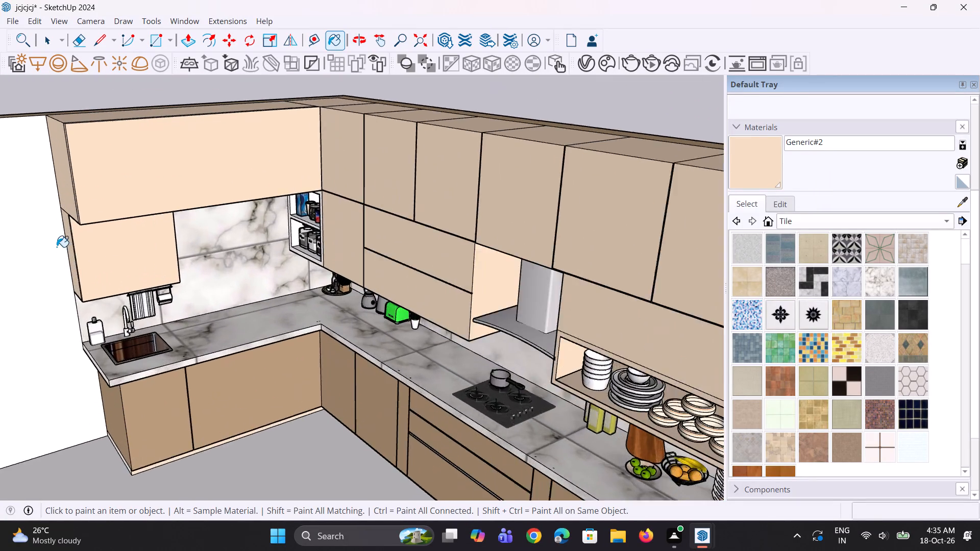
scroll(62, 255, "up", 1)
middle_click_drag(72, 267, 179, 297)
scroll(61, 309, "up", 3)
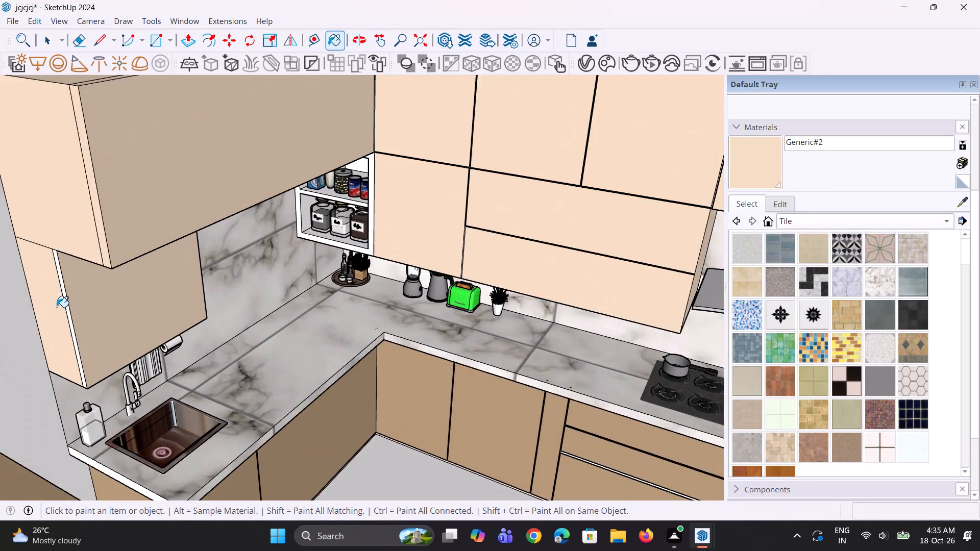
scroll(57, 307, "up", 7)
left_click(67, 301)
Paint the front frame, bottom panel and middle shelf surface of the open spice shelf in the corner with Generic#2.
scroll(70, 310, "down", 5)
middle_click_drag(285, 331, 256, 325)
scroll(277, 322, "down", 1)
scroll(469, 266, "up", 9)
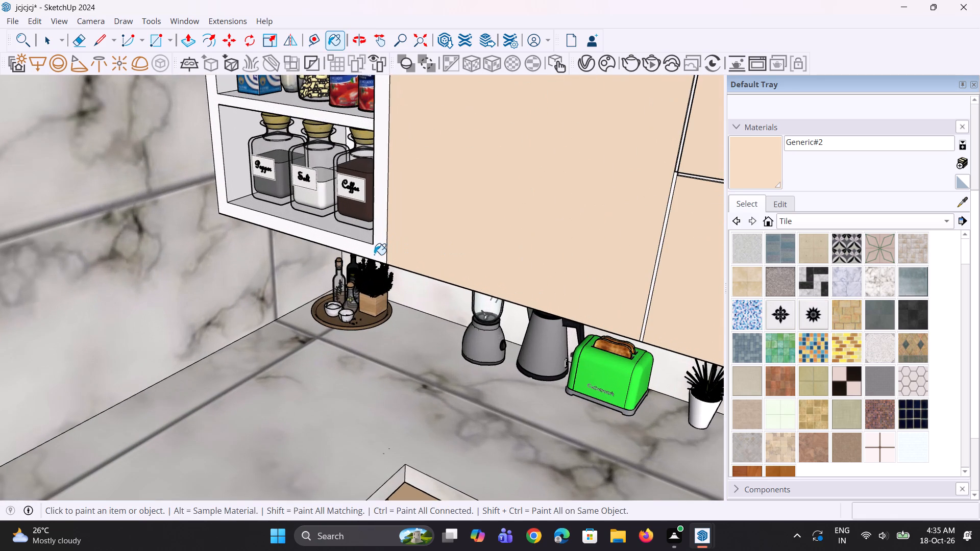
left_click(374, 255)
left_click(369, 238)
scroll(320, 126, "up", 3)
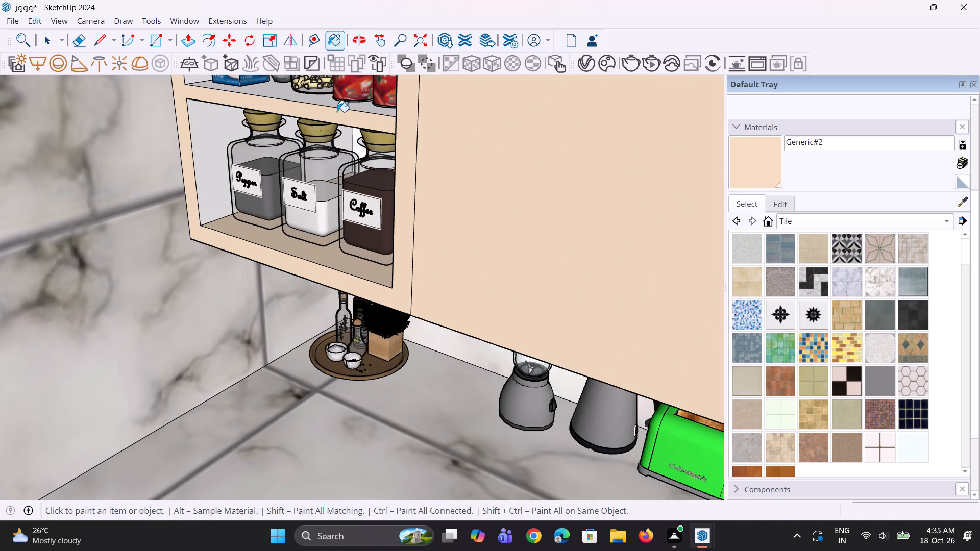
left_click(346, 106)
Paint the inner side panels nearest the sink wall and the back panels of both spice shelf compartments with Generic#2.
scroll(323, 312, "down", 7)
middle_click_drag(321, 266, 319, 194)
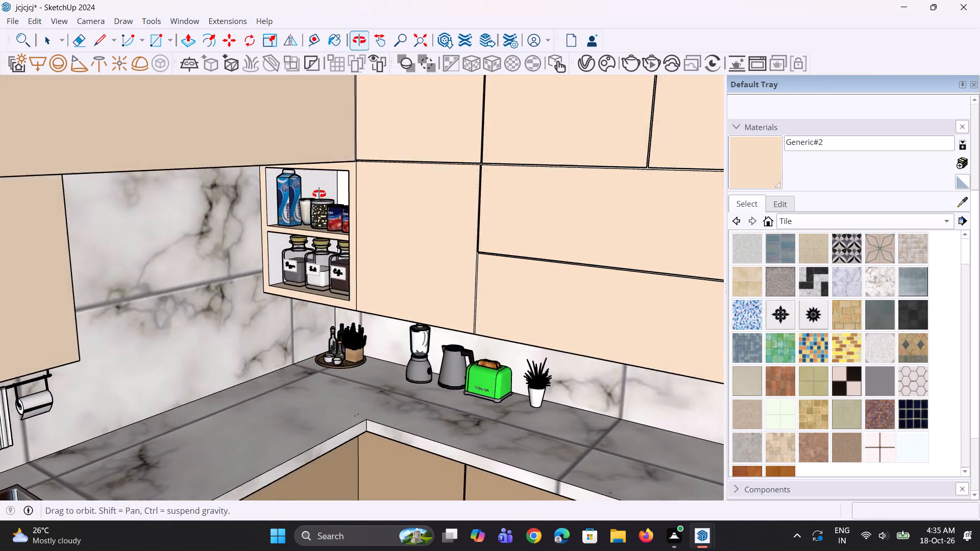
middle_click_drag(319, 194, 319, 192)
scroll(282, 231, "up", 3)
left_click(268, 255)
left_click(273, 189)
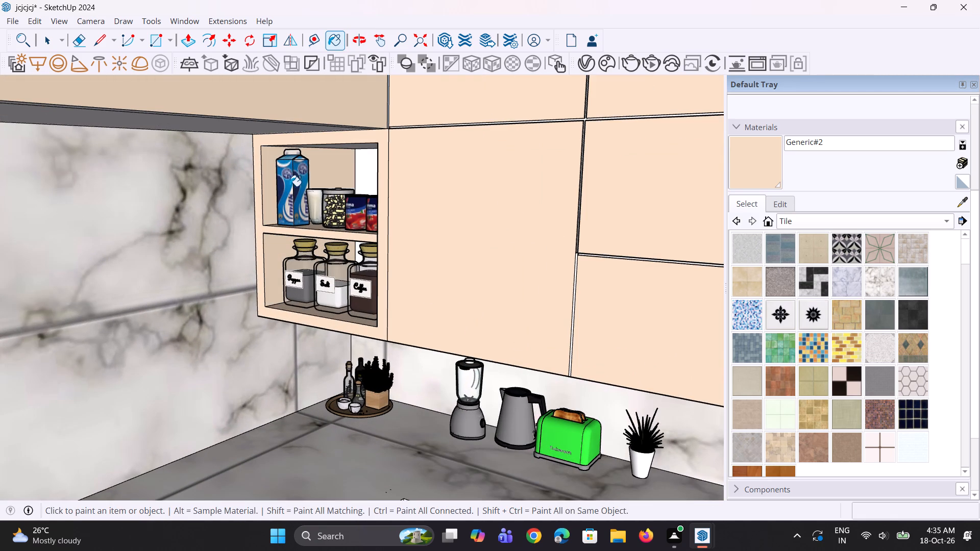
middle_click_drag(334, 204, 473, 178)
left_click(378, 183)
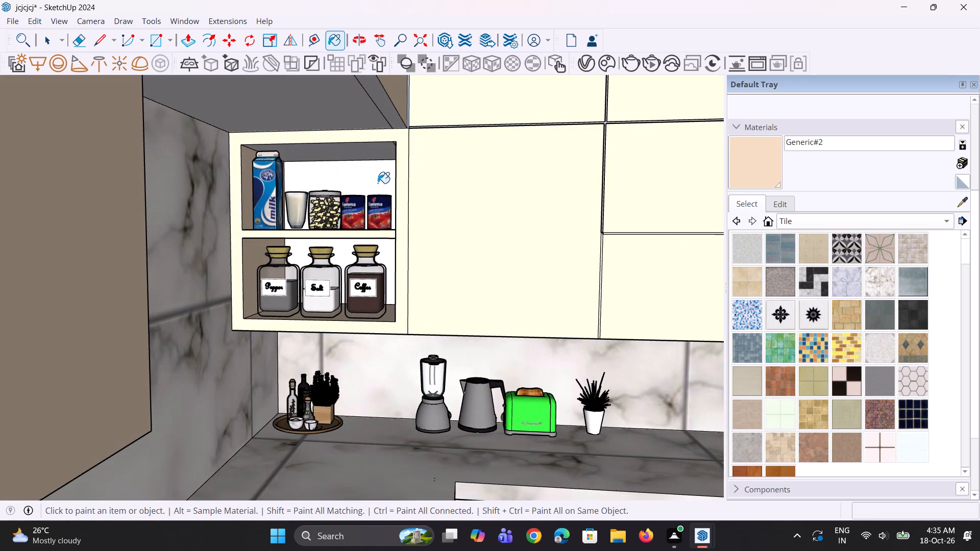
scroll(380, 242, "up", 2)
left_click(380, 254)
middle_click_drag(387, 259, 445, 268)
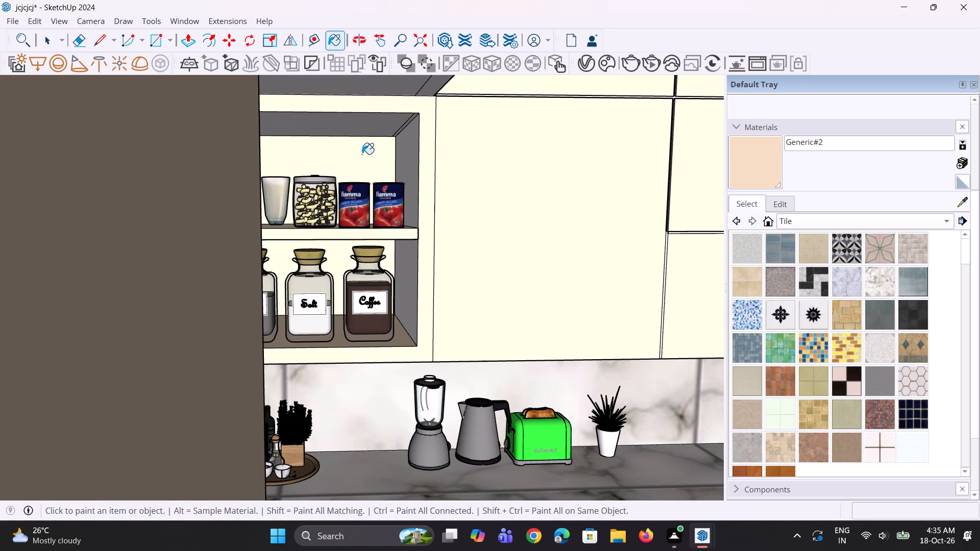
double_click(362, 154)
Paint the spice shelf's opposite inner side panels, its ceiling and the underside of its middle shelf with Generic#2.
scroll(414, 250, "up", 2)
left_click(408, 258)
left_click(413, 184)
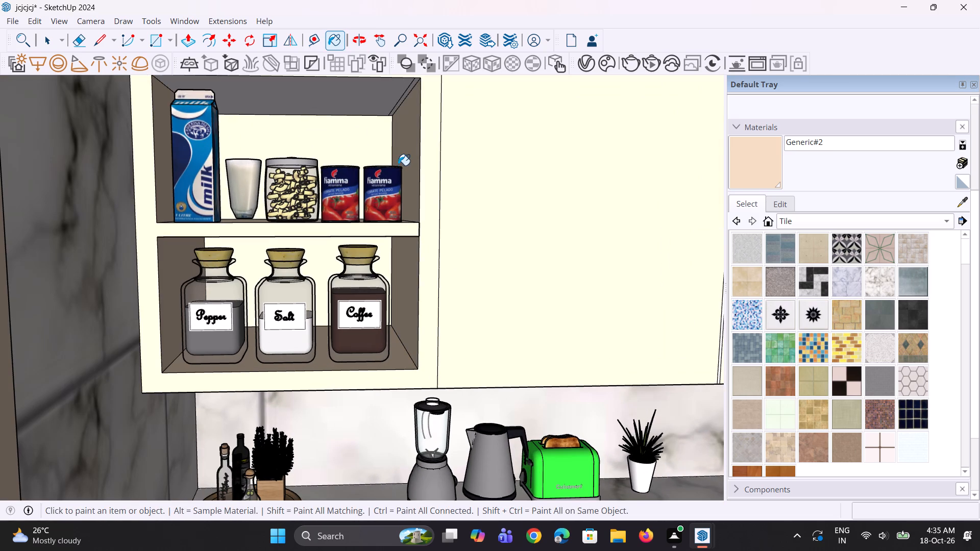
left_click(373, 94)
middle_click_drag(383, 292, 365, 217)
left_click(366, 209)
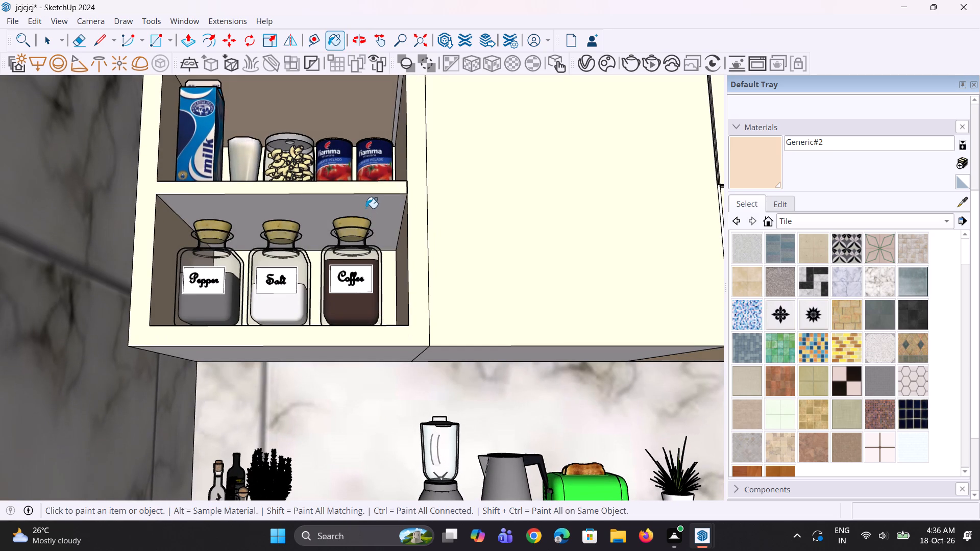
Paint the undersides of the open spice shelf and the adjoining wall cabinet with Generic#2.
middle_click_drag(363, 372, 341, 346)
left_click_drag(341, 345, 347, 347)
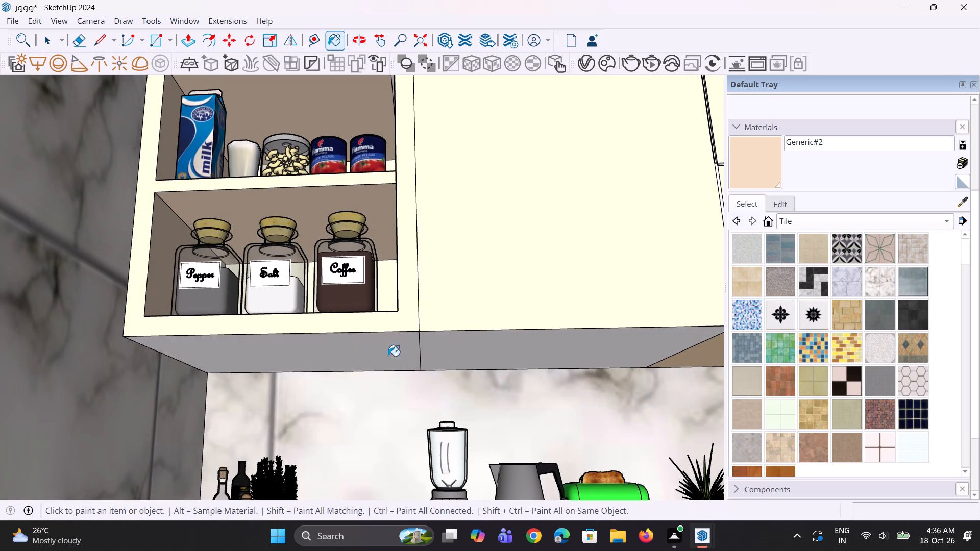
left_click(450, 348)
Examine the painted kitchen from several angles, from the spice shelf out to the whole room and the wall tops.
middle_click_drag(458, 354, 323, 427)
scroll(269, 343, "down", 4)
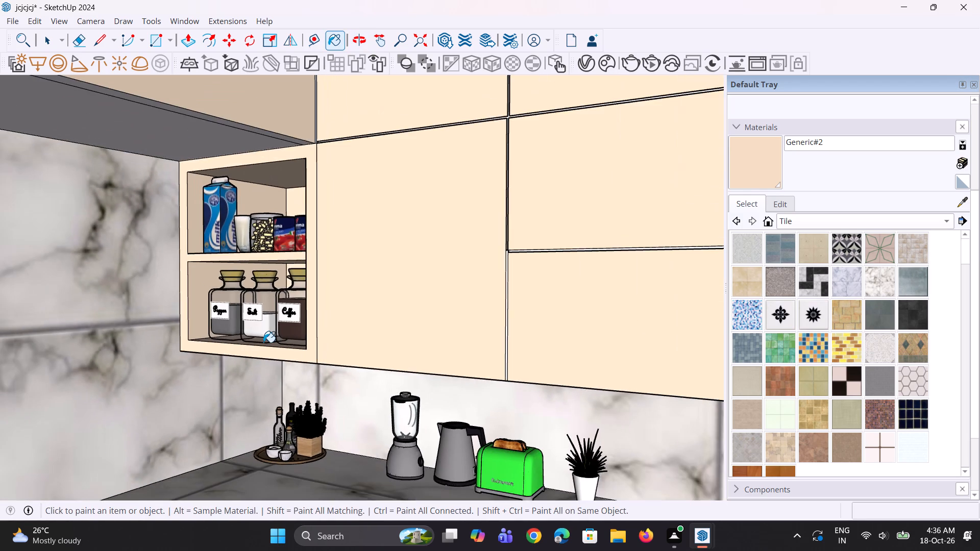
scroll(263, 342, "down", 3)
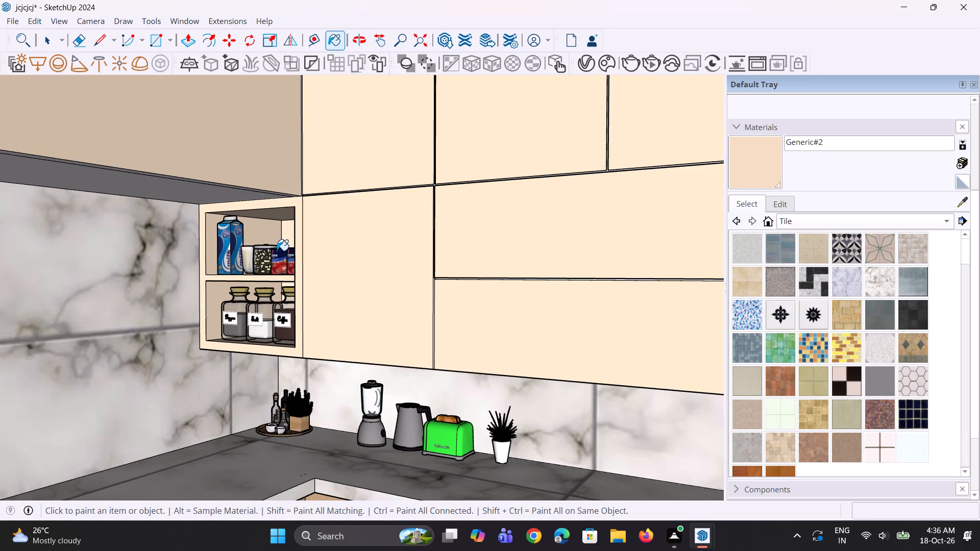
scroll(238, 279, "down", 9)
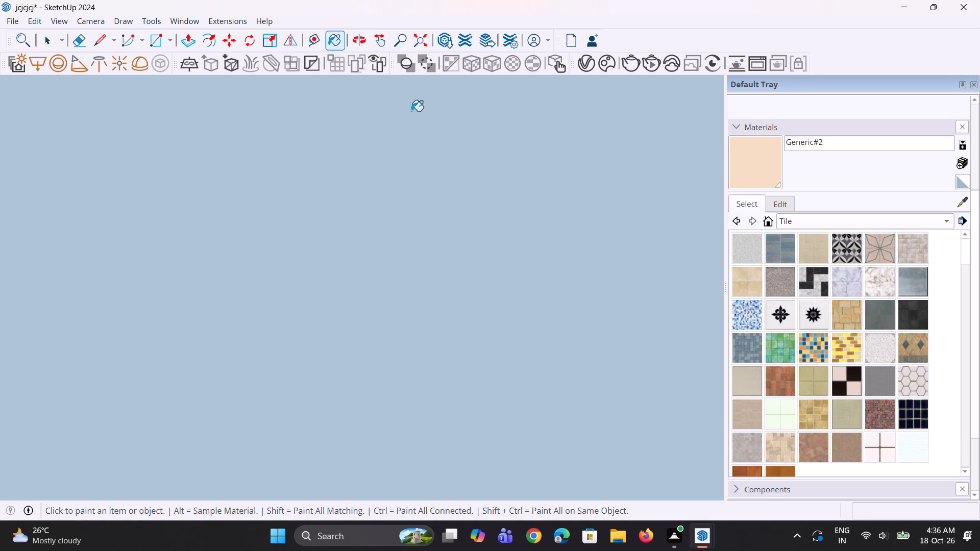
left_click(432, 37)
left_click(425, 39)
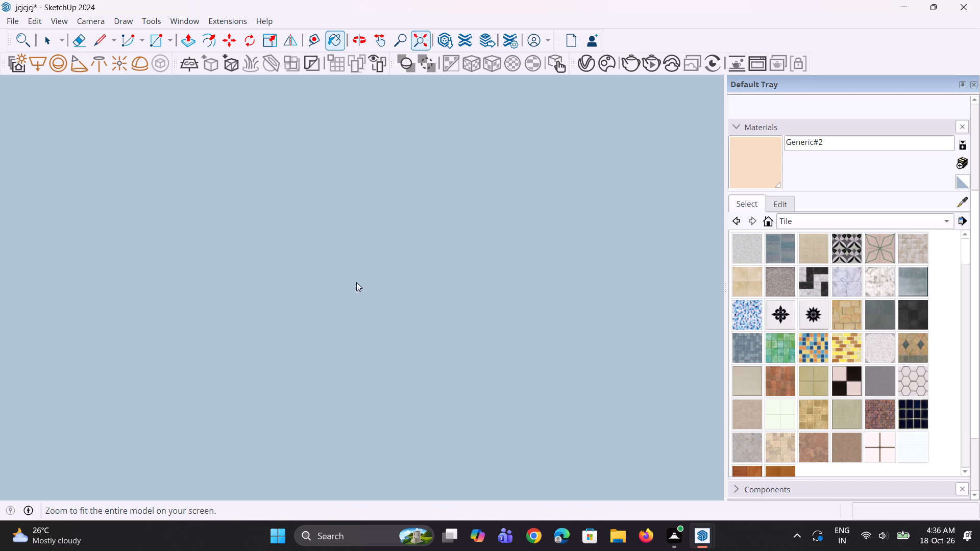
middle_click_drag(513, 308, 445, 306)
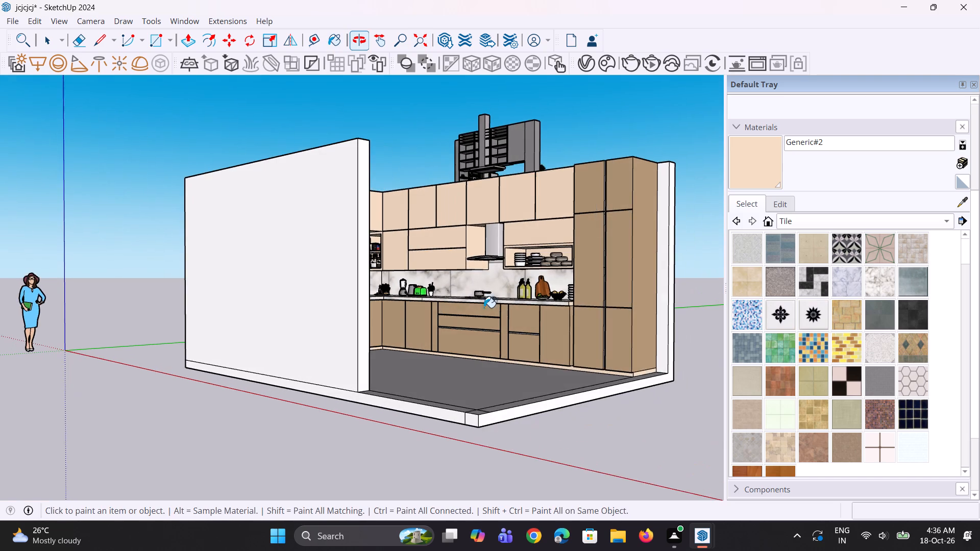
scroll(570, 280, "up", 6)
middle_click_drag(463, 282, 466, 276)
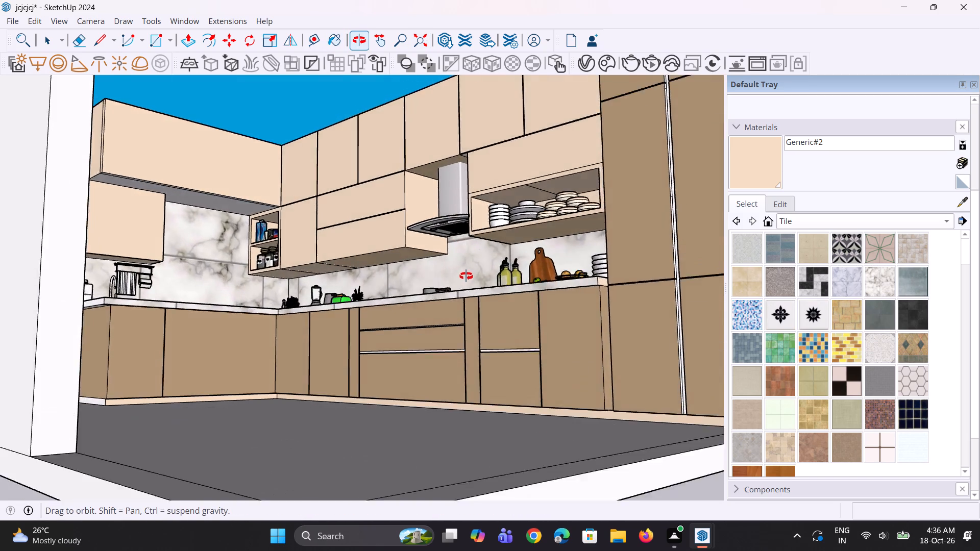
middle_click_drag(466, 276, 428, 327)
scroll(318, 291, "down", 2)
middle_click_drag(319, 302, 322, 340)
scroll(320, 345, "down", 1)
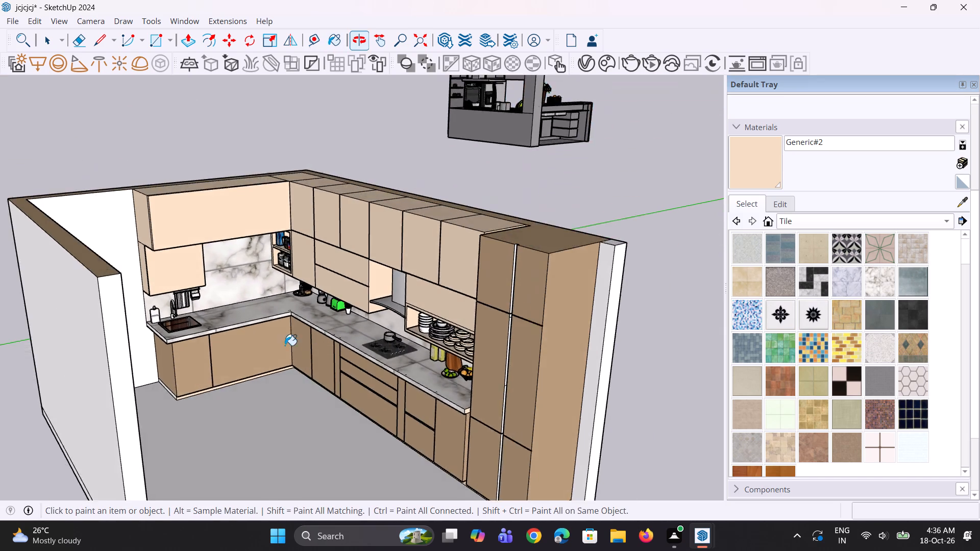
scroll(203, 319, "up", 3)
key("space")
key("space")
middle_click_drag(197, 253, 168, 327)
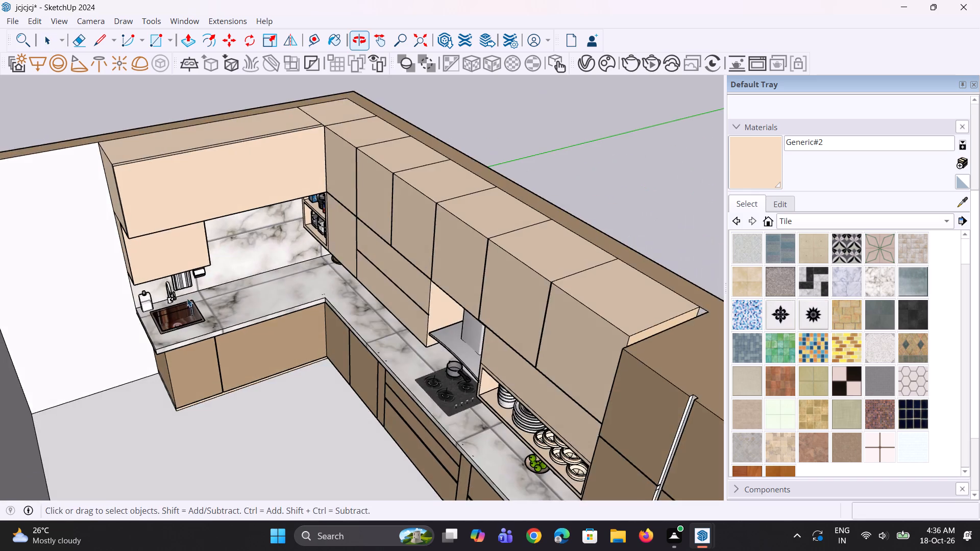
scroll(205, 253, "down", 5)
middle_click_drag(97, 228, 90, 286)
scroll(37, 202, "up", 3)
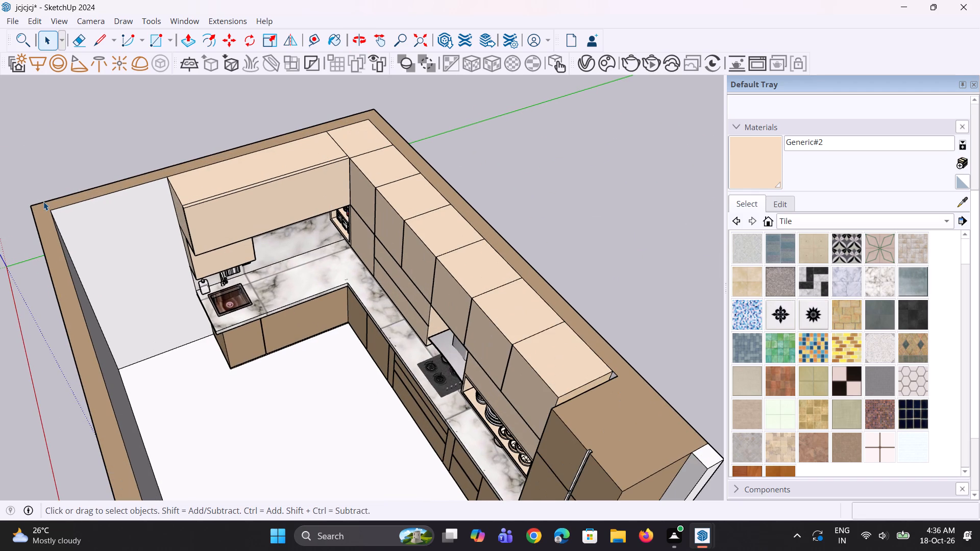
Draw an 18' by 6" upright rotated rectangle along the outer top edge of the sink wall.
left_click(173, 39)
left_click(168, 78)
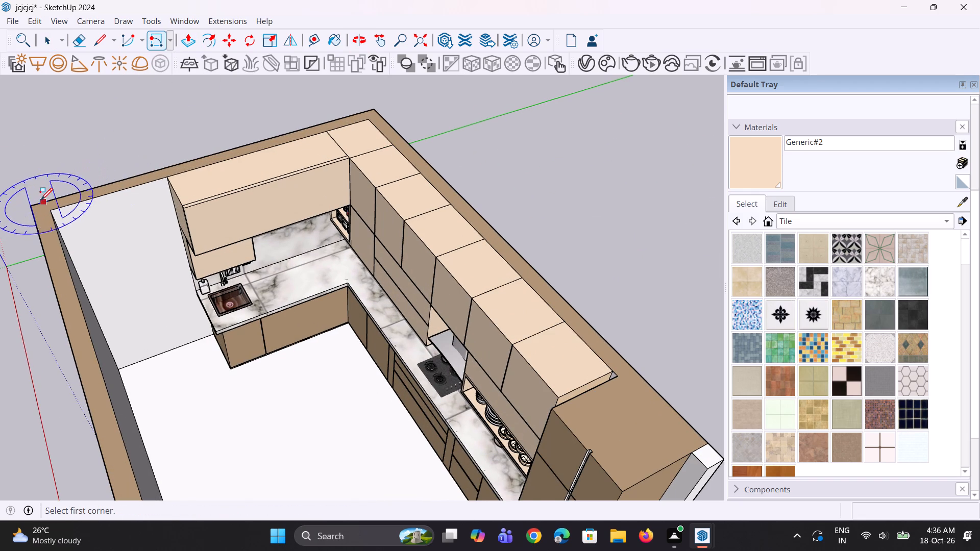
left_click(35, 201)
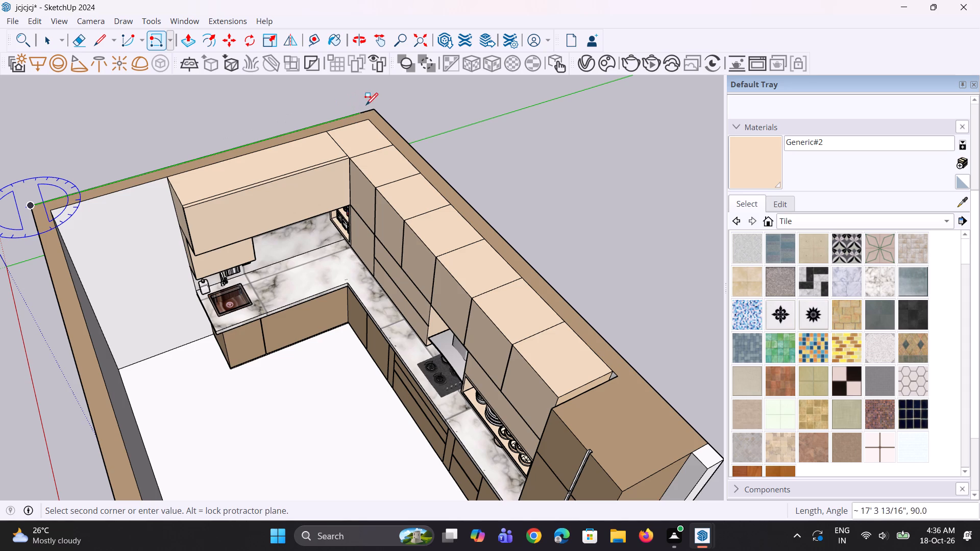
left_click(374, 107)
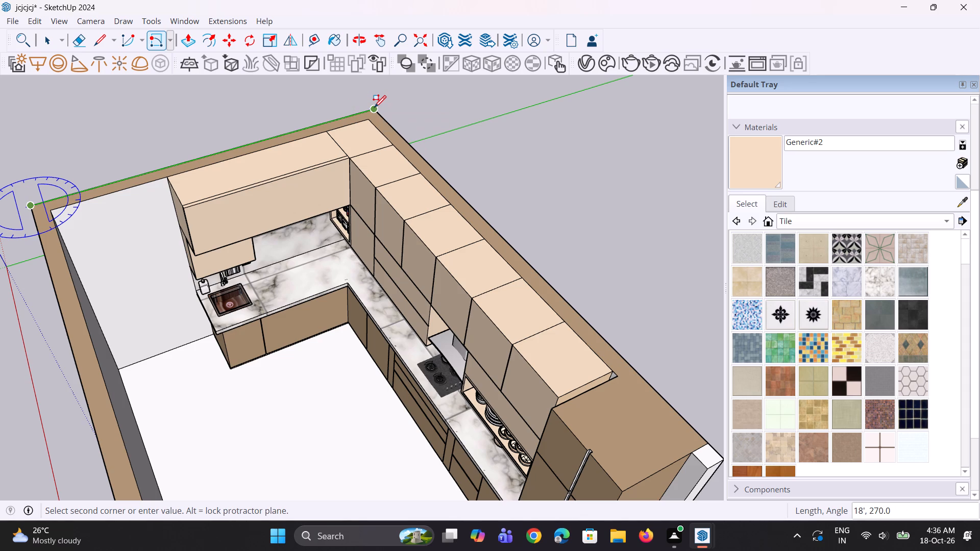
middle_click_drag(402, 124, 300, 130)
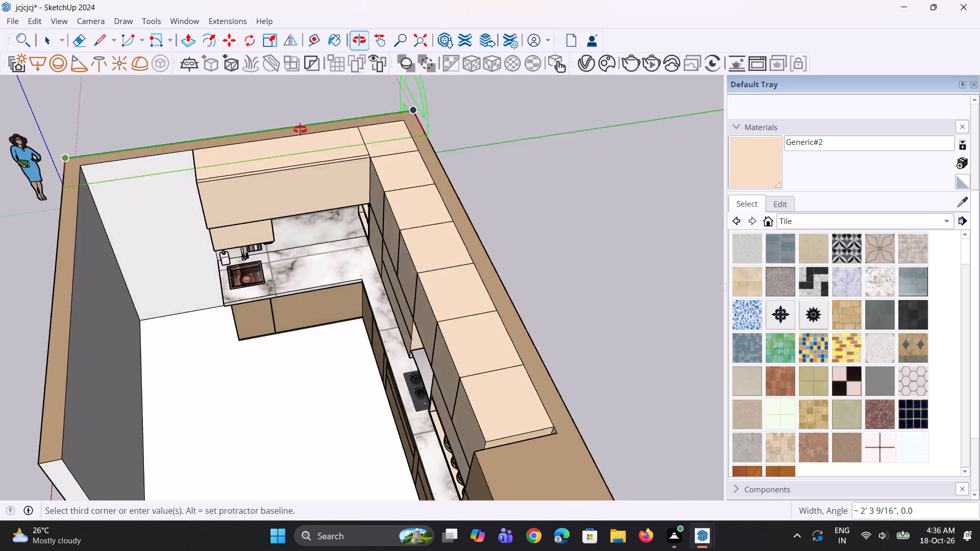
middle_click_drag(300, 130, 0, 94)
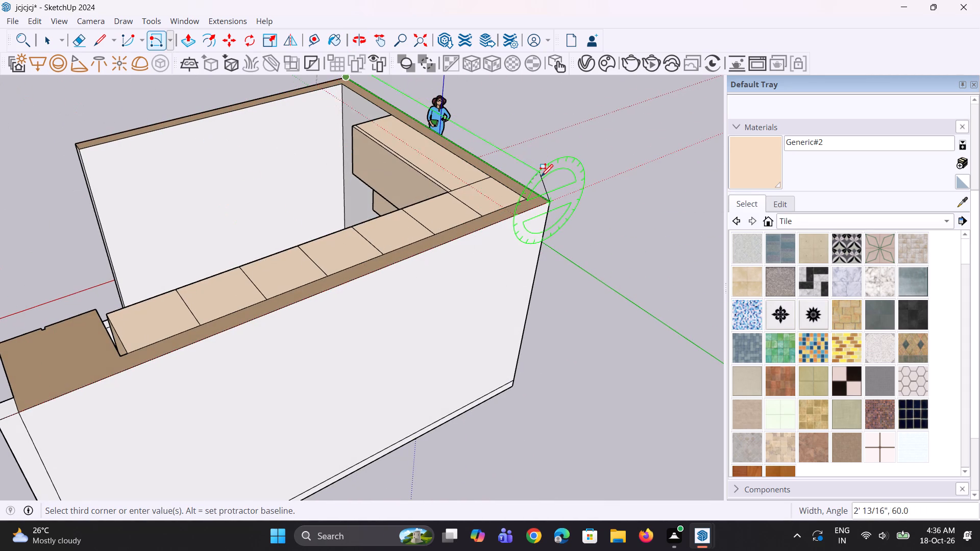
key("6")
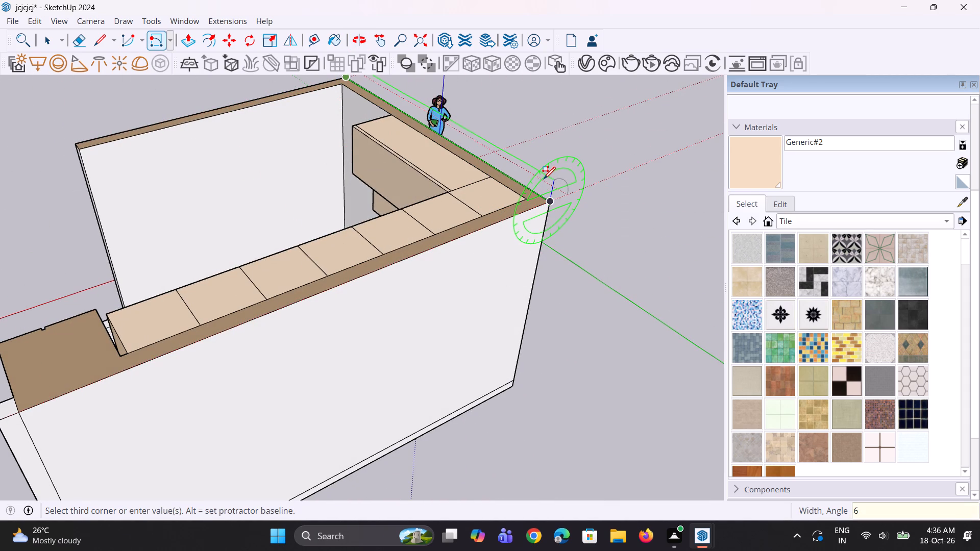
key("shift+quotedbl")
key("Return")
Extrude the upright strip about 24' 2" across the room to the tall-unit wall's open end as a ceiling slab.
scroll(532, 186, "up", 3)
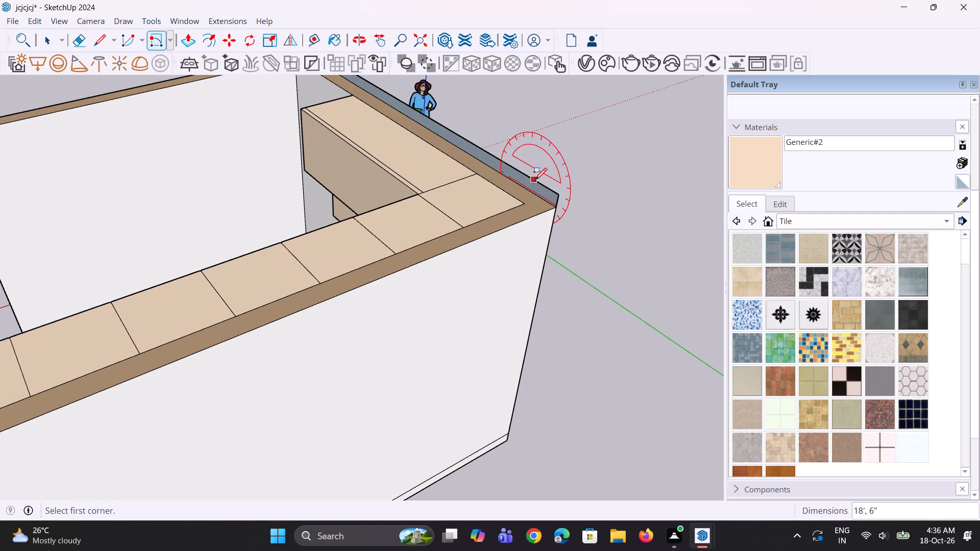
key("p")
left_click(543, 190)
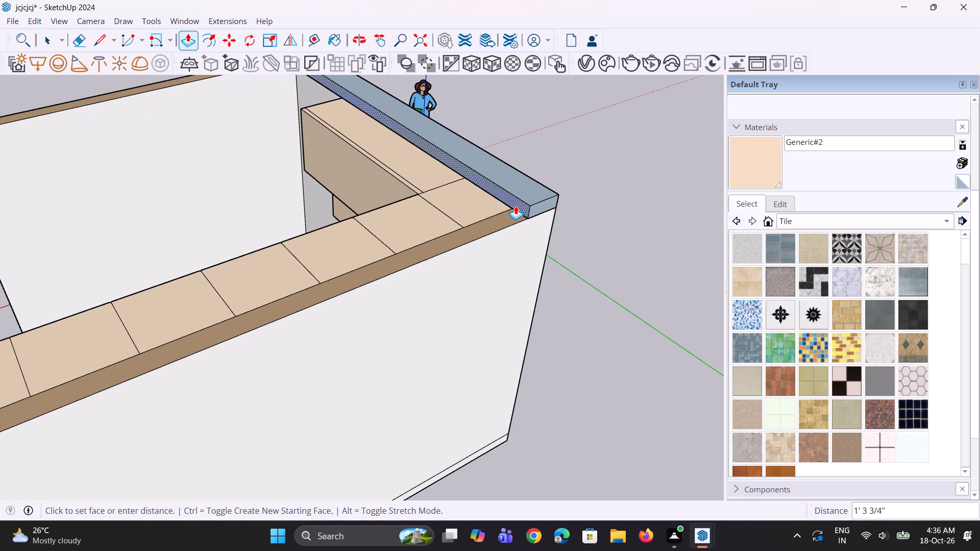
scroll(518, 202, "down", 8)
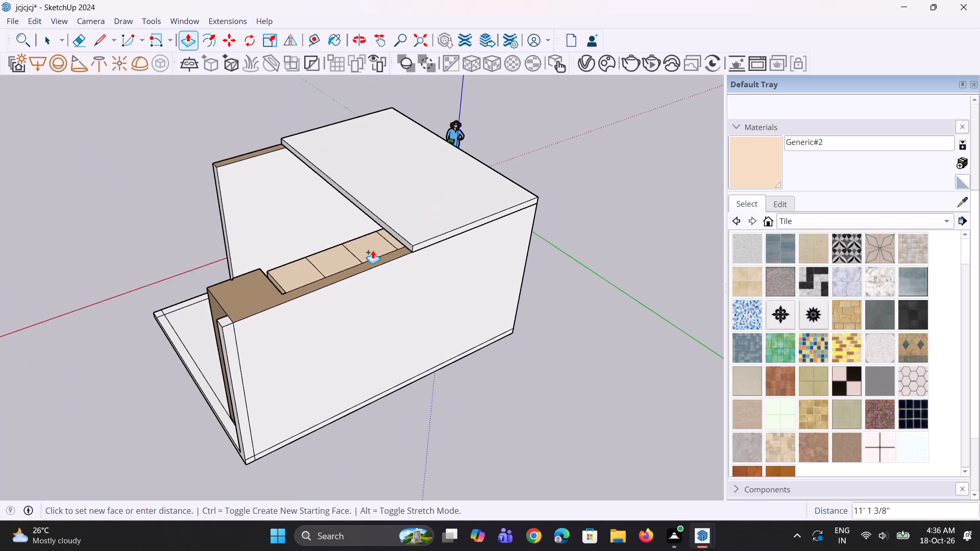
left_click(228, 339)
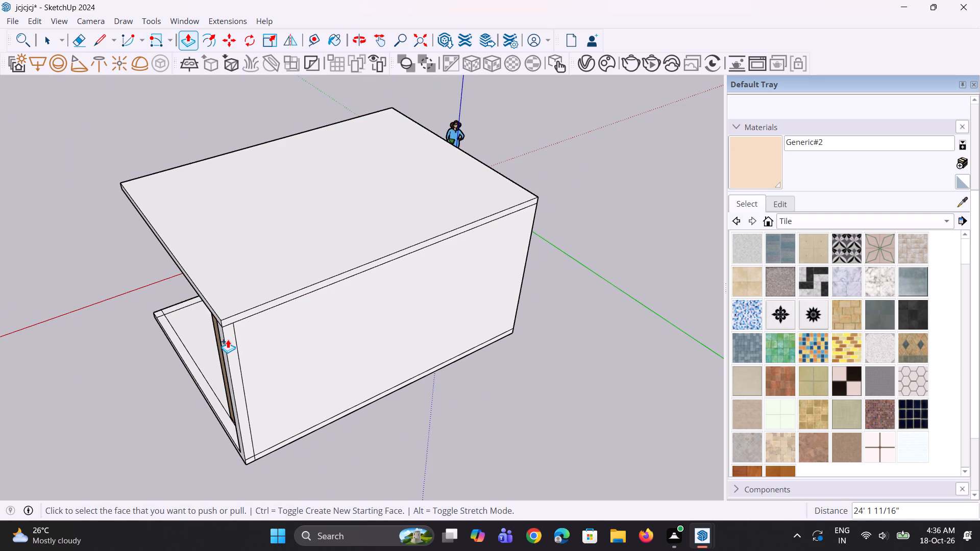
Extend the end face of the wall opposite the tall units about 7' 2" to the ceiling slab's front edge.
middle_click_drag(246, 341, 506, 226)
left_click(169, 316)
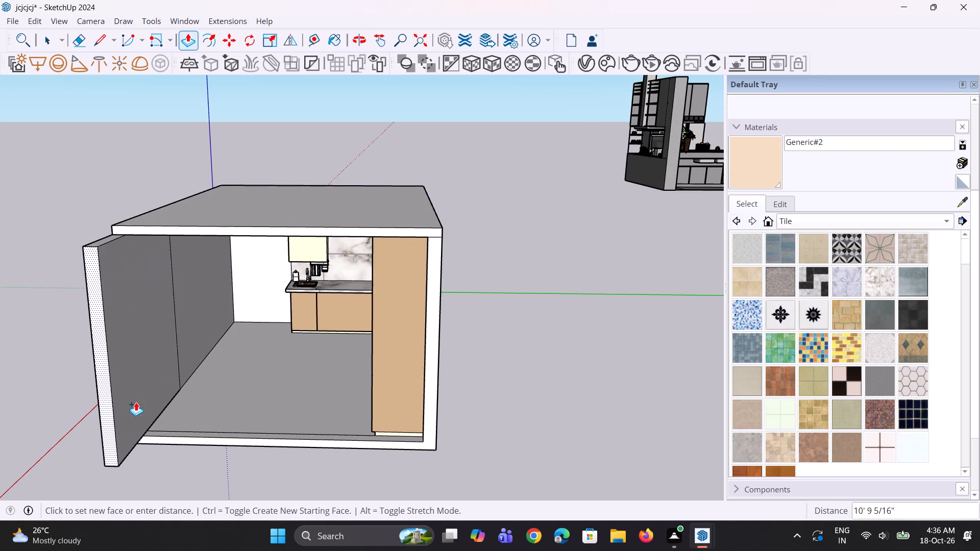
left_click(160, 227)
Examine the enclosed kitchen from the open front, checking the ceiling, cabinets and worktop from several angles.
middle_click_drag(198, 296, 219, 251)
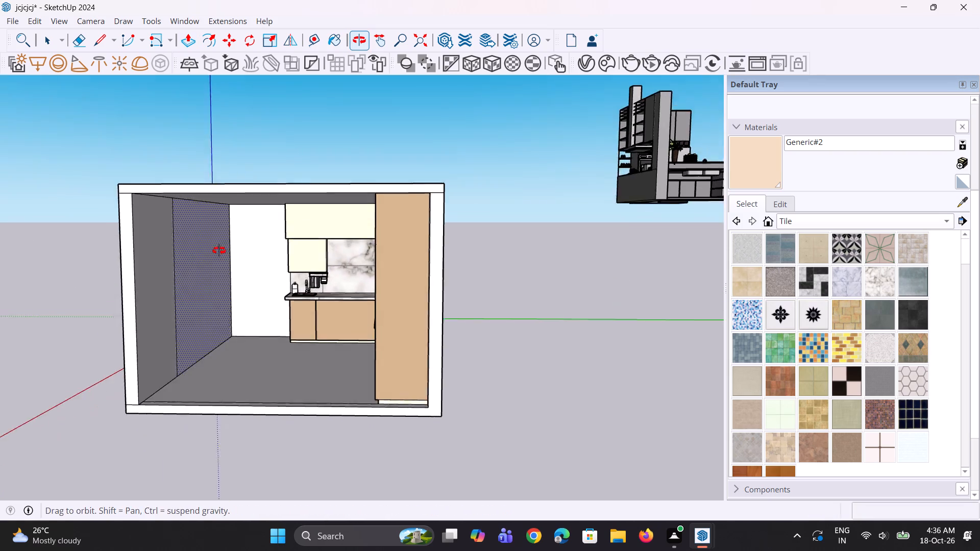
middle_click_drag(219, 251, 239, 243)
scroll(350, 227, "up", 6)
scroll(336, 269, "down", 4)
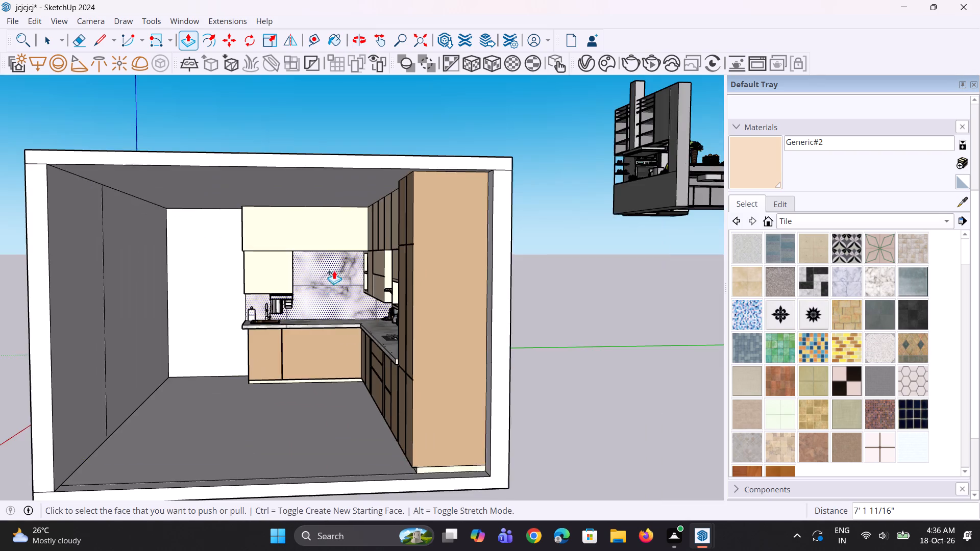
middle_click_drag(332, 294, 415, 295)
scroll(422, 308, "up", 5)
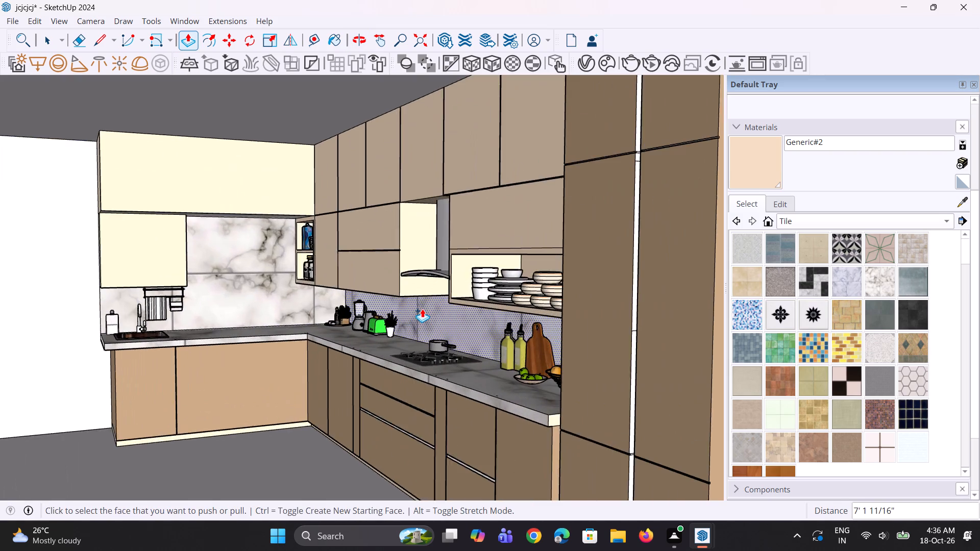
middle_click_drag(423, 309, 462, 312)
scroll(391, 308, "down", 5)
middle_click_drag(373, 299, 376, 307)
scroll(396, 329, "up", 1)
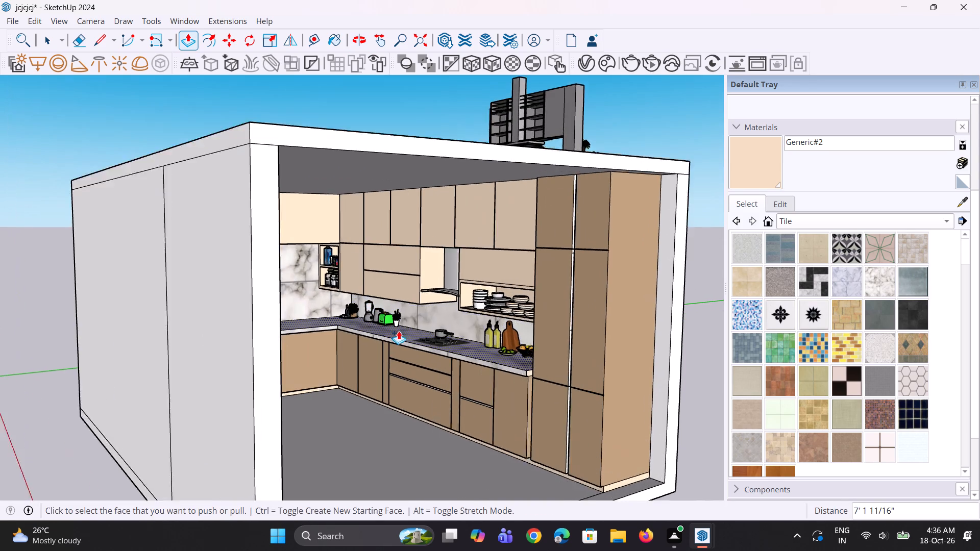
scroll(399, 331, "up", 2)
middle_click_drag(405, 331, 383, 325)
middle_click_drag(288, 308, 275, 309)
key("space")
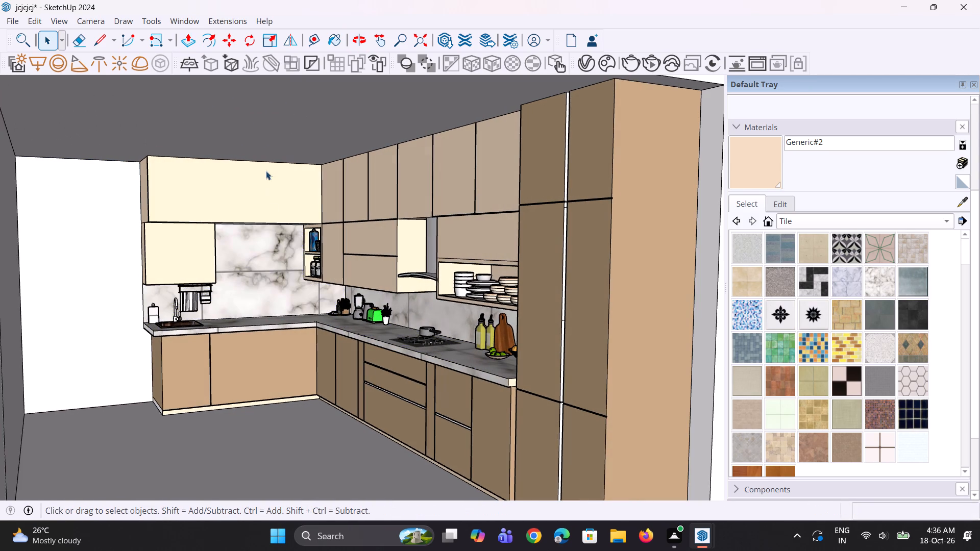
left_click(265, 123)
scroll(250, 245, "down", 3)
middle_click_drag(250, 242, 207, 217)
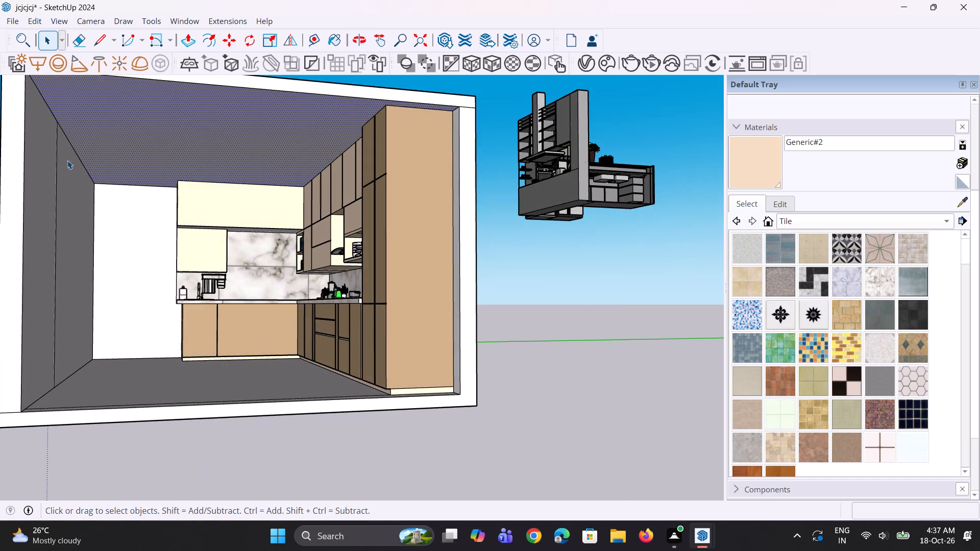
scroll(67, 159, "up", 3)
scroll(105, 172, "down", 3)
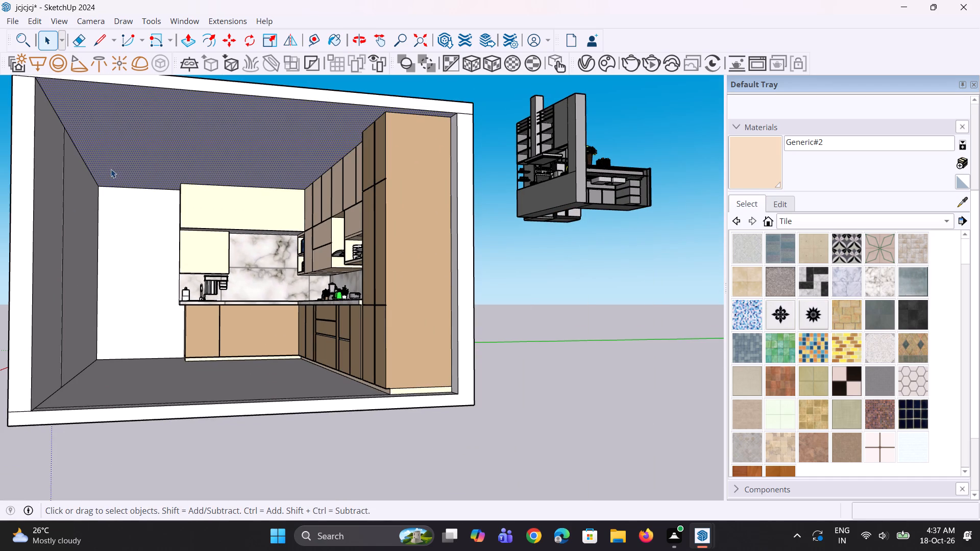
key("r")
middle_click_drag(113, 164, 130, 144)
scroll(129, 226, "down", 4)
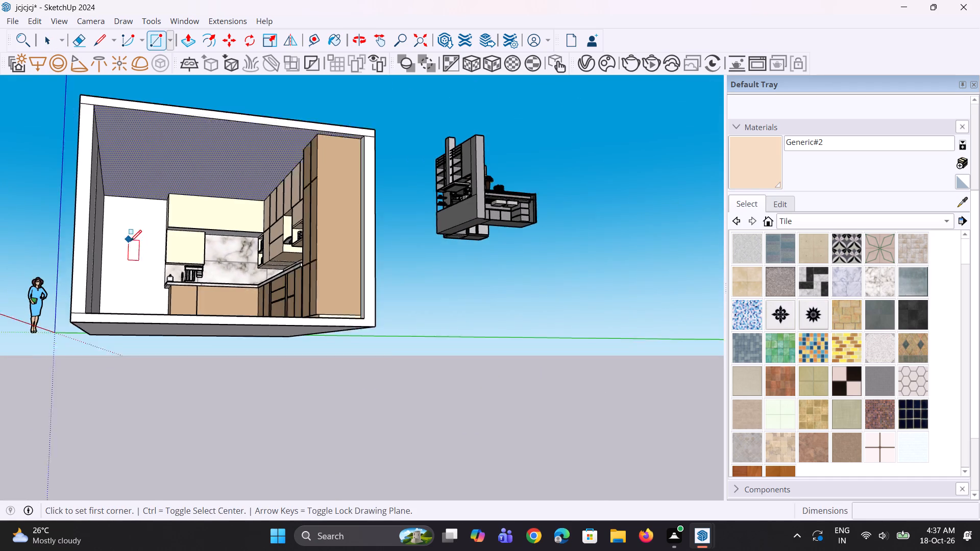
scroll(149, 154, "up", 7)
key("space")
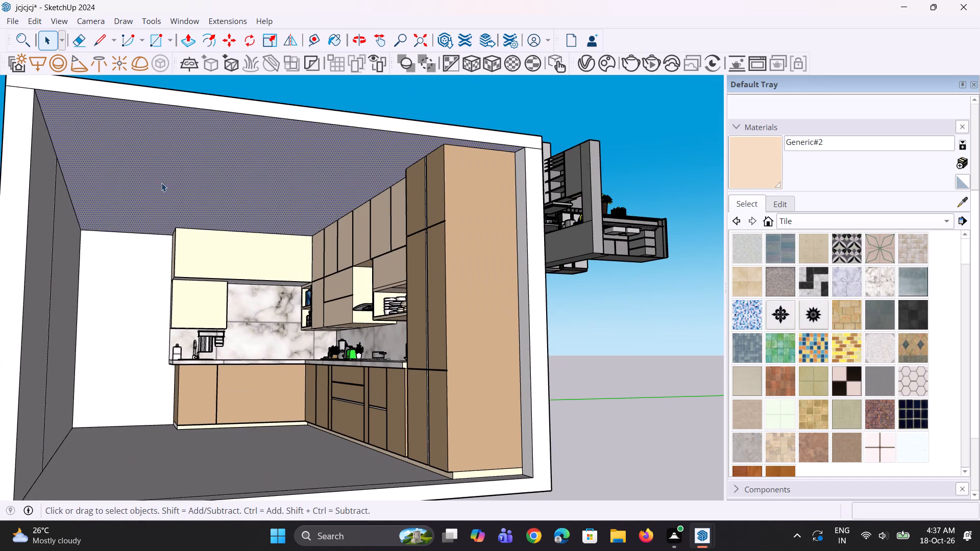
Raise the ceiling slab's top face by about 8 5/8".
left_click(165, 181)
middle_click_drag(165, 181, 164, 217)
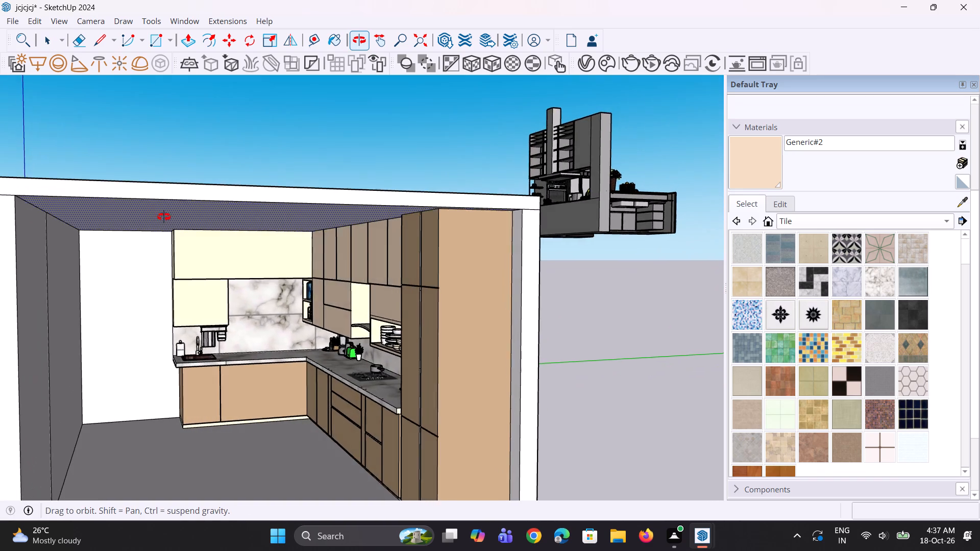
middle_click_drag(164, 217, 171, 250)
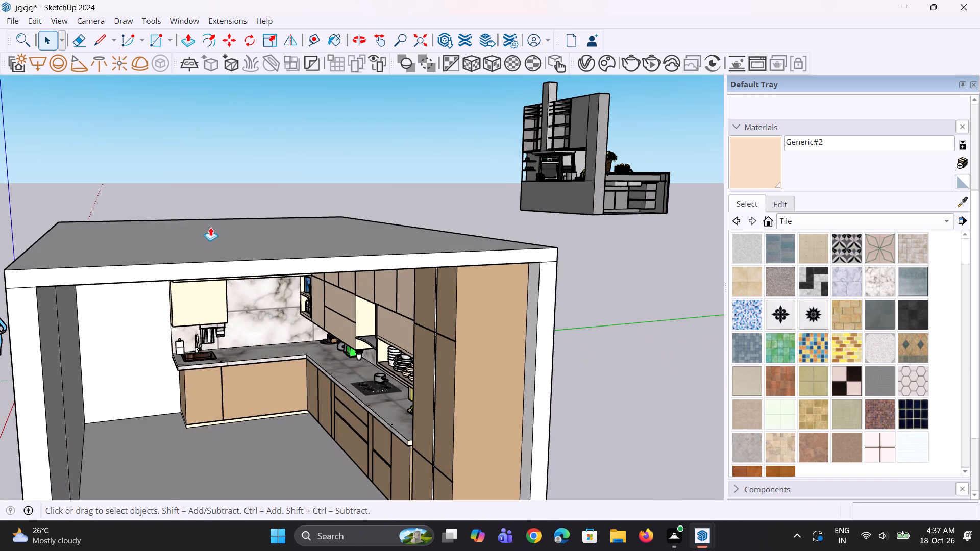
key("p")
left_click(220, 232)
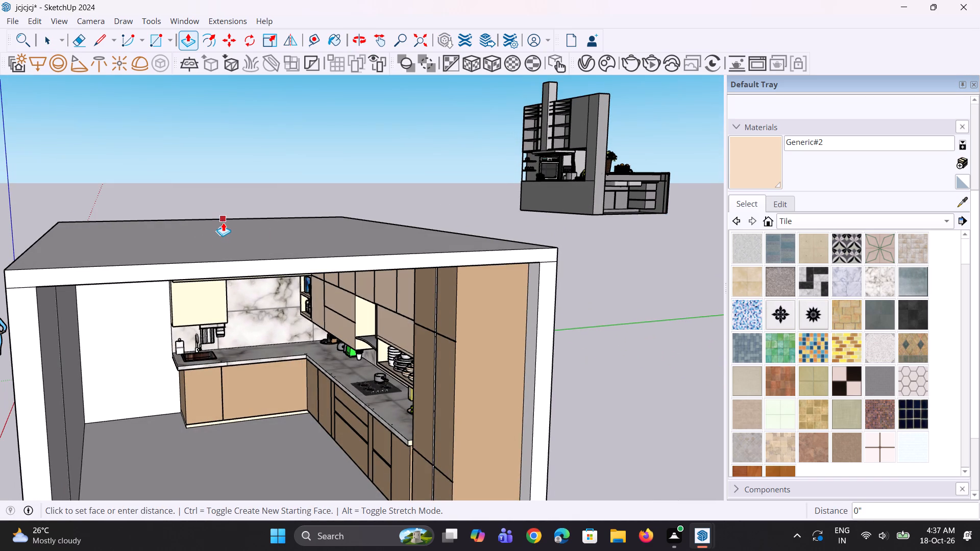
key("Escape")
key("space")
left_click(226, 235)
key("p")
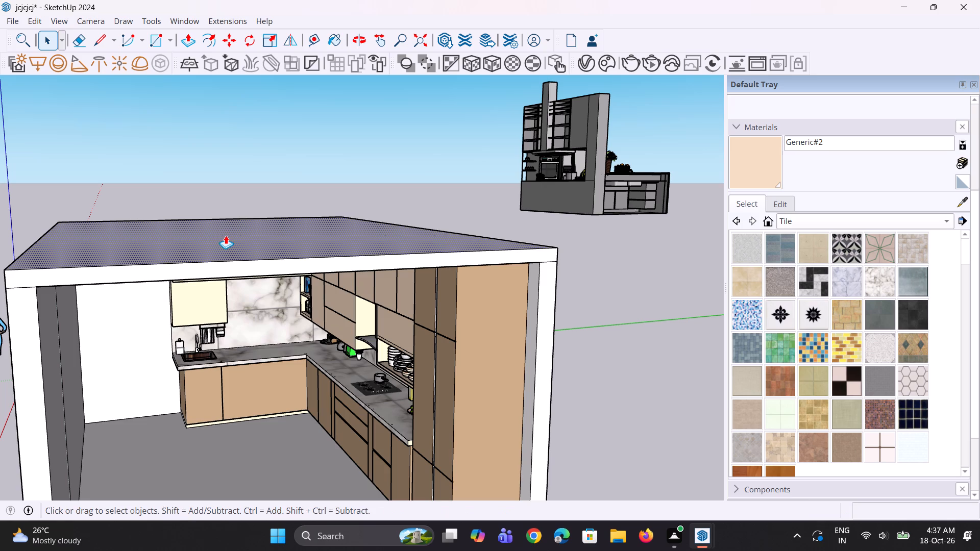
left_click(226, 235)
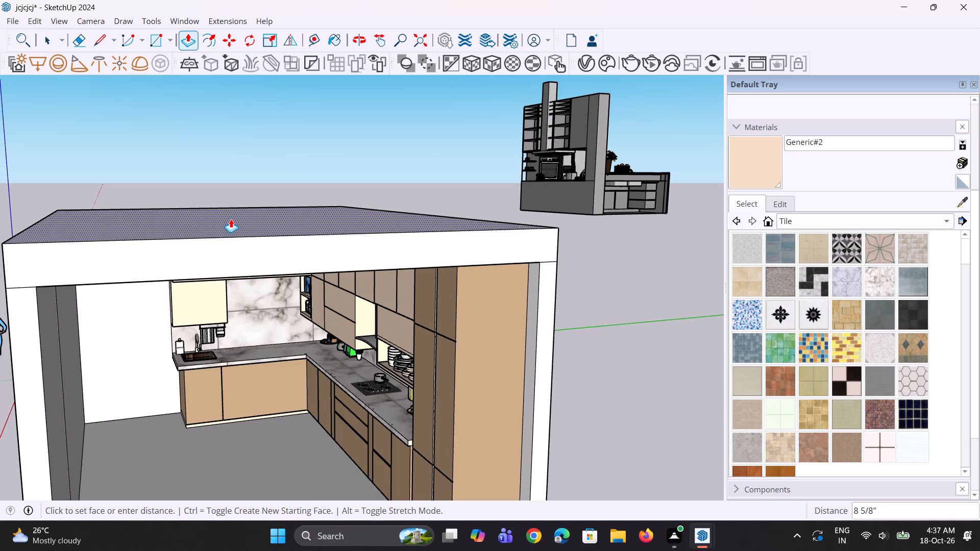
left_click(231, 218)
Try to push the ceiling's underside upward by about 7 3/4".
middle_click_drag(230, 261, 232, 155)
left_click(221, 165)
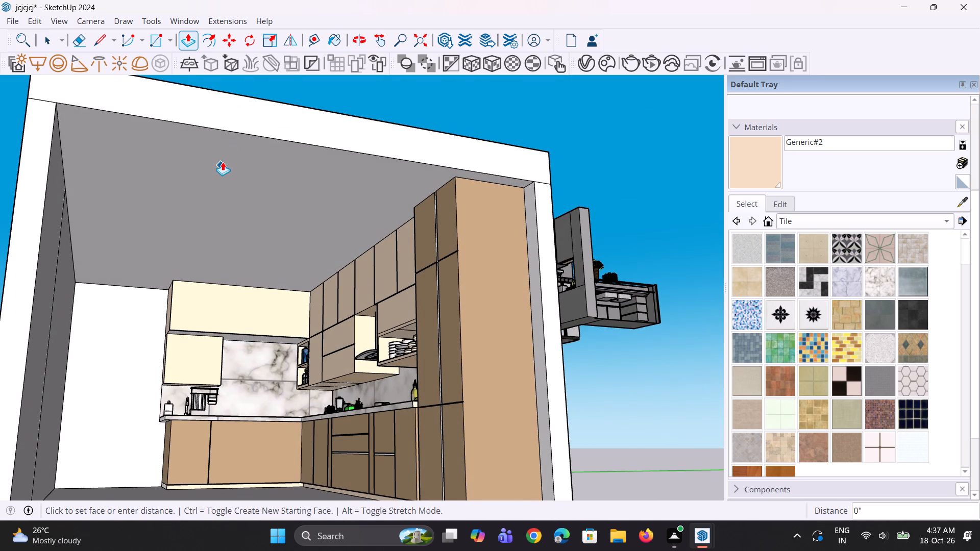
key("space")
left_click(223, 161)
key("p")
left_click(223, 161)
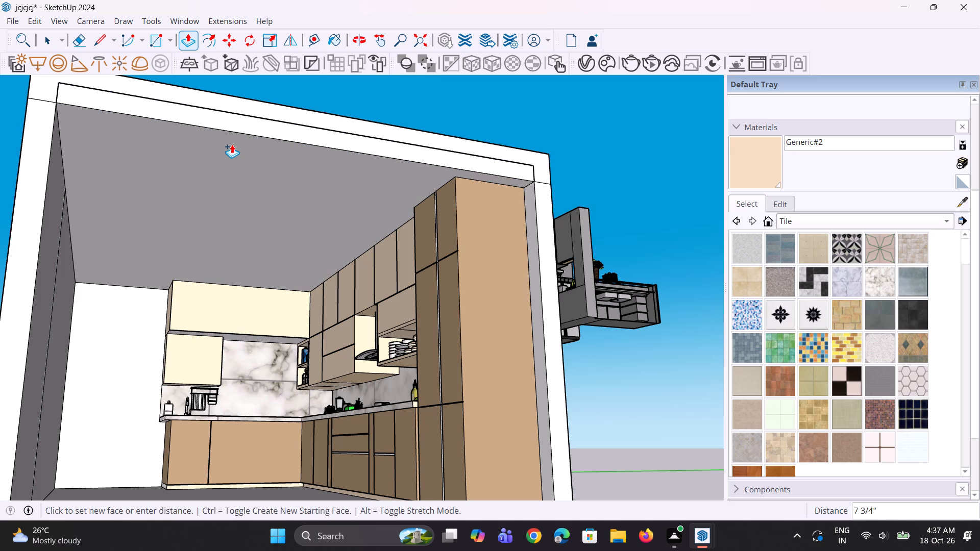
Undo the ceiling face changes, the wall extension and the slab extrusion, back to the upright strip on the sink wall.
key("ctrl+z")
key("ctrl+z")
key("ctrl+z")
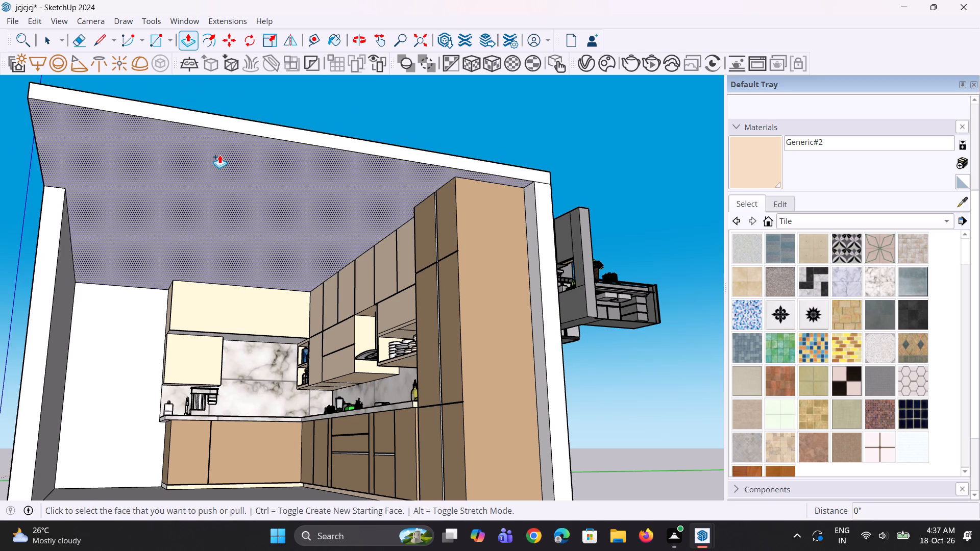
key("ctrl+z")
Move the top edge of the strip above the sink wall up by 6".
middle_click_drag(225, 155, 180, 307)
scroll(173, 256, "down", 2)
scroll(136, 277, "up", 2)
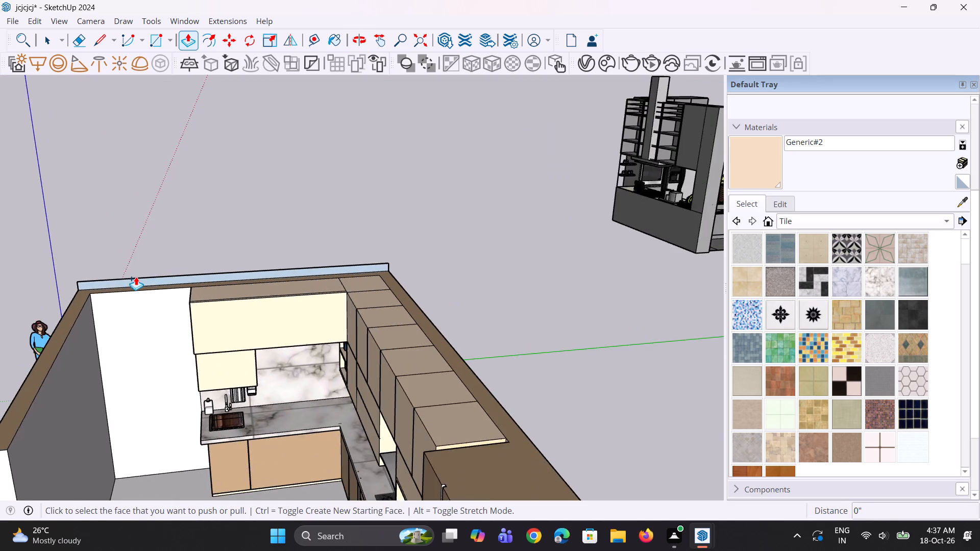
scroll(136, 277, "up", 7)
key("space")
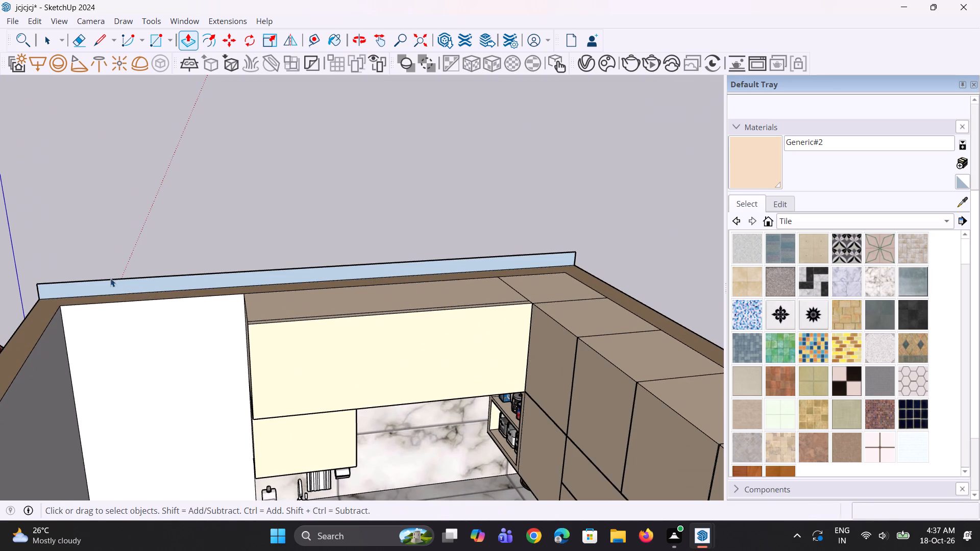
left_click(101, 281)
key("m")
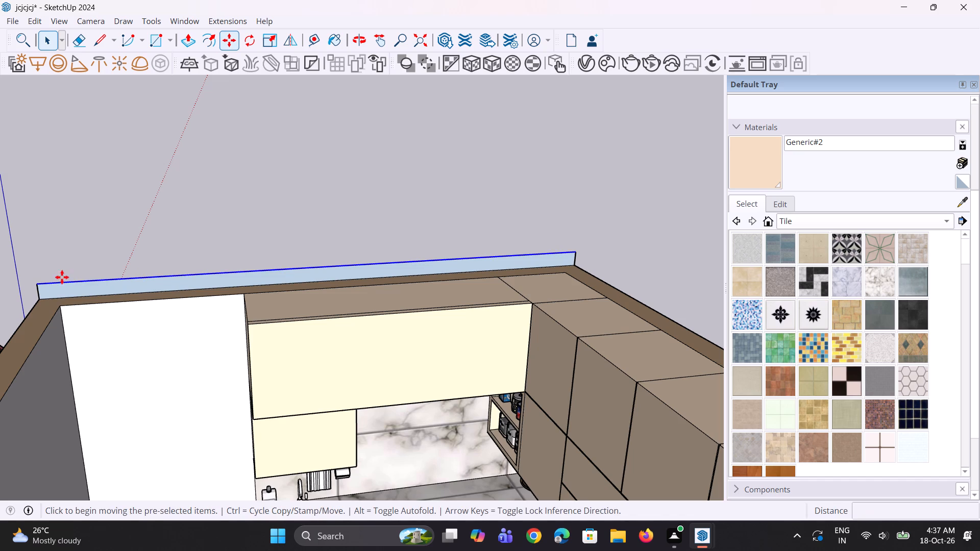
left_click(37, 282)
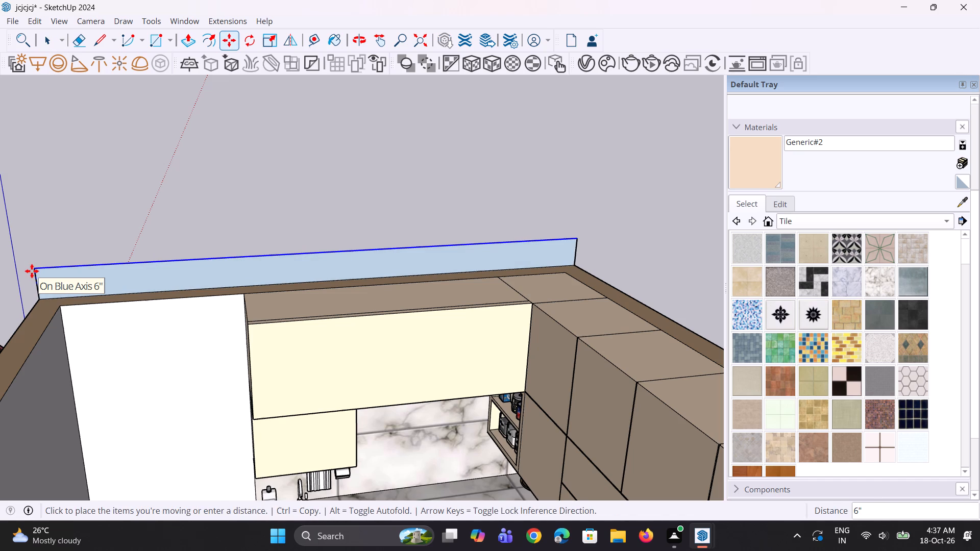
left_click(32, 271)
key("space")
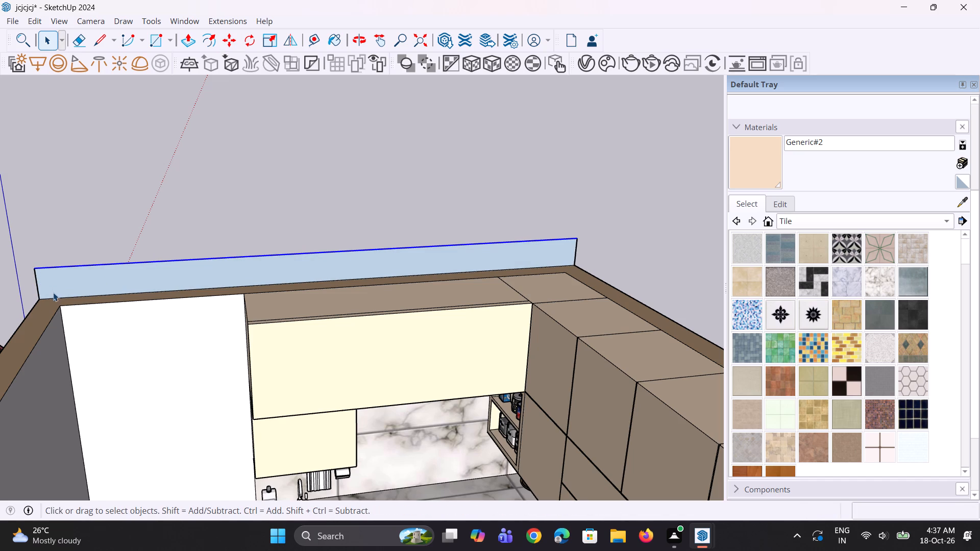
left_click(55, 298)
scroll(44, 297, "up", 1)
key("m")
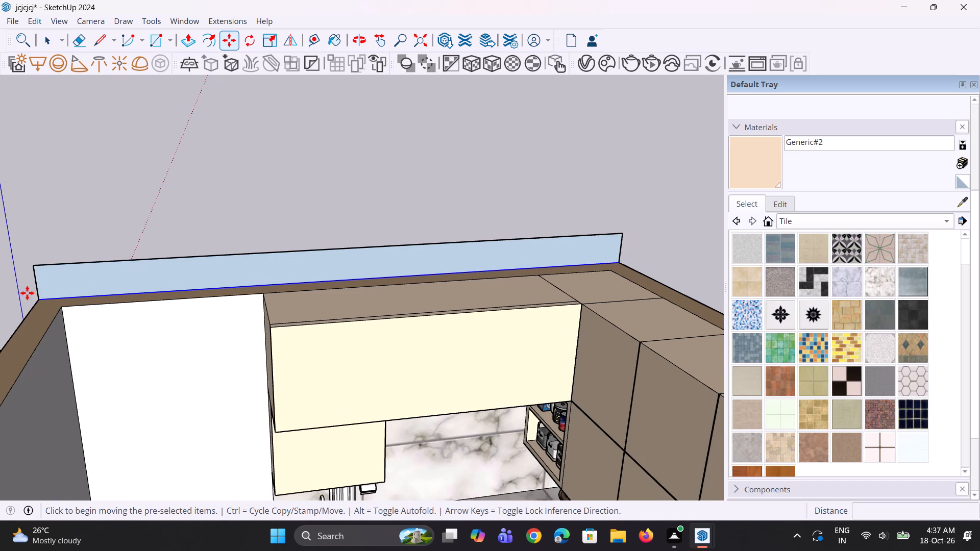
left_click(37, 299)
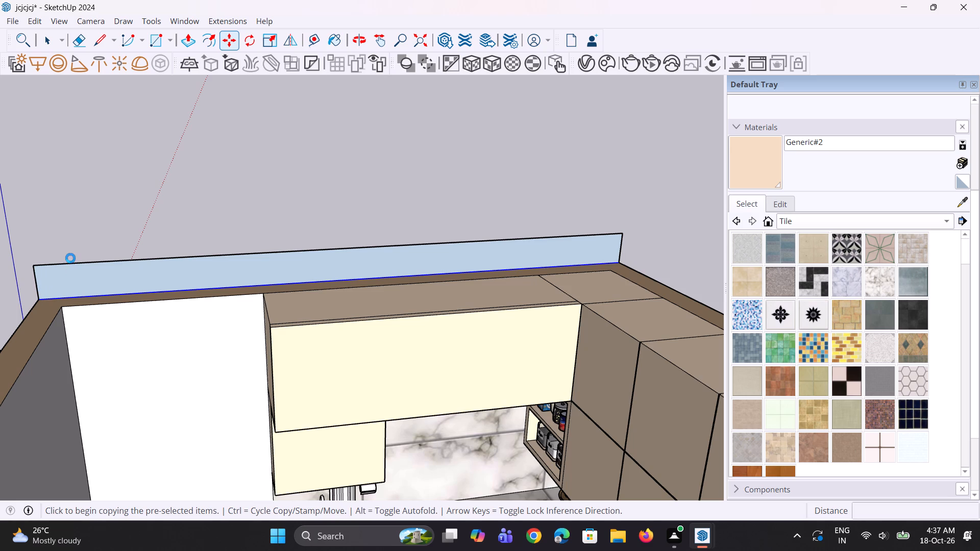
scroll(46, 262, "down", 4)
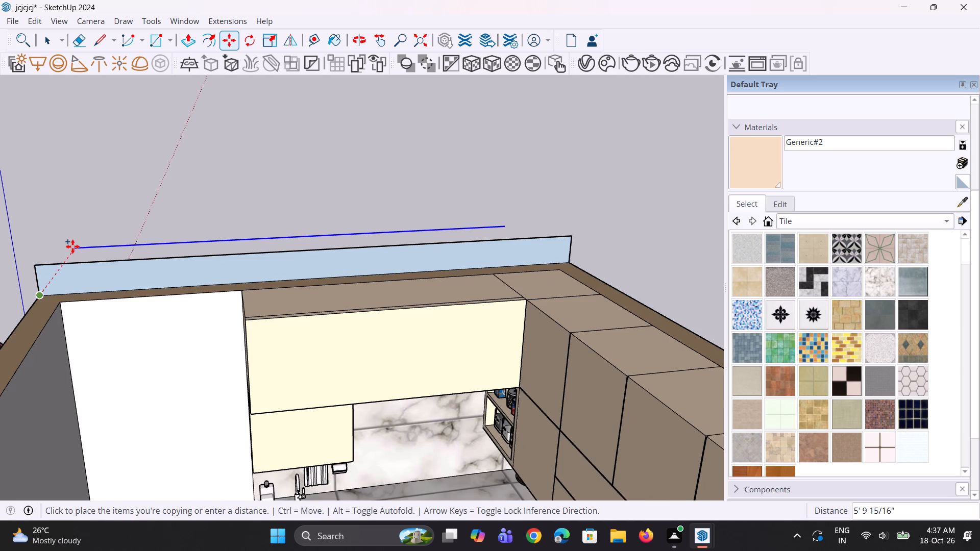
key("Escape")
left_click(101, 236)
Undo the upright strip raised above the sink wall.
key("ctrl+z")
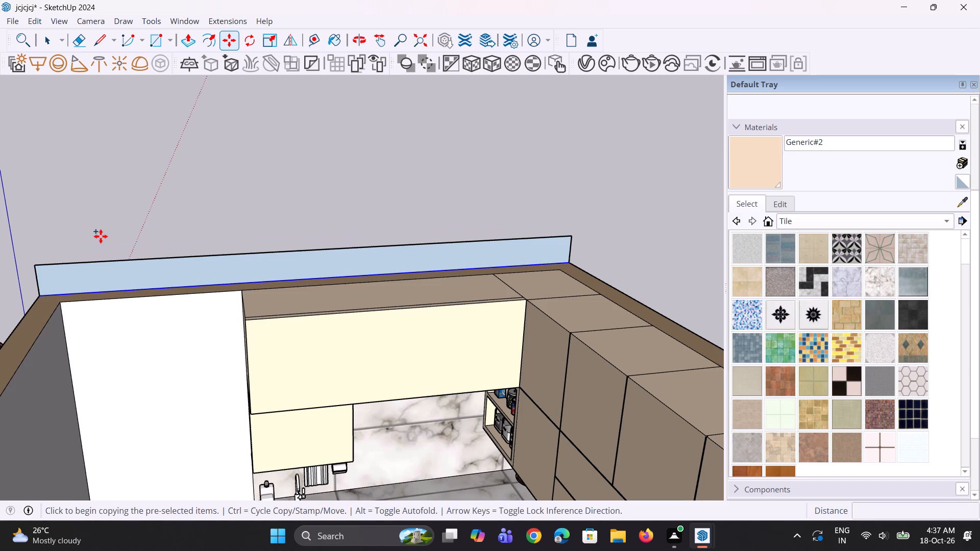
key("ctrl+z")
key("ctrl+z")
Push/pull the joined top face of the walls and the tall end cabinet up by 6".
scroll(91, 230, "down", 4)
middle_click_drag(82, 255, 80, 289)
scroll(117, 243, "down", 4)
scroll(633, 527, "up", 2)
scroll(474, 458, "up", 1)
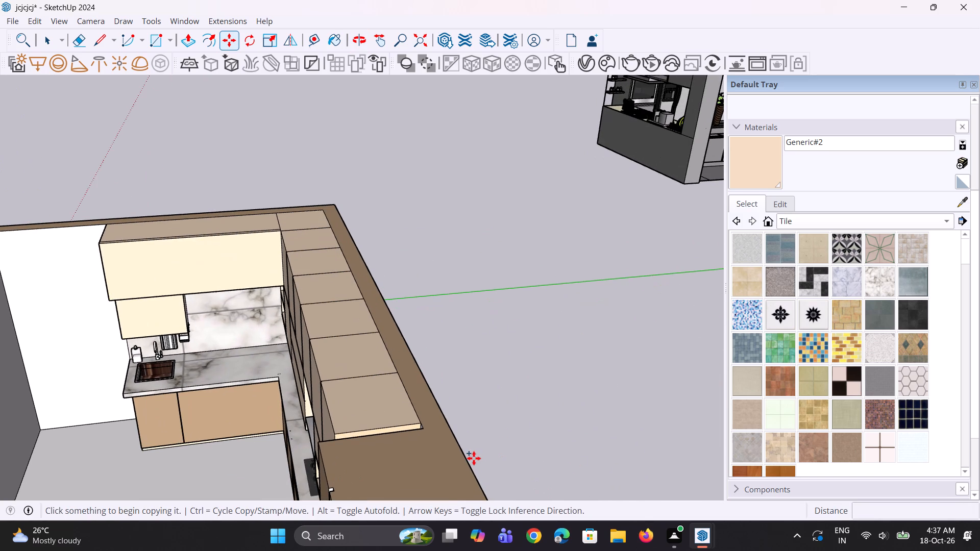
key("p")
left_click(451, 456)
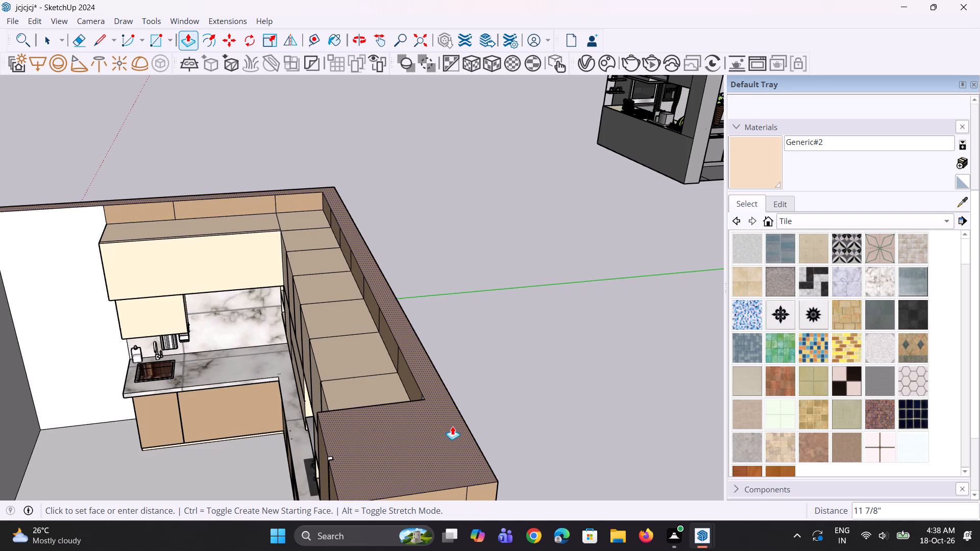
type("6\"")
key("Return")
Erase the vertical seam lines on the raised wall's inner face behind the long run of upper cabinets.
middle_click_drag(424, 421, 530, 344)
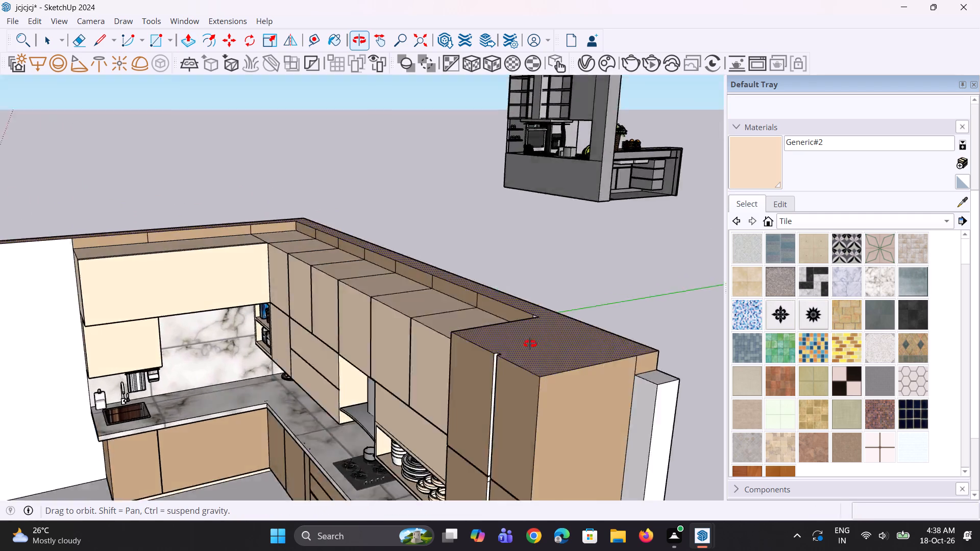
middle_click_drag(530, 344, 534, 361)
middle_click_drag(519, 362, 483, 431)
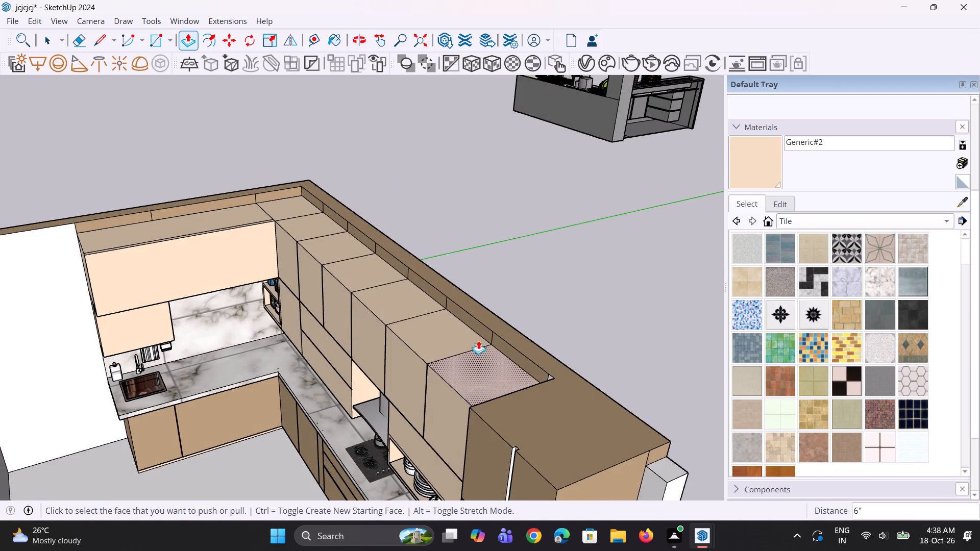
scroll(480, 331, "up", 6)
key("e")
left_click(504, 342)
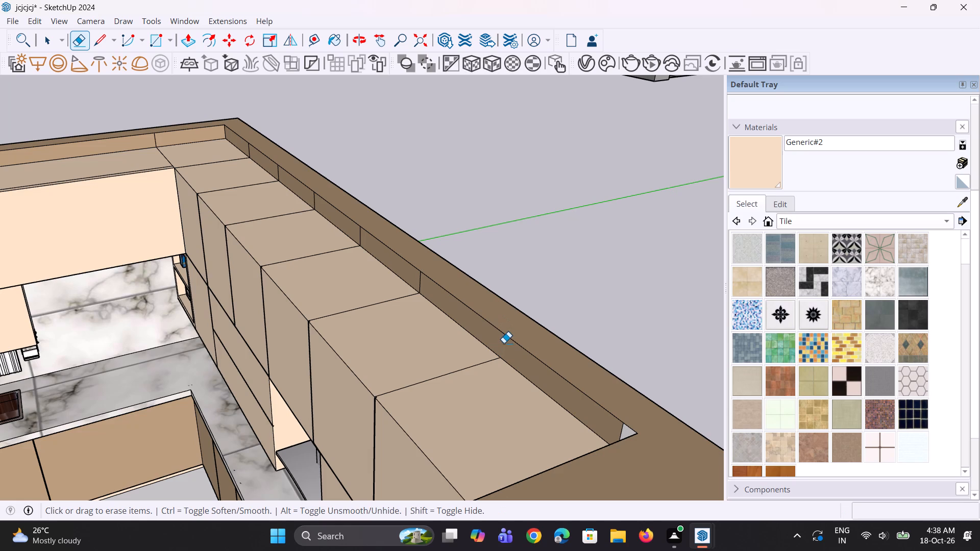
left_click_drag(422, 283, 372, 248)
key("Escape")
scroll(418, 286, "up", 2)
left_click_drag(419, 287, 350, 236)
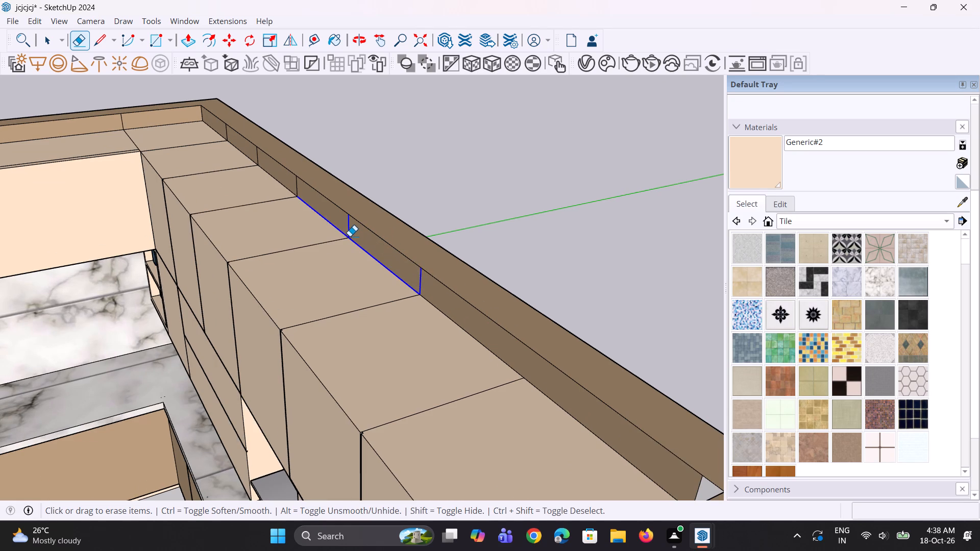
left_click_drag(350, 236, 349, 231)
key("Escape")
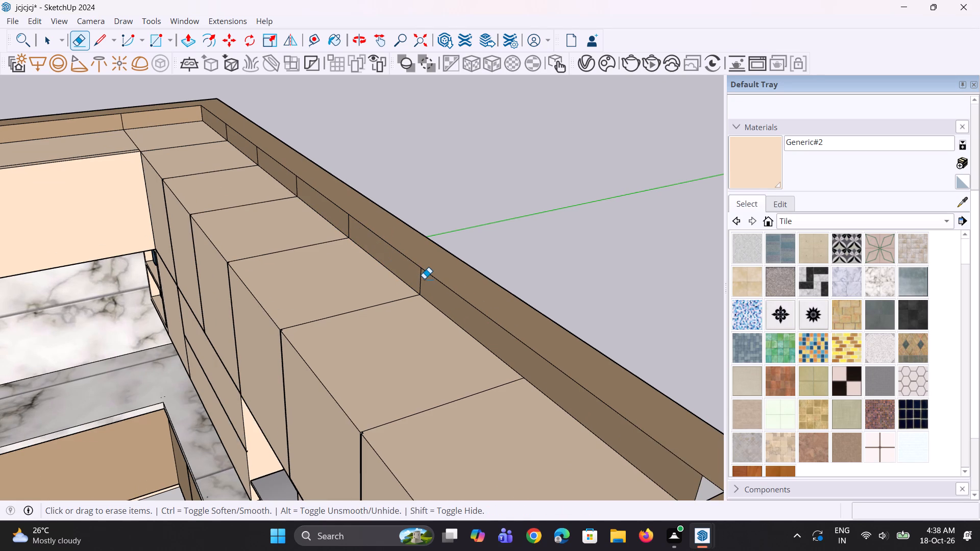
left_click(420, 275)
scroll(374, 256, "up", 2)
left_click(345, 219)
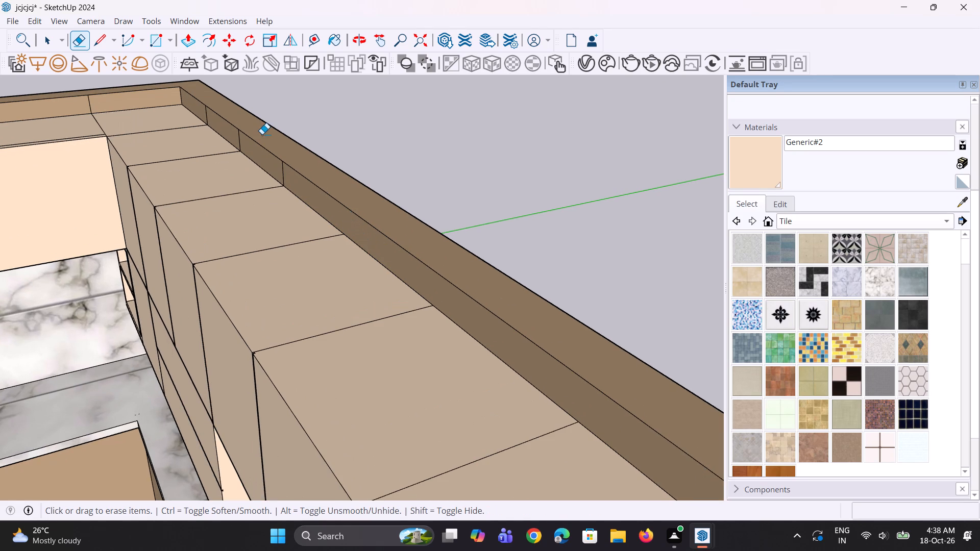
scroll(262, 134, "up", 2)
left_click(288, 178)
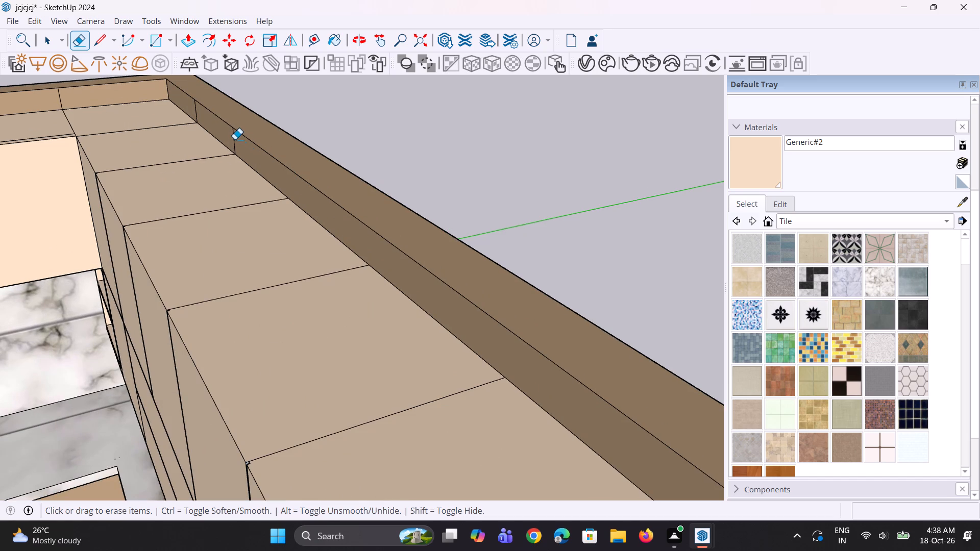
left_click(235, 139)
left_click(200, 113)
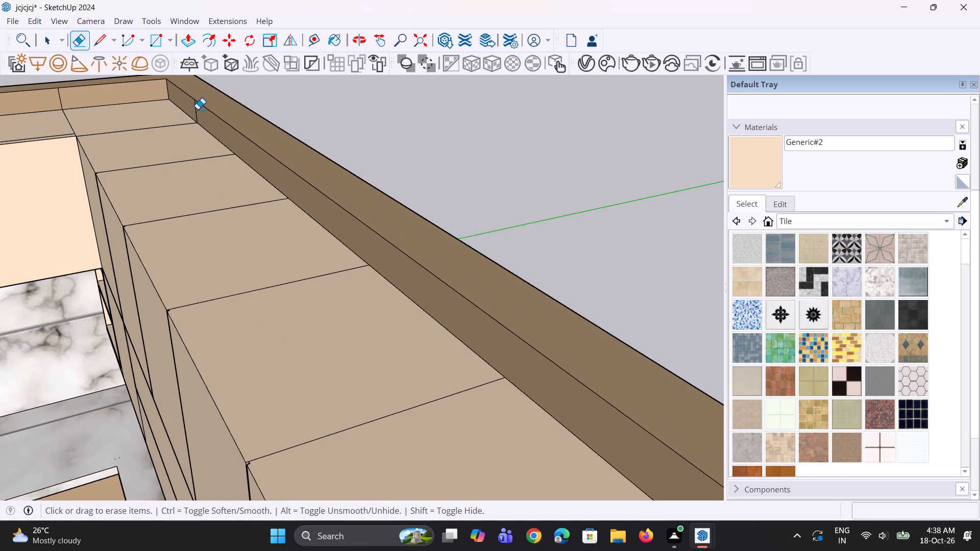
left_click(197, 109)
Erase the vertical seam lines on the raised wall band above the sink-side upper cabinets.
scroll(282, 193, "down", 8)
scroll(167, 138, "up", 6)
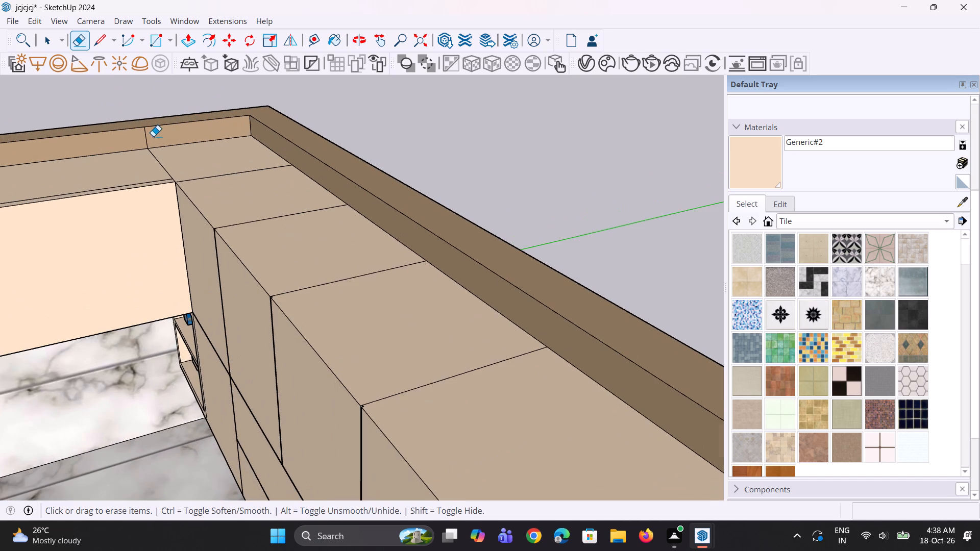
left_click(145, 139)
scroll(324, 196, "down", 13)
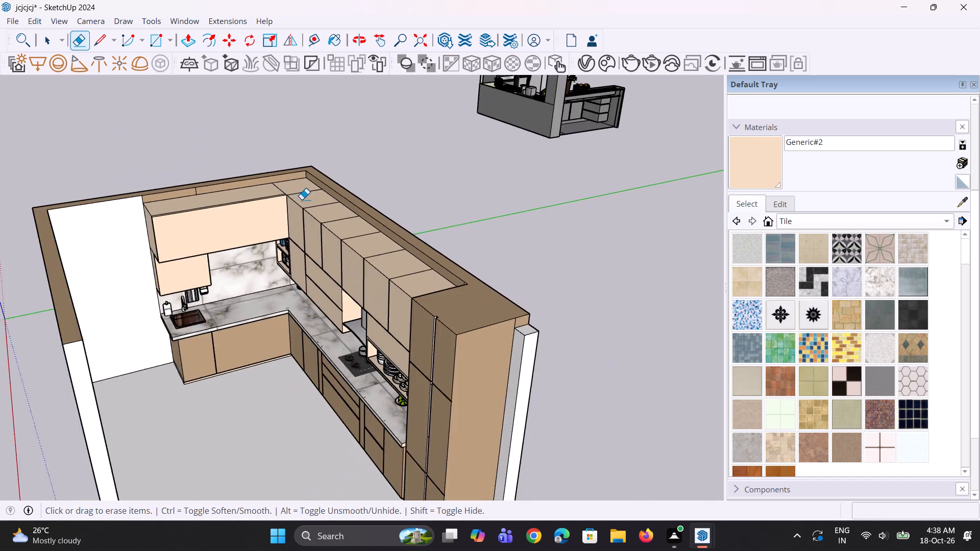
scroll(204, 179, "up", 8)
left_click(192, 203)
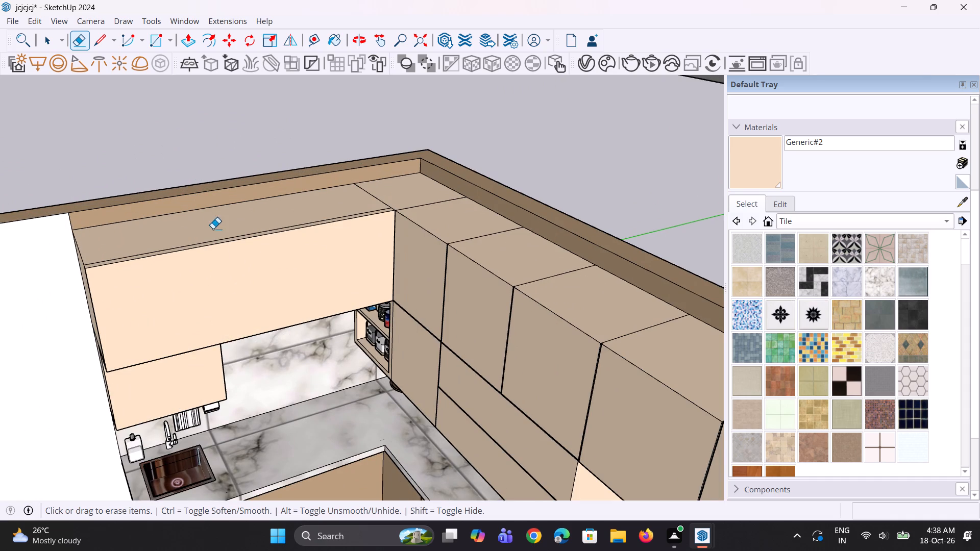
Paint the inner faces of the raised wall band above the cabinets on both walls with white Color M00.
middle_click_drag(213, 230, 215, 188)
scroll(213, 188, "down", 5)
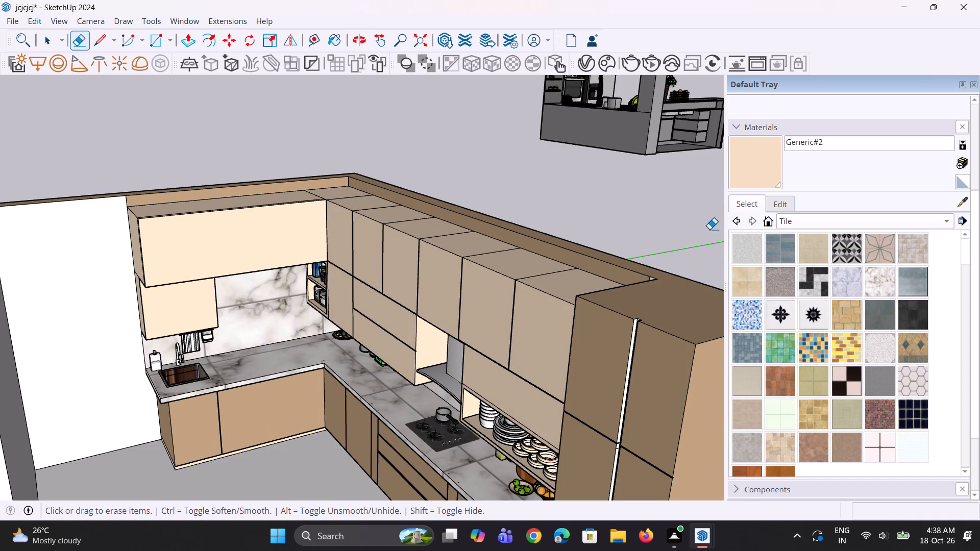
left_click(772, 416)
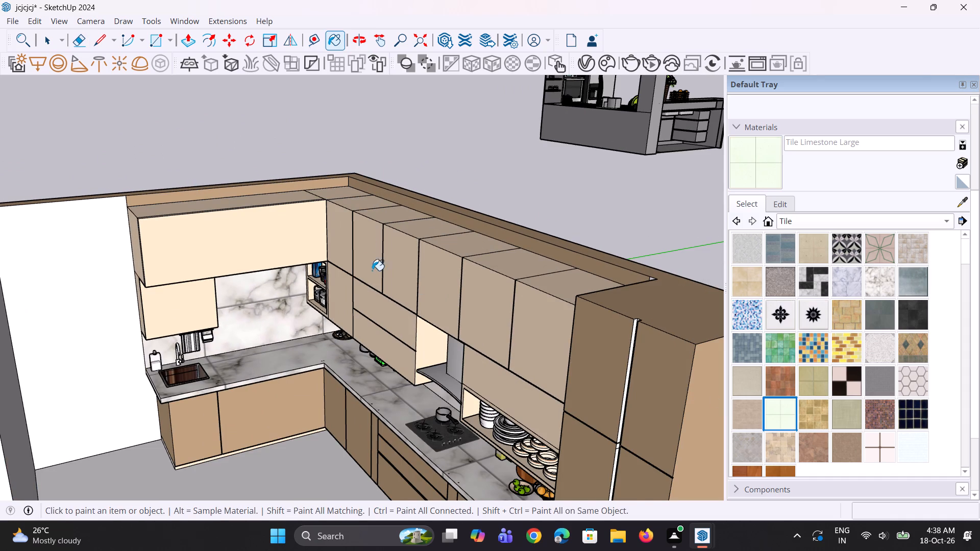
scroll(370, 231, "up", 2)
left_click(803, 222)
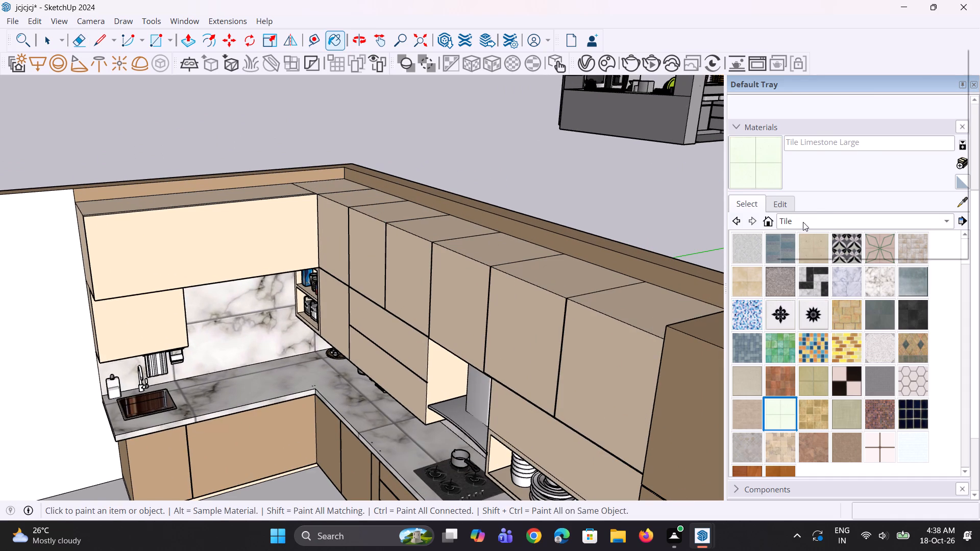
left_click(791, 122)
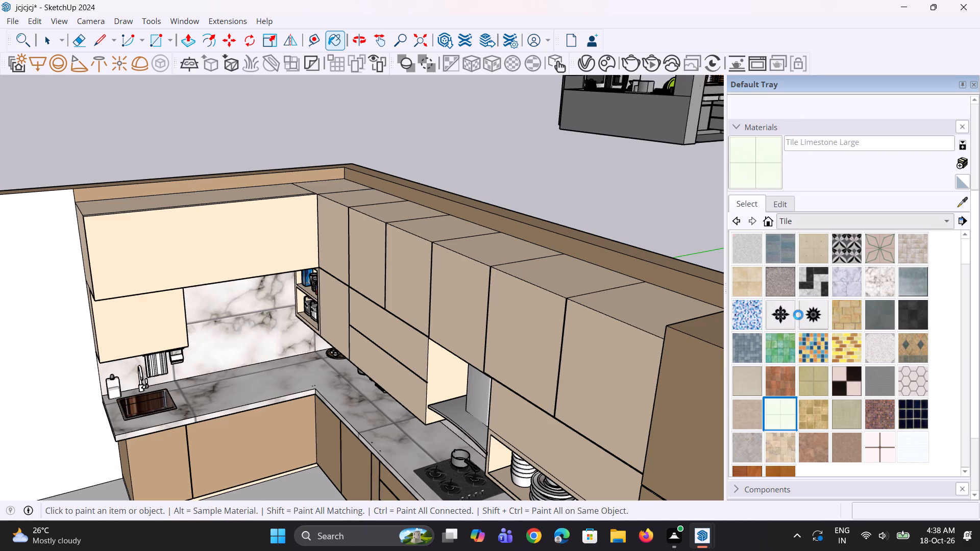
scroll(793, 363, "down", 19)
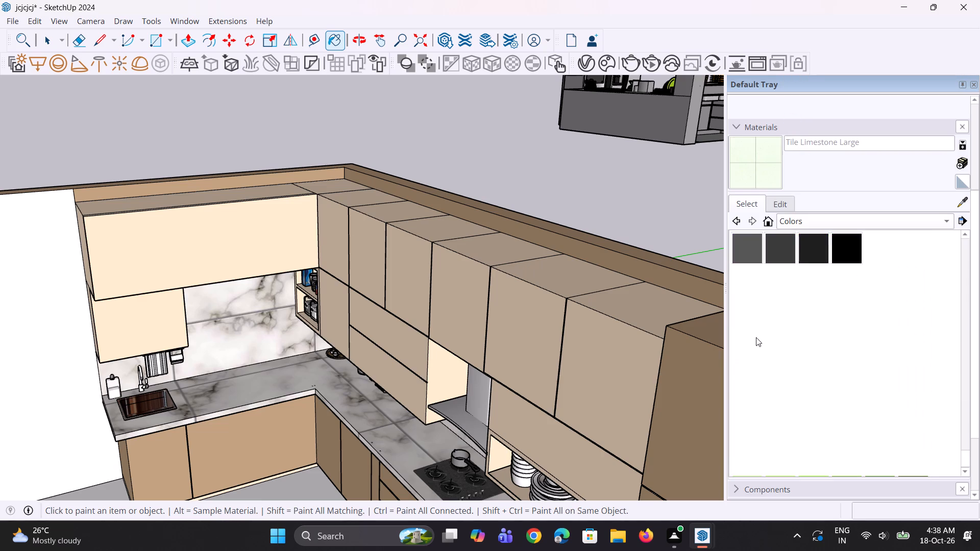
scroll(755, 337, "up", 3)
left_click(751, 322)
scroll(317, 157, "up", 2)
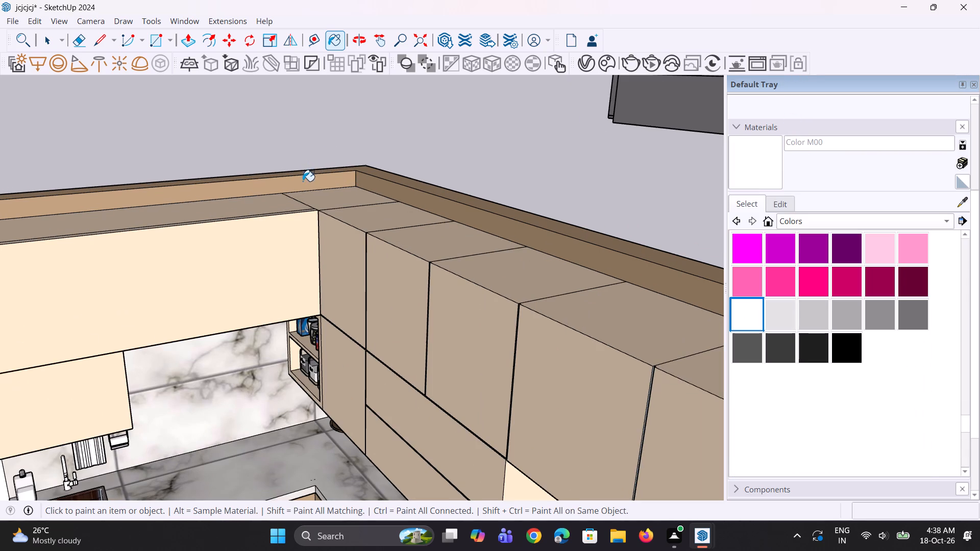
left_click(303, 181)
left_click(383, 187)
Draw a line about 3' 6" long separating the tall end cabinet's top from the wall top, from the band's inner corner to the end edge.
scroll(300, 169, "down", 5)
scroll(344, 180, "down", 3)
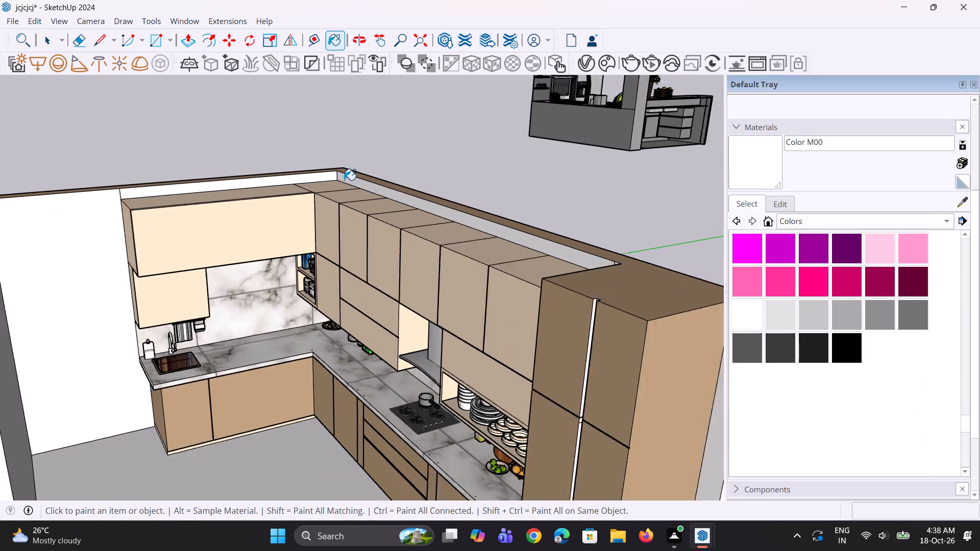
scroll(344, 180, "down", 1)
middle_click_drag(535, 249, 510, 298)
scroll(523, 299, "up", 2)
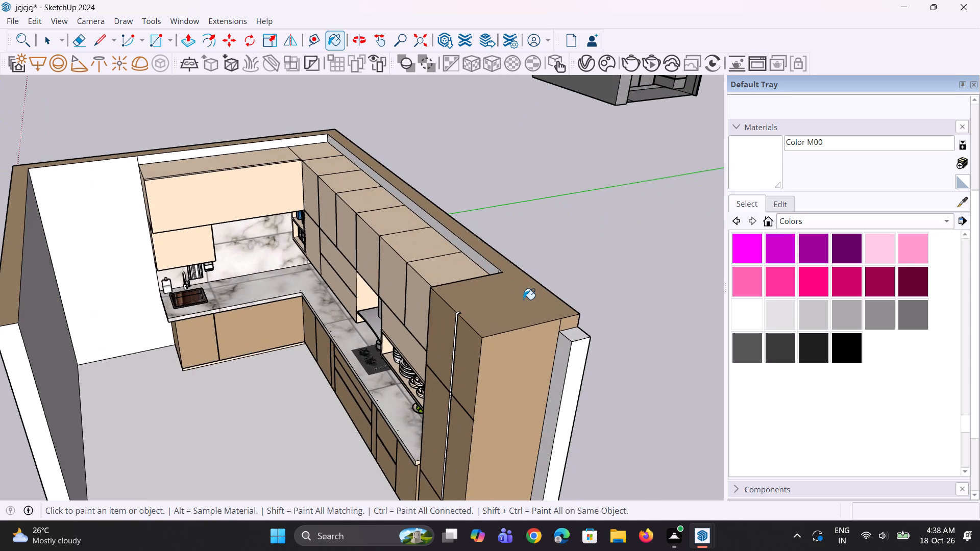
key("l")
left_click(505, 271)
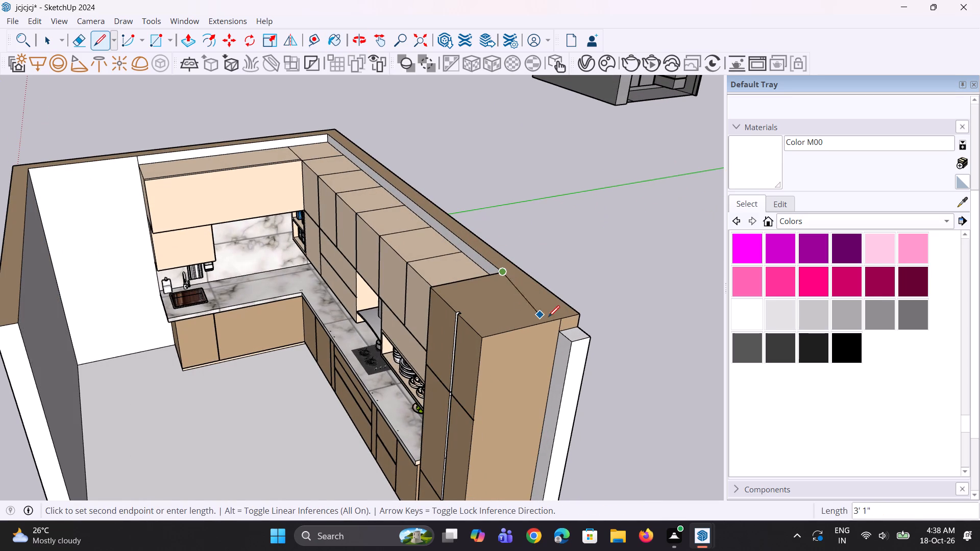
left_click(557, 320)
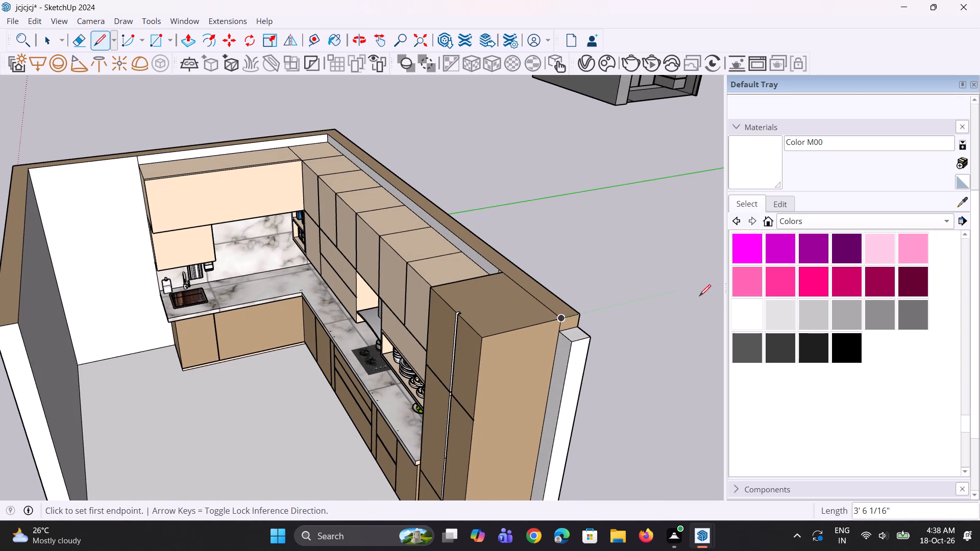
Paint the top face of the walls with Color M00.
left_click(749, 316)
left_click(569, 309)
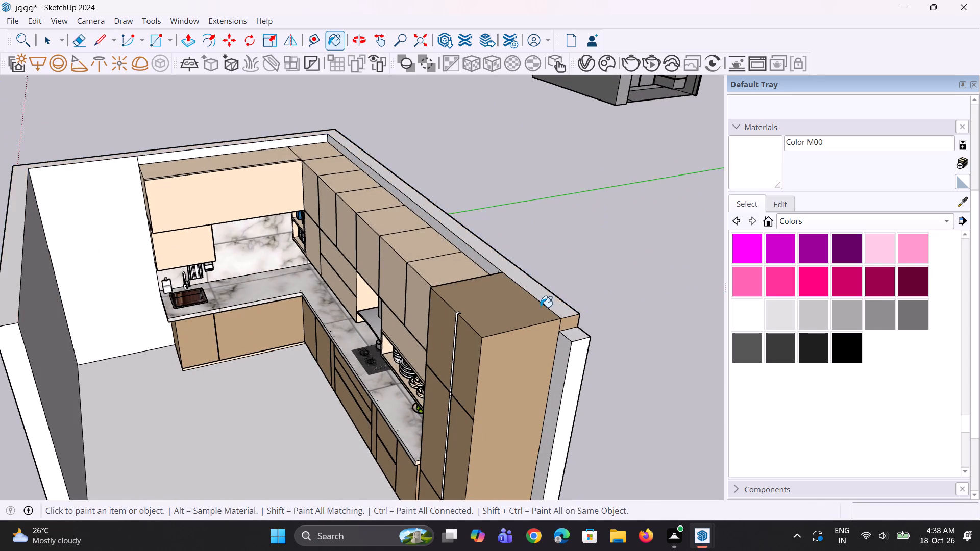
Erase the leftover vertical seam line on the sink wall where the raised band meets the plain white wall beside the upper cabinets.
scroll(540, 307, "down", 4)
middle_click_drag(529, 298, 497, 219)
key("space")
key("space")
scroll(222, 165, "up", 3)
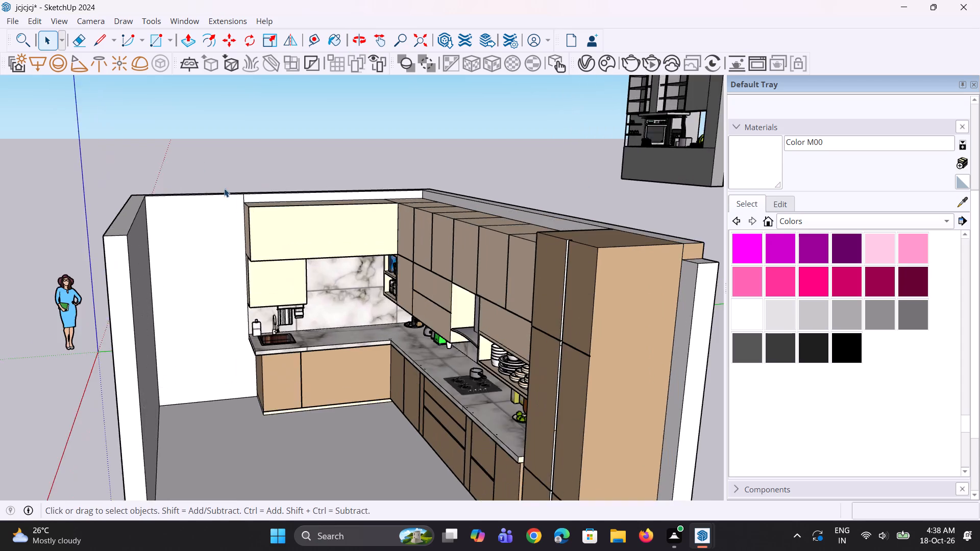
scroll(224, 188, "up", 5)
key("e")
scroll(254, 196, "up", 2)
left_click(239, 207)
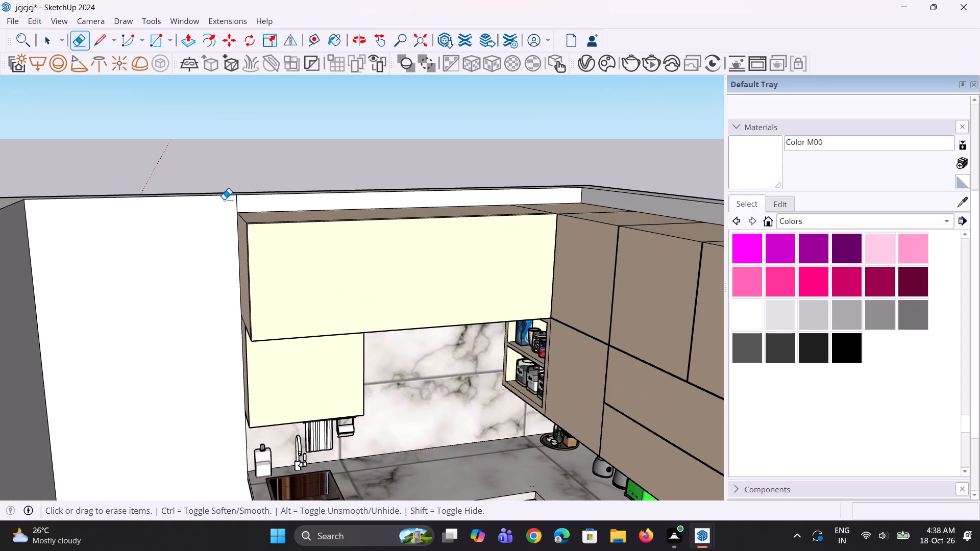
scroll(199, 194, "down", 4)
scroll(225, 196, "up", 5)
left_click(225, 202)
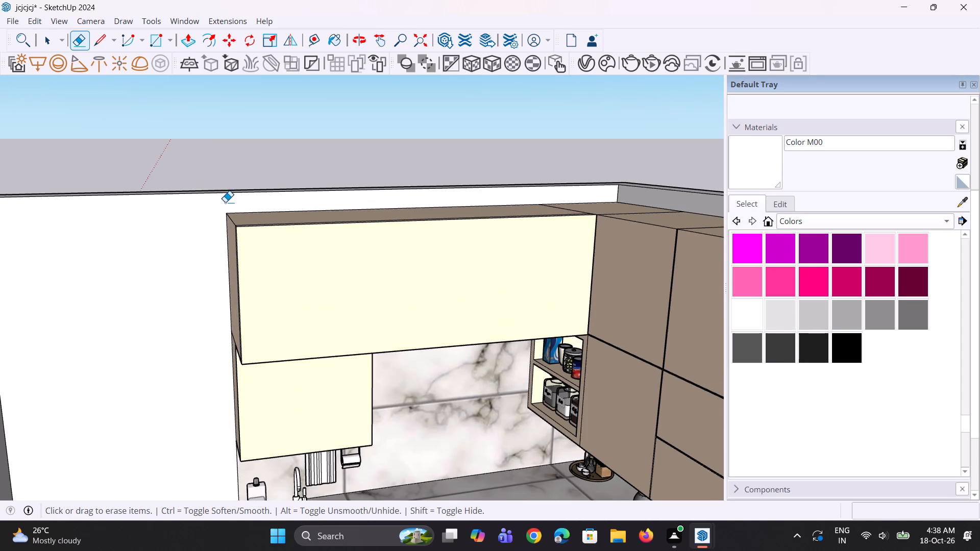
Draw an upright rotated rectangle 18' long and 6" high along the outer top edge of the sink wall.
scroll(184, 198, "down", 10)
middle_click_drag(415, 252, 458, 249)
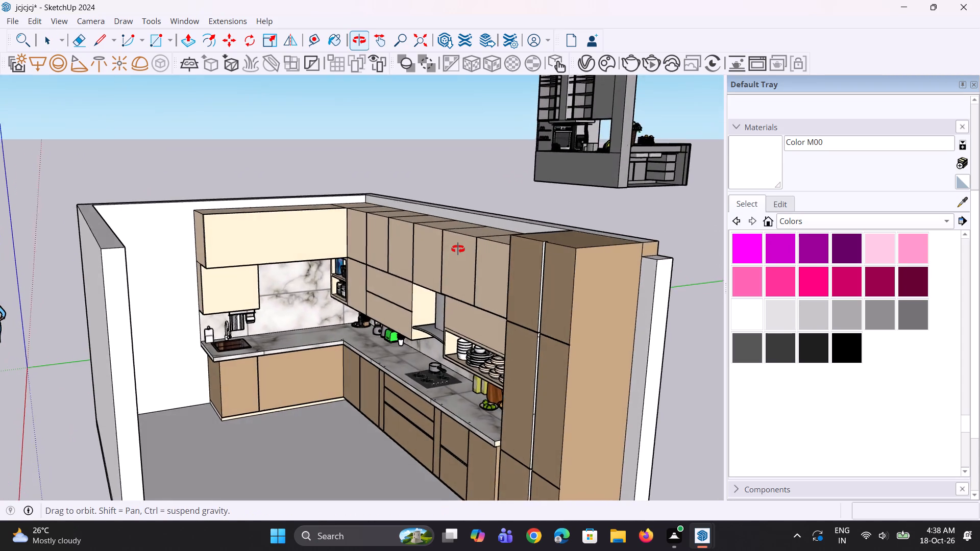
middle_click_drag(458, 249, 447, 241)
key("space")
middle_click_drag(295, 229, 246, 299)
key("space")
key("space")
scroll(149, 209, "down", 1)
middle_click_drag(148, 209, 129, 245)
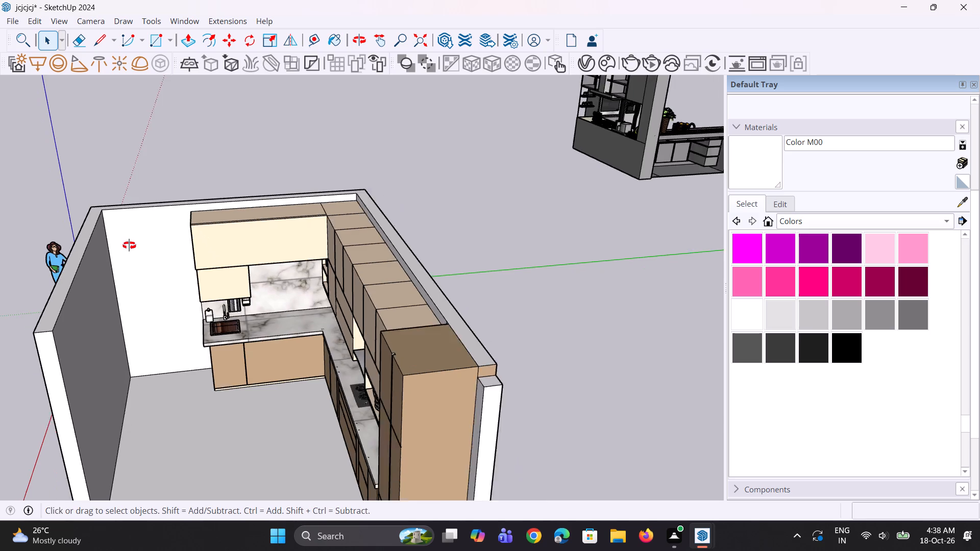
middle_click_drag(129, 245, 122, 268)
left_click(172, 39)
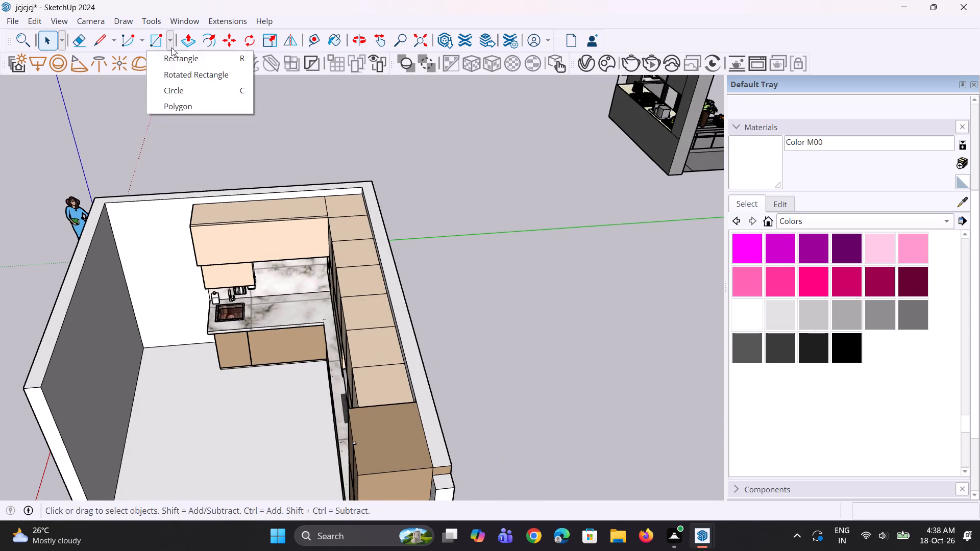
left_click(174, 71)
scroll(101, 138, "up", 2)
scroll(114, 186, "up", 2)
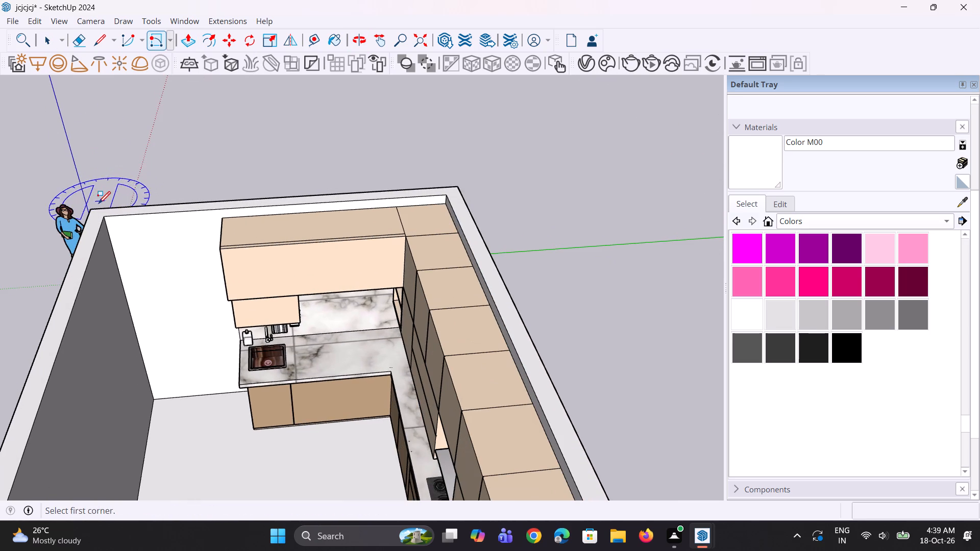
left_click(90, 208)
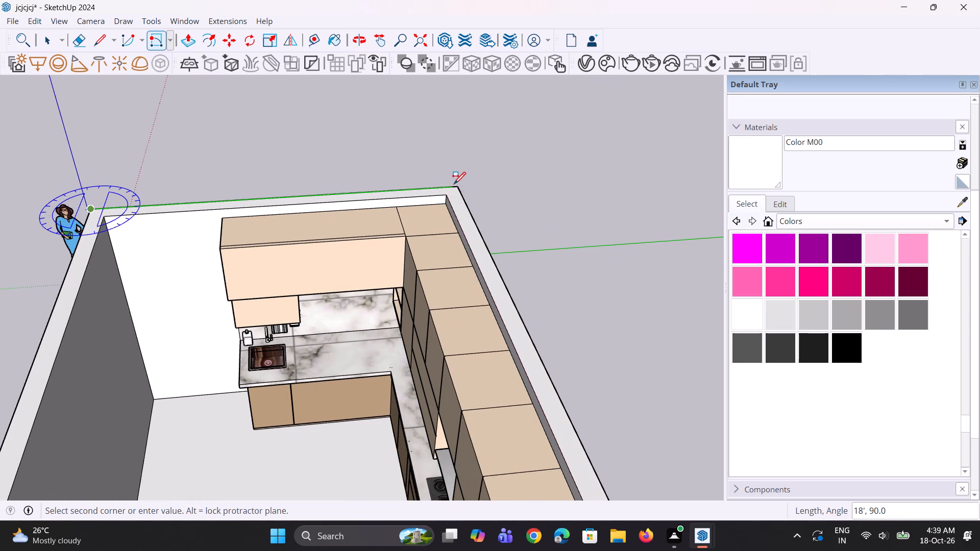
left_click(456, 186)
middle_click_drag(446, 184, 324, 191)
middle_click_drag(489, 193, 395, 197)
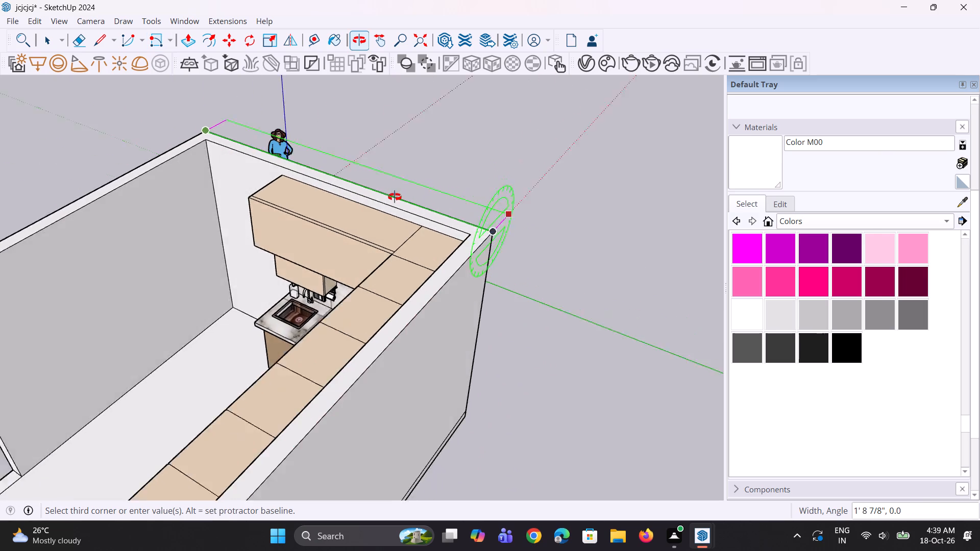
middle_click_drag(395, 197, 382, 197)
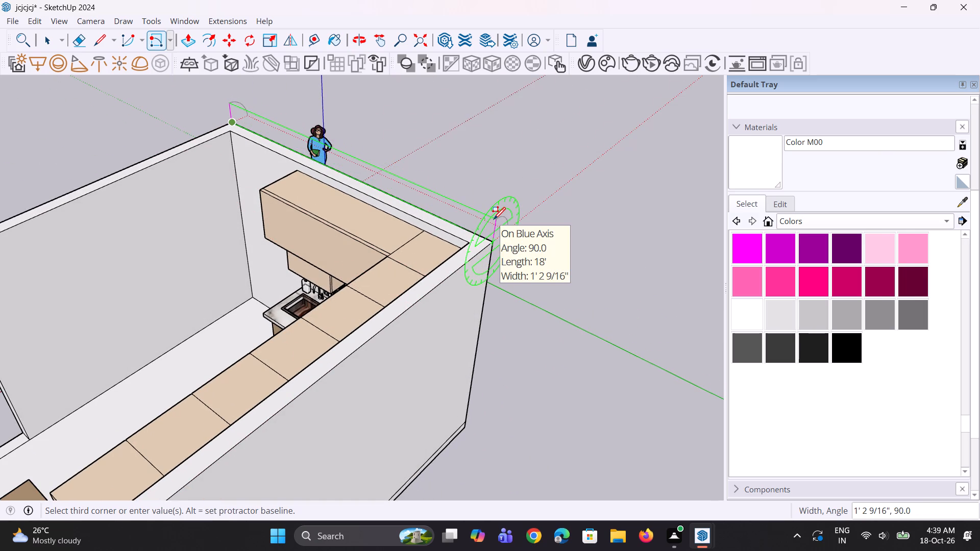
key("6")
key("shift+quotedbl")
key("Return")
Push/Pull the 6" rectangle about 24' 2" across the room to the open front end as a ceiling slab.
middle_click_drag(460, 228, 475, 212)
key("space")
key("p")
left_click(471, 217)
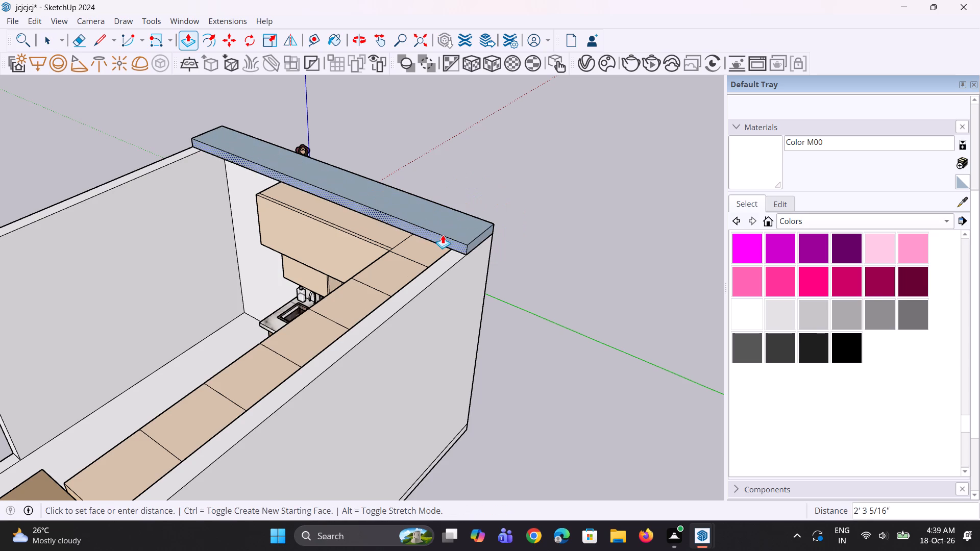
scroll(453, 224, "down", 4)
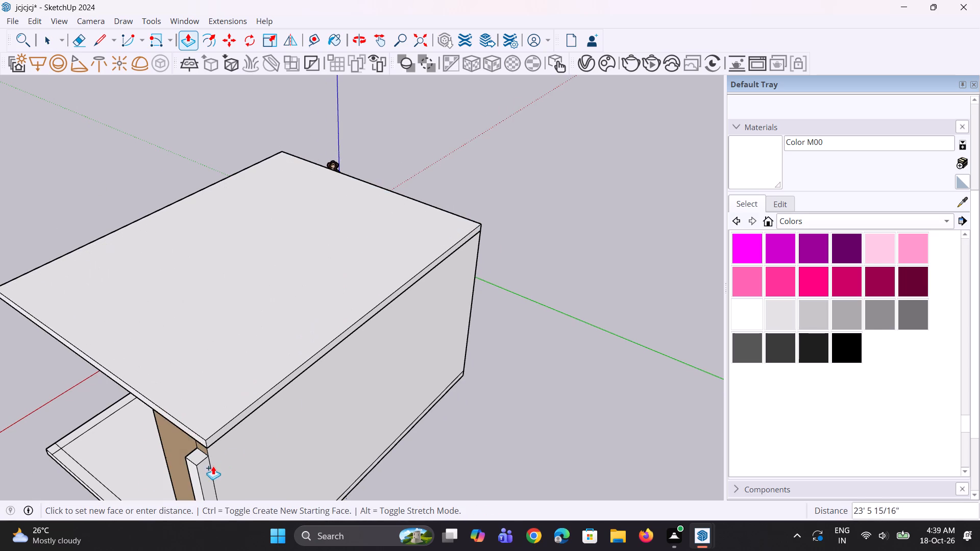
left_click(199, 474)
Pull the small brown wall-end face under the ceiling about 8" forward, flush with the front of the end pier below it.
middle_click_drag(241, 450, 360, 369)
scroll(357, 370, "up", 2)
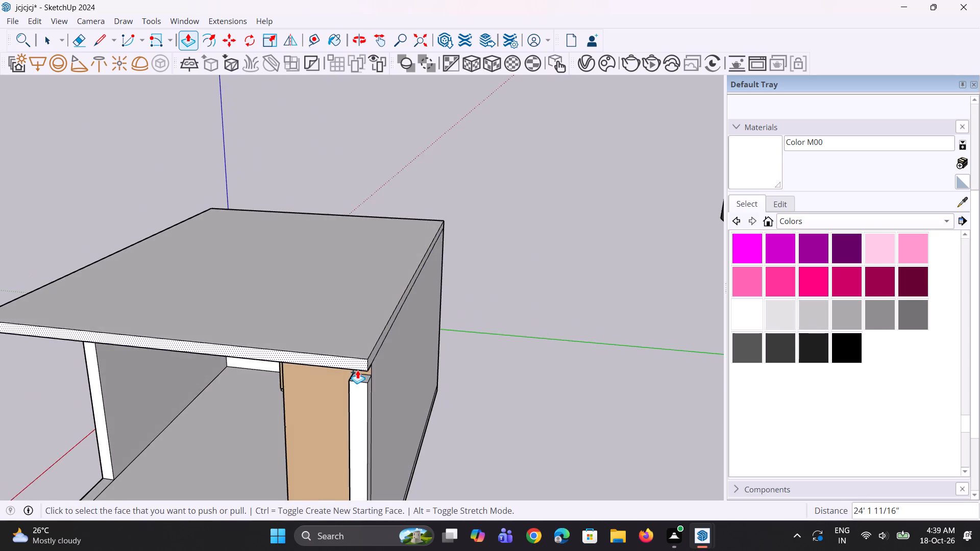
scroll(360, 374, "up", 1)
left_click(363, 374)
left_click(363, 398)
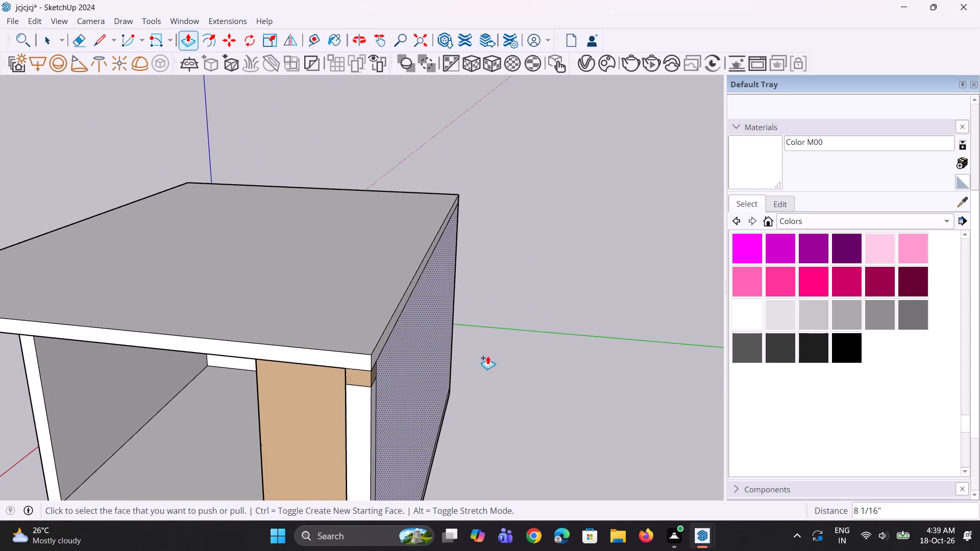
Paint the front and inner faces of the brown block above the end pier with Color M00.
left_click(754, 309)
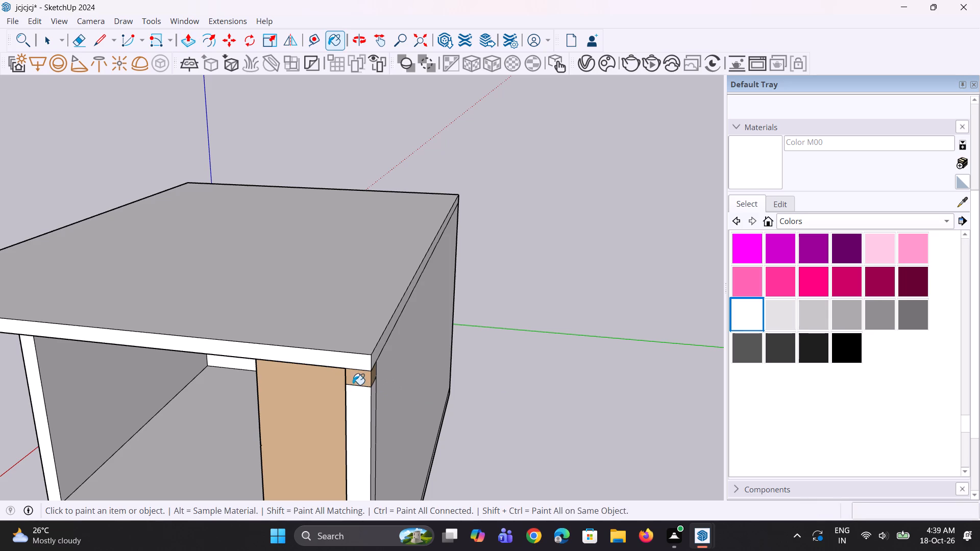
left_click(356, 381)
middle_click_drag(364, 388, 496, 313)
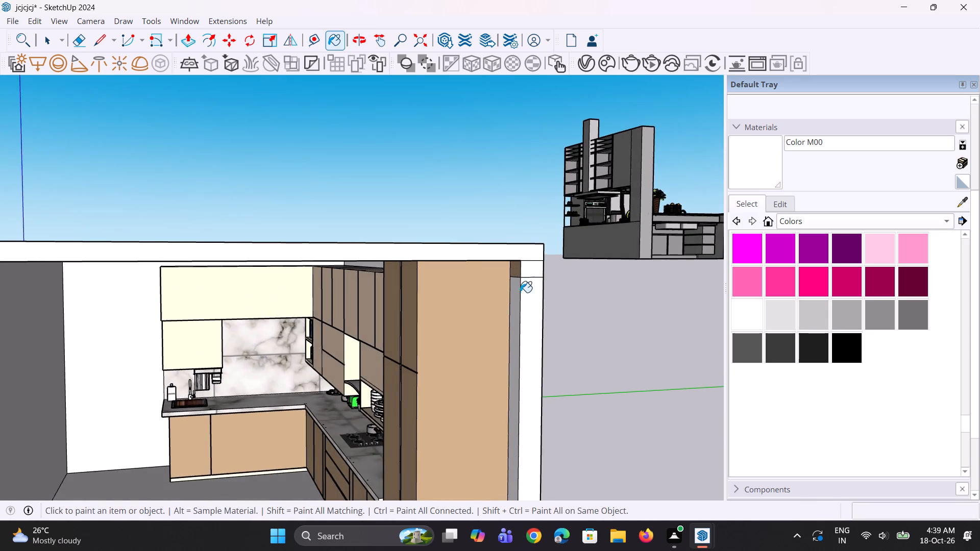
scroll(525, 285, "up", 2)
left_click(516, 269)
Offset the outline of the ceiling's underside inward by about 1' 11 9/16".
middle_click_drag(515, 272, 385, 319)
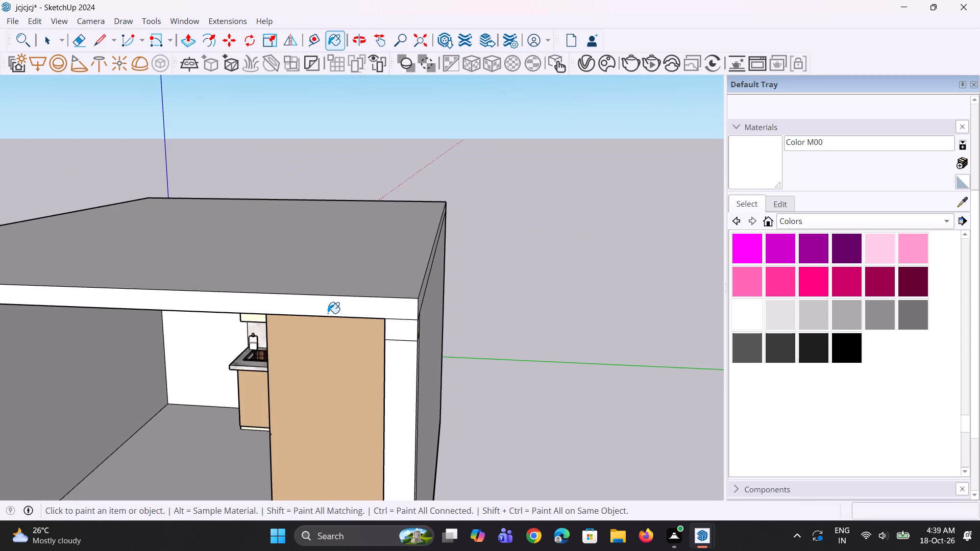
scroll(236, 313, "down", 3)
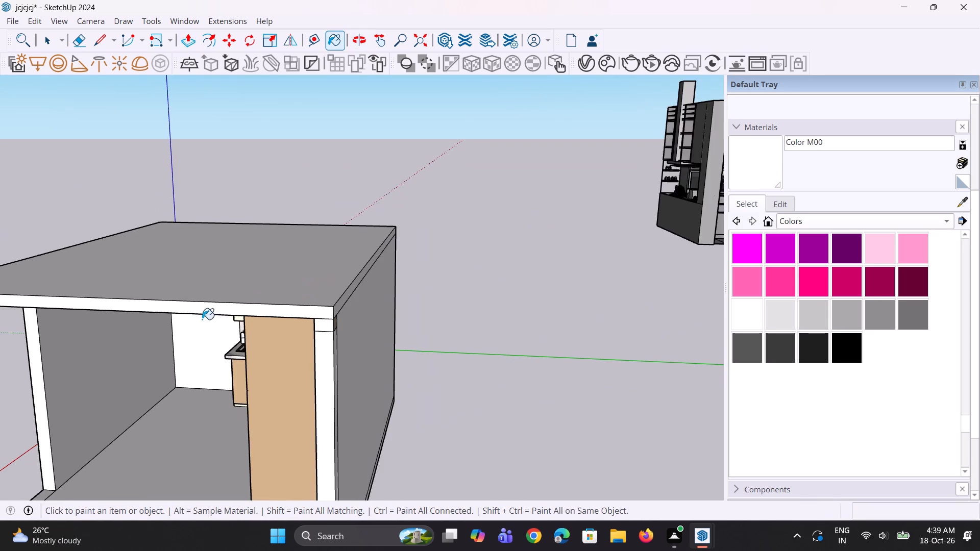
scroll(174, 323, "down", 3)
middle_click_drag(209, 339, 308, 243)
scroll(266, 241, "up", 6)
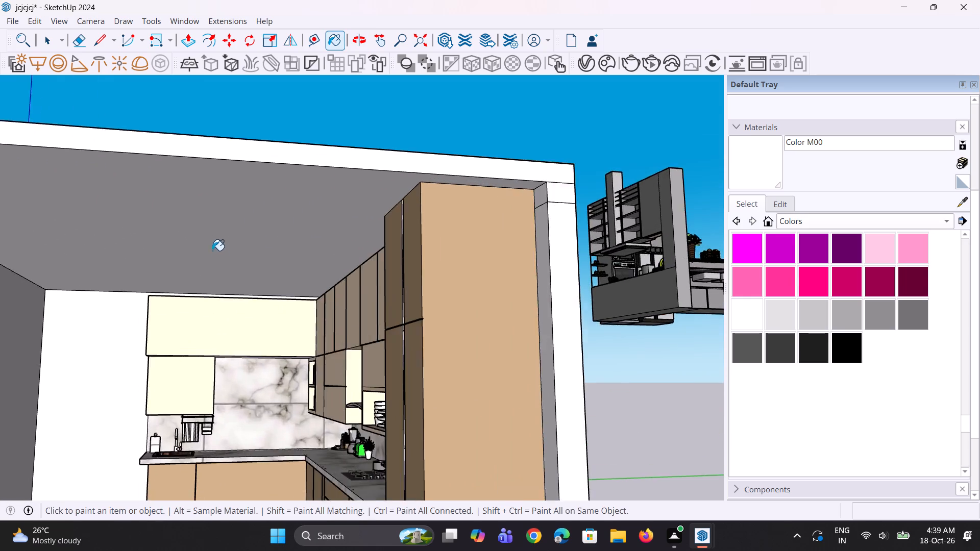
scroll(212, 251, "up", 6)
middle_click_drag(257, 291, 299, 314)
key("space")
left_click(306, 249)
scroll(299, 285, "down", 4)
middle_click_drag(310, 282, 297, 267)
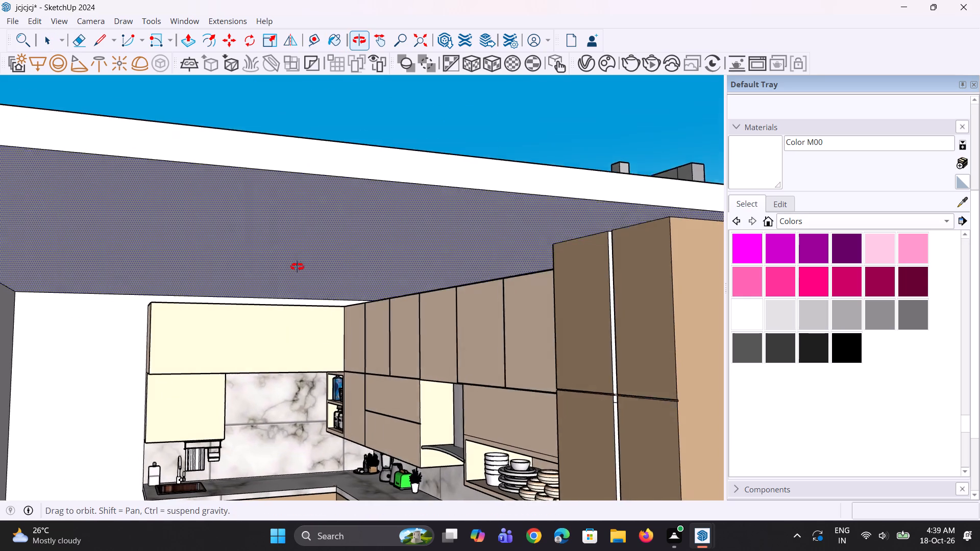
middle_click_drag(297, 267, 296, 266)
key("f")
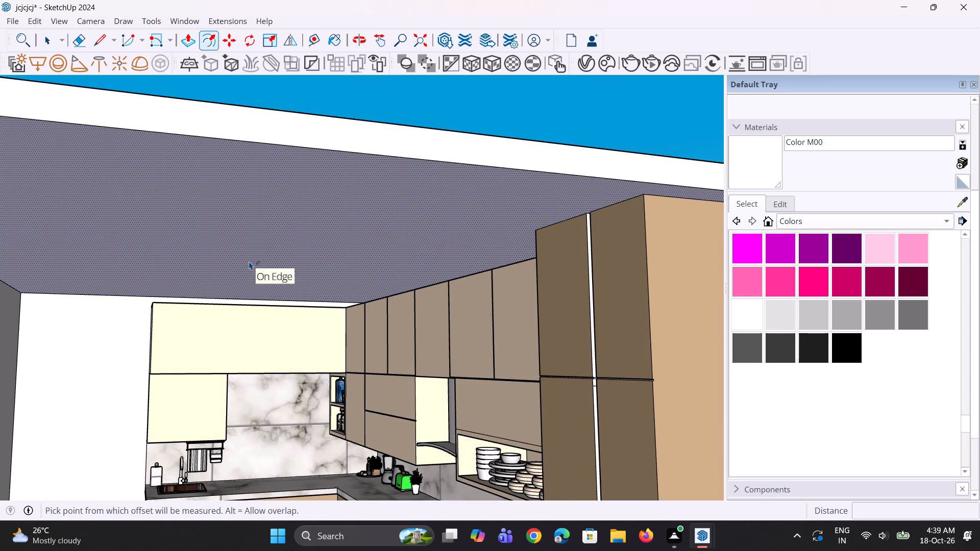
scroll(279, 298, "down", 4)
scroll(59, 264, "up", 1)
left_click(62, 263)
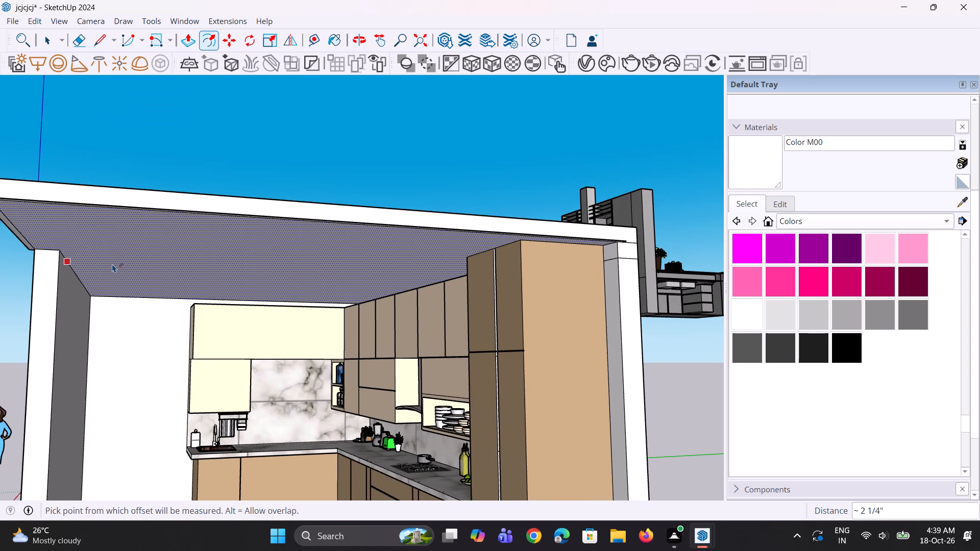
key("ctrl+z")
left_click(126, 258)
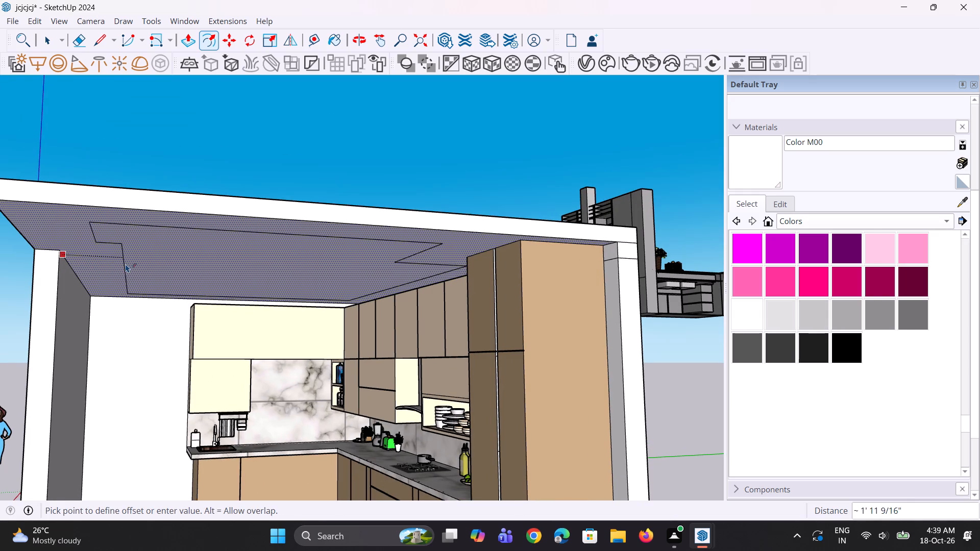
left_click(126, 262)
Move the jogged edge of the offset outline on the plain side-wall side outward, in line with the adjoining edge.
middle_click_drag(226, 277, 227, 257)
key("space")
key("space")
scroll(138, 232, "up", 2)
left_click(129, 206)
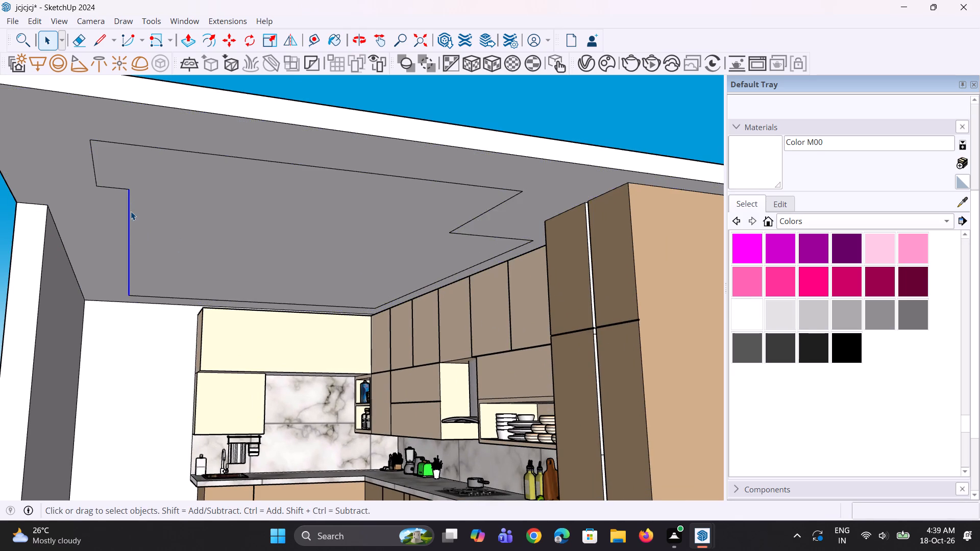
scroll(131, 211, "up", 1)
key("m")
left_click(127, 189)
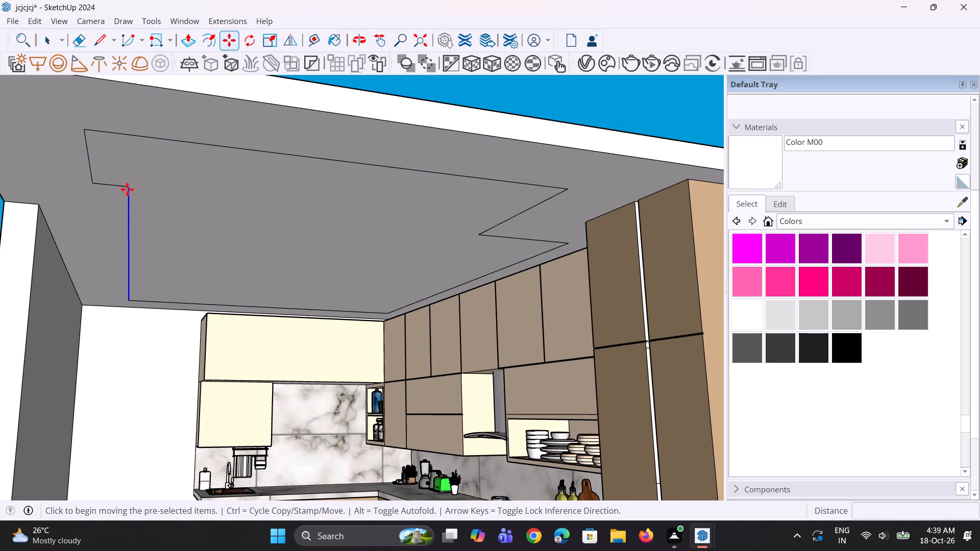
left_click(96, 187)
key("space")
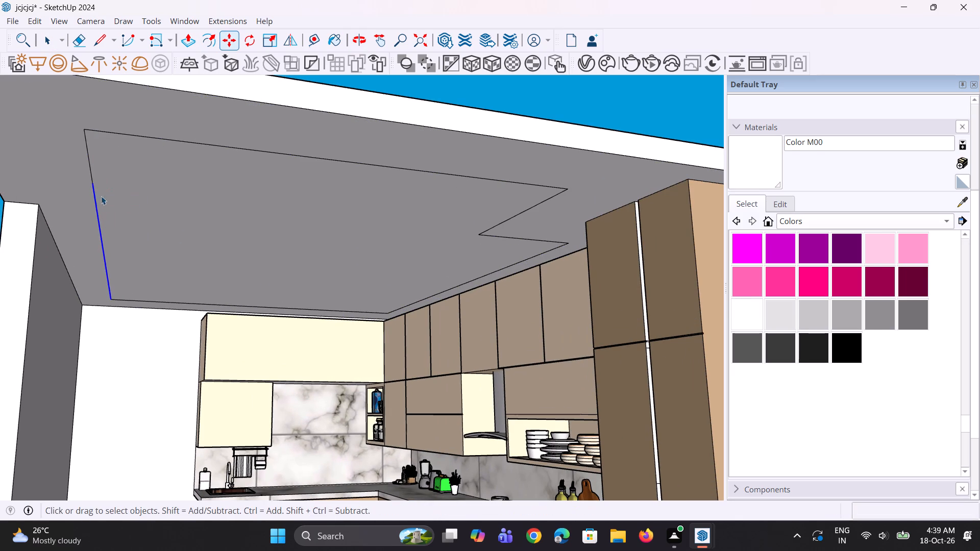
Move the jogged edge of the ceiling outline near the tall cabinets about 3' outward, in line with the edge along the upper cabinets.
key("space")
scroll(481, 207, "up", 1)
left_click(509, 223)
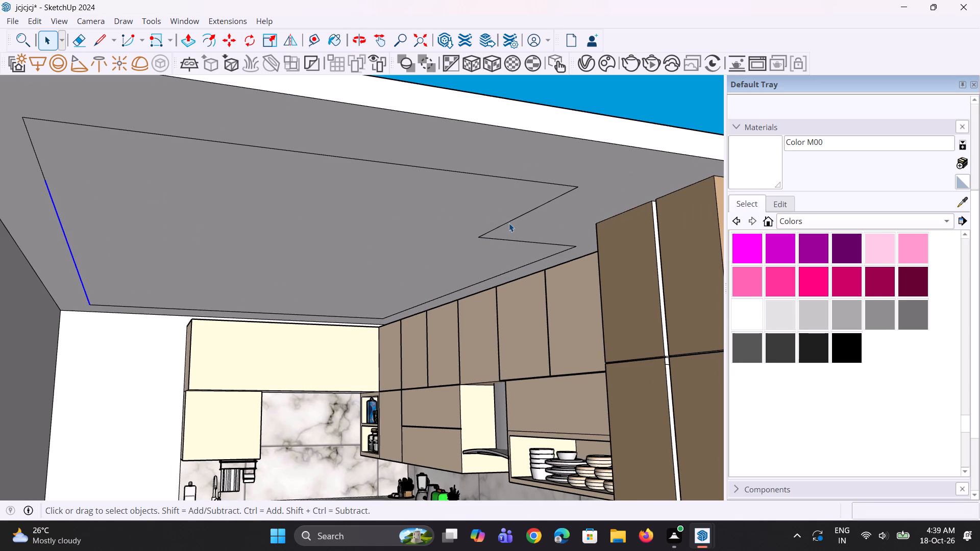
scroll(534, 212, "up", 1)
left_click(542, 206, "ctrl")
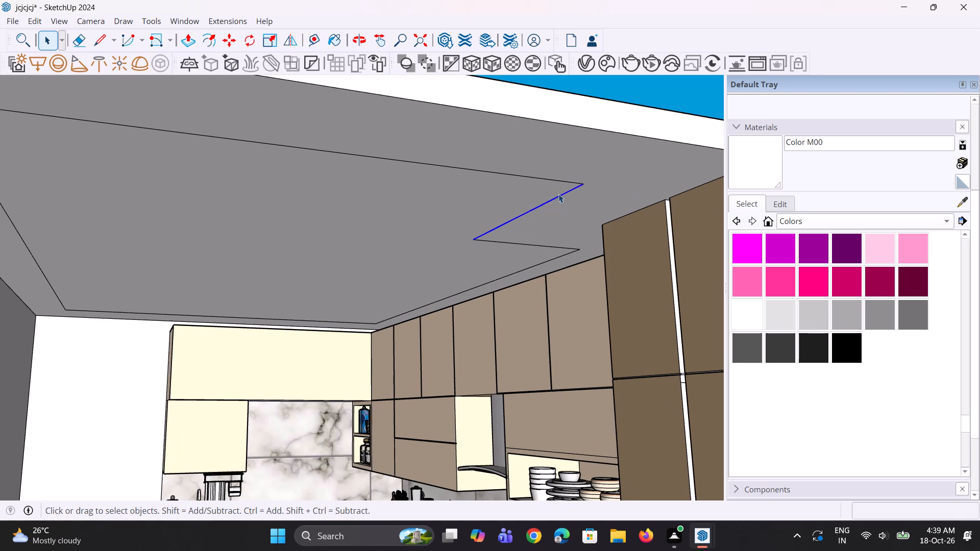
key("m")
left_click(585, 184)
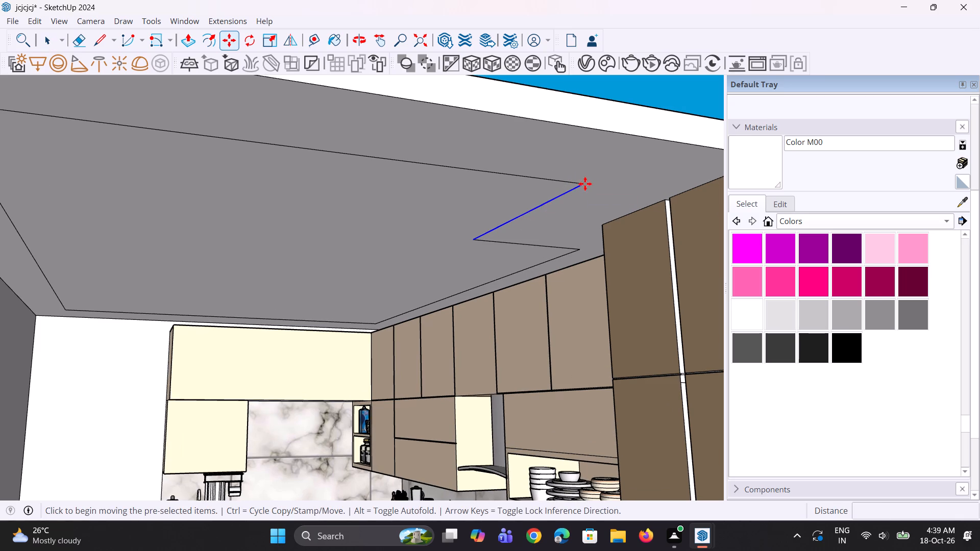
key("Escape")
left_click(477, 242)
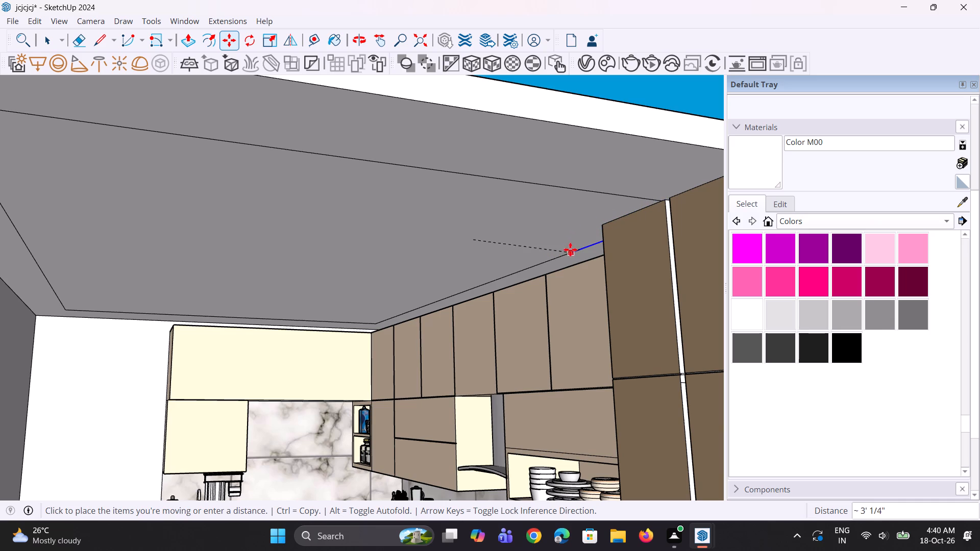
left_click(572, 250)
middle_click_drag(540, 279, 513, 259)
key("space")
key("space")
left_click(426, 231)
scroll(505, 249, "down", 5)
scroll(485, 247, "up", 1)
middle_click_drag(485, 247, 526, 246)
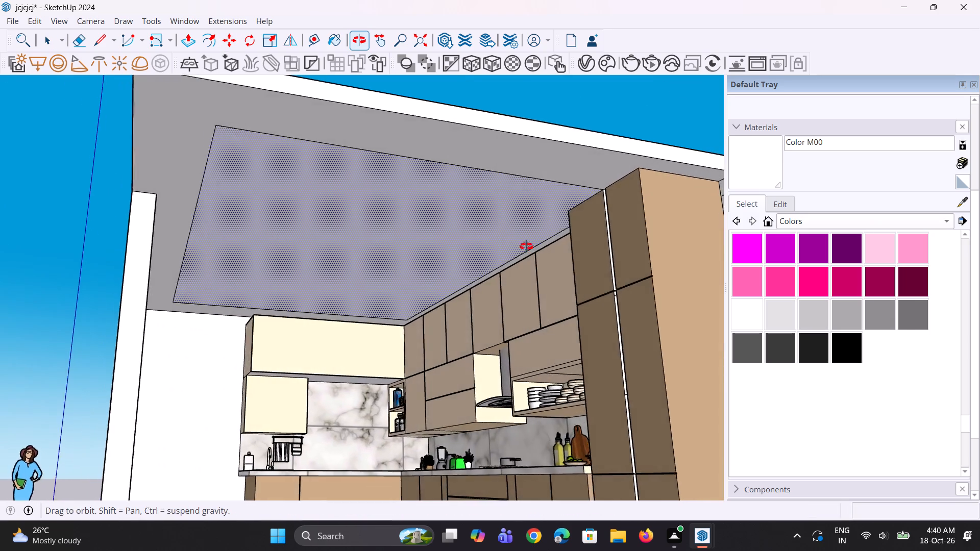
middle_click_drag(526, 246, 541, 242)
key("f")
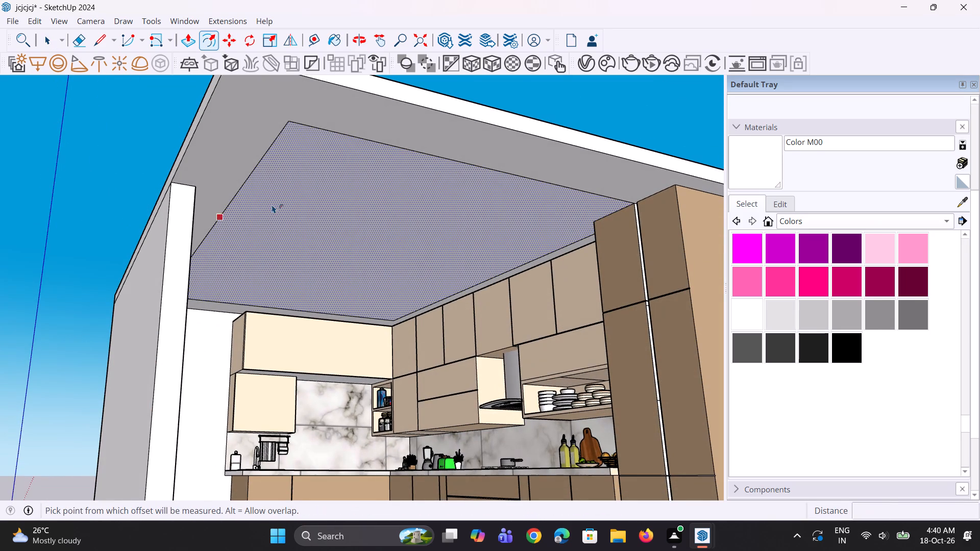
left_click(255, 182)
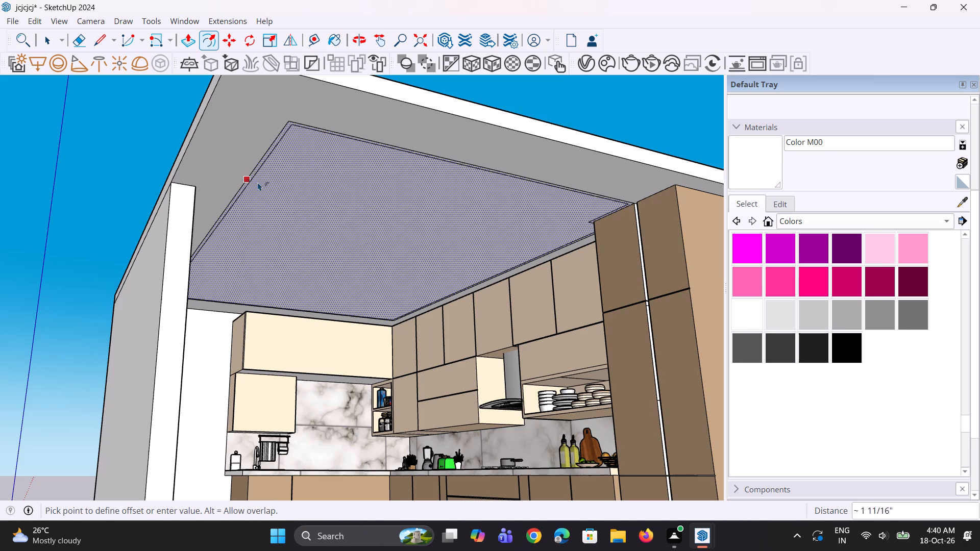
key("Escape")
Examine the inset outline on the ceiling's underside from outside and inside the room.
middle_click_drag(310, 204, 228, 189)
key("space")
key("space")
scroll(206, 206, "down", 4)
middle_click(208, 211)
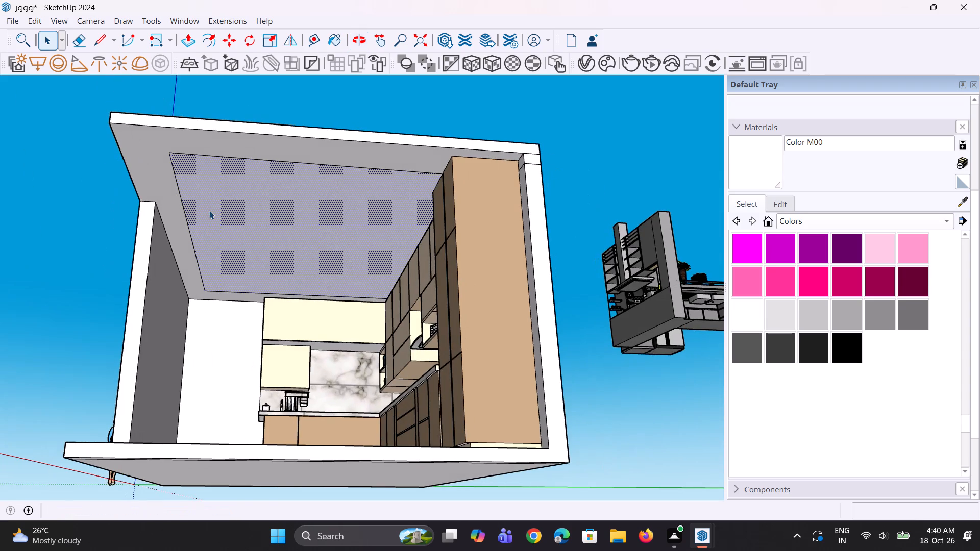
scroll(208, 217, "down", 4)
middle_click_drag(212, 221, 216, 231)
scroll(249, 212, "up", 2)
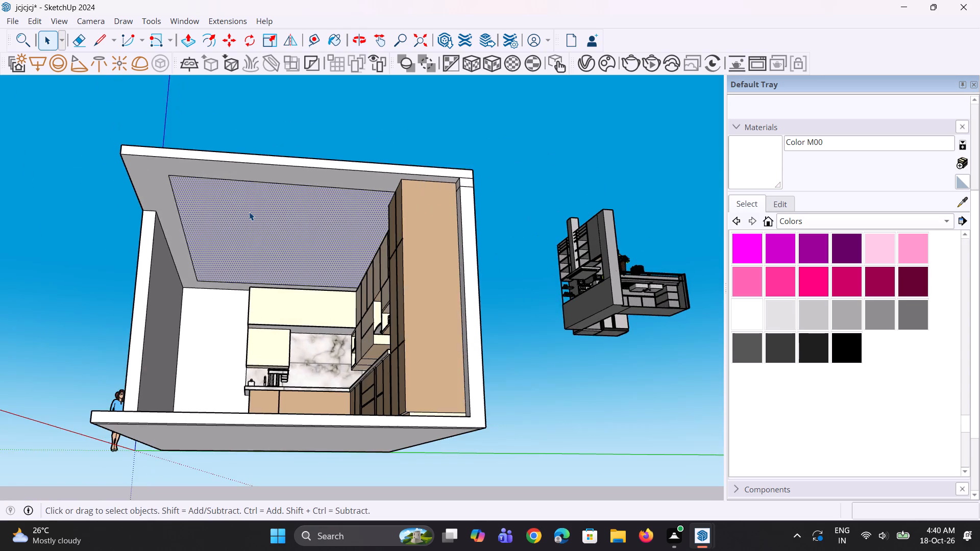
scroll(248, 212, "up", 3)
middle_click_drag(364, 243, 435, 256)
scroll(544, 243, "up", 6)
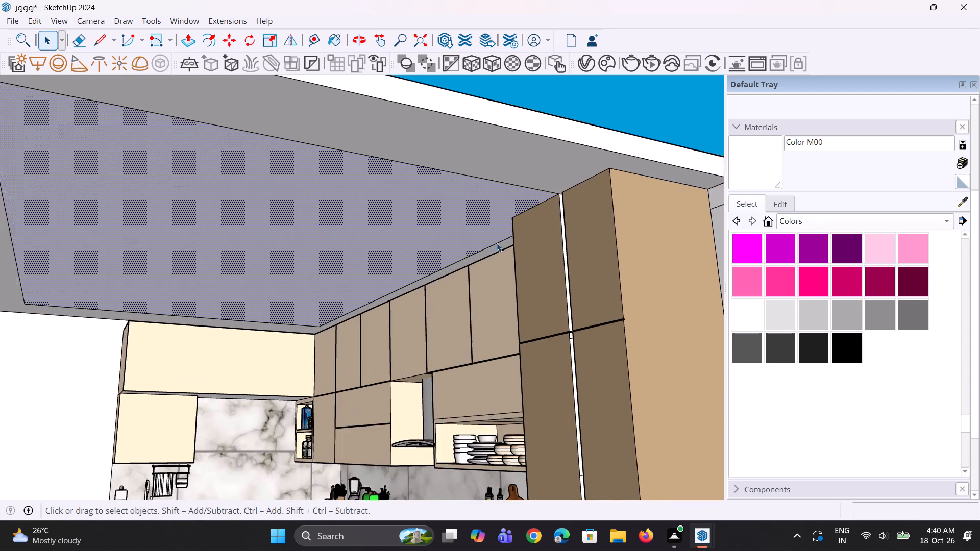
Select the ceiling outline's edge segments along the upper cabinets and inspect them up to the tall cabinets.
left_click(491, 246)
scroll(462, 264, "up", 5)
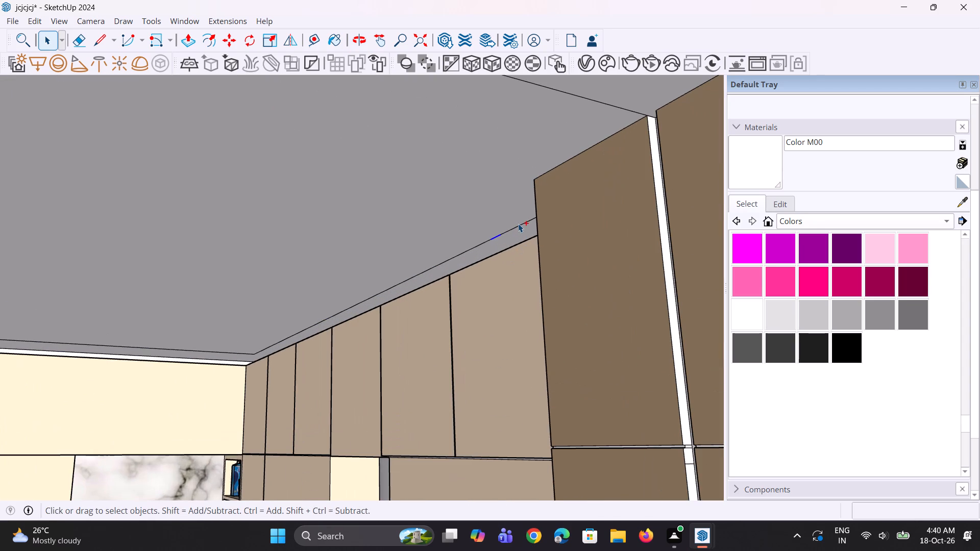
left_click(518, 223, "ctrl")
left_click(518, 226)
scroll(518, 227, "up", 3)
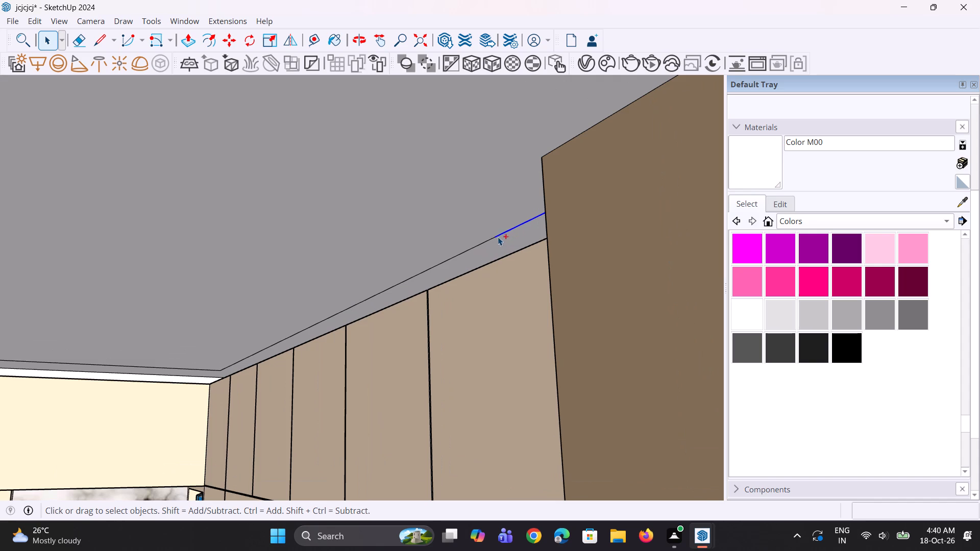
left_click(493, 239, "ctrl")
middle_click_drag(455, 257, 480, 286)
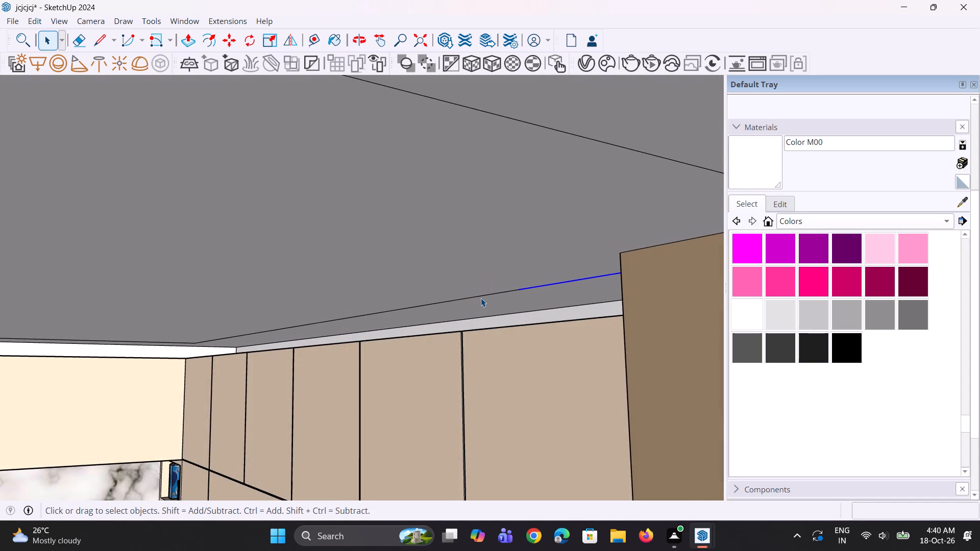
scroll(481, 298, "up", 2)
left_click(481, 296, "ctrl")
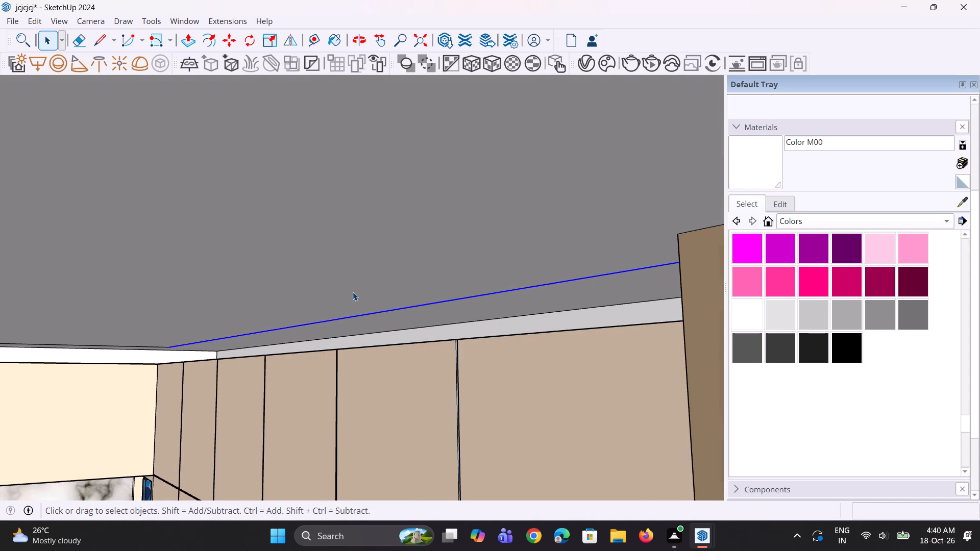
scroll(353, 292, "down", 4)
middle_click_drag(486, 297, 516, 311)
scroll(672, 281, "up", 3)
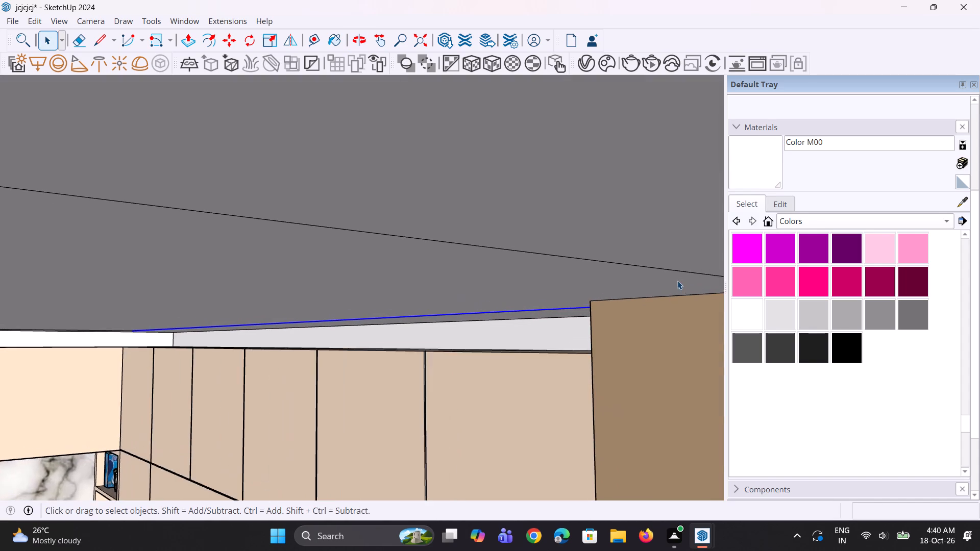
scroll(677, 281, "up", 7)
middle_click_drag(675, 292, 673, 307)
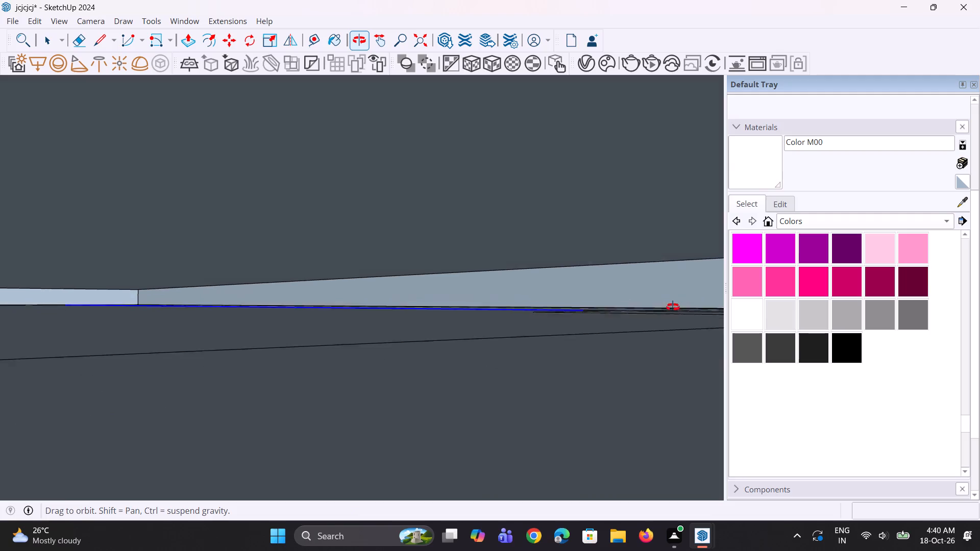
middle_click_drag(673, 307, 642, 286)
scroll(642, 287, "down", 4)
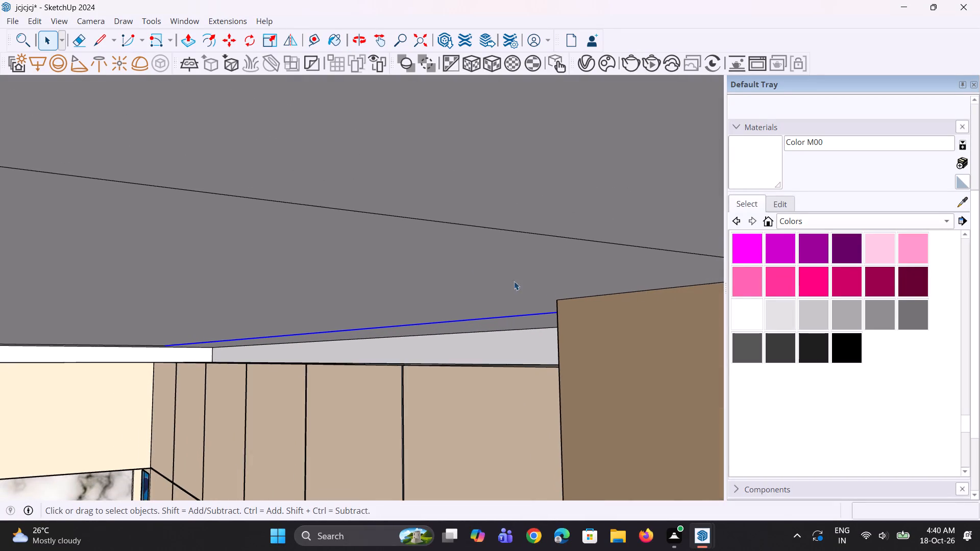
middle_click_drag(486, 274, 391, 260)
key("space")
scroll(369, 243, "down", 13)
key("space")
key("space")
key("space")
key("space")
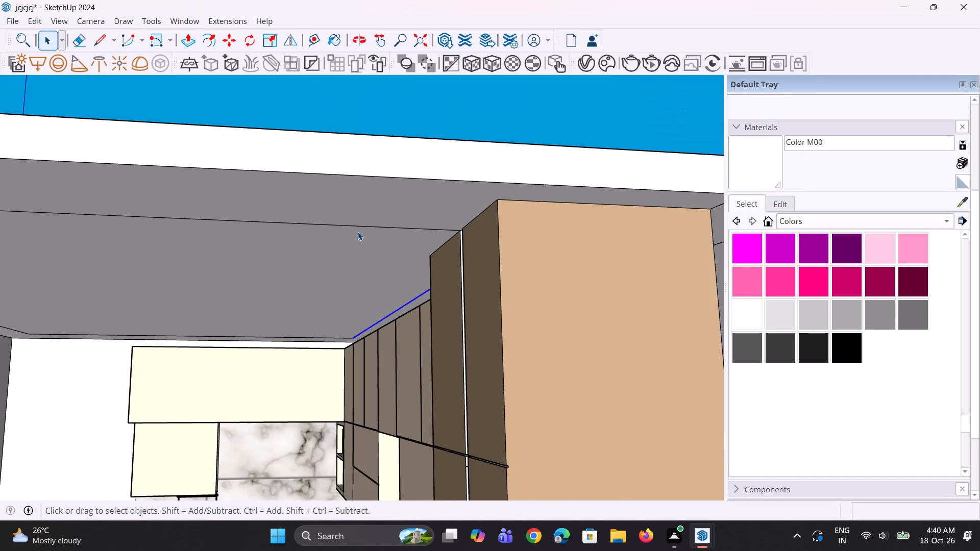
Push the inset panel on the ceiling's underside upward by about 3 1/4" to form a recess.
middle_click_drag(332, 233, 295, 234)
key("p")
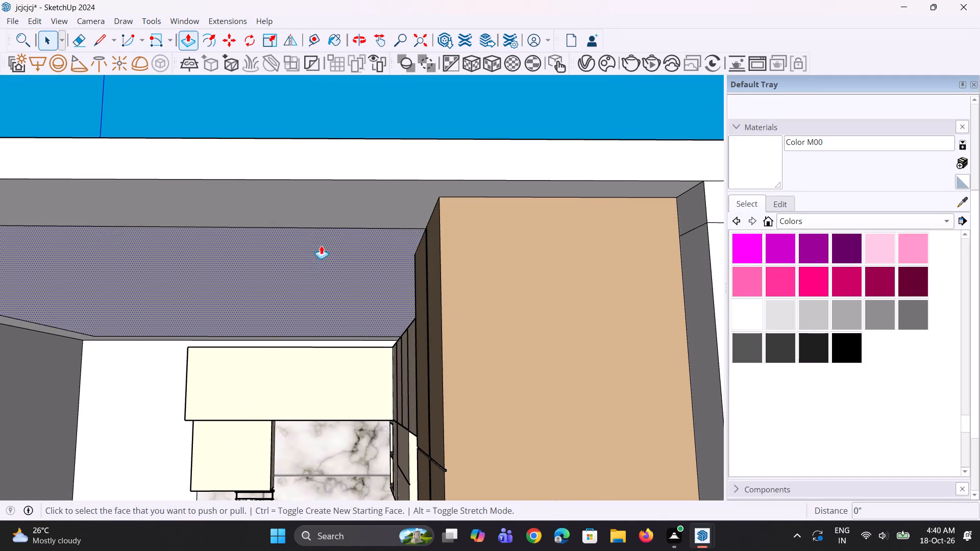
left_click(313, 259)
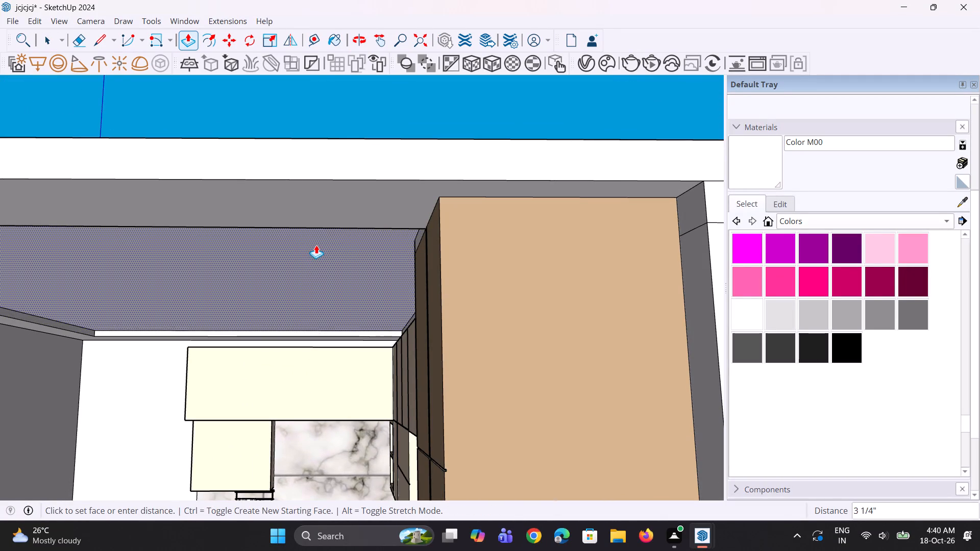
left_click(317, 242)
middle_click_drag(338, 255, 338, 228)
scroll(343, 222, "down", 2)
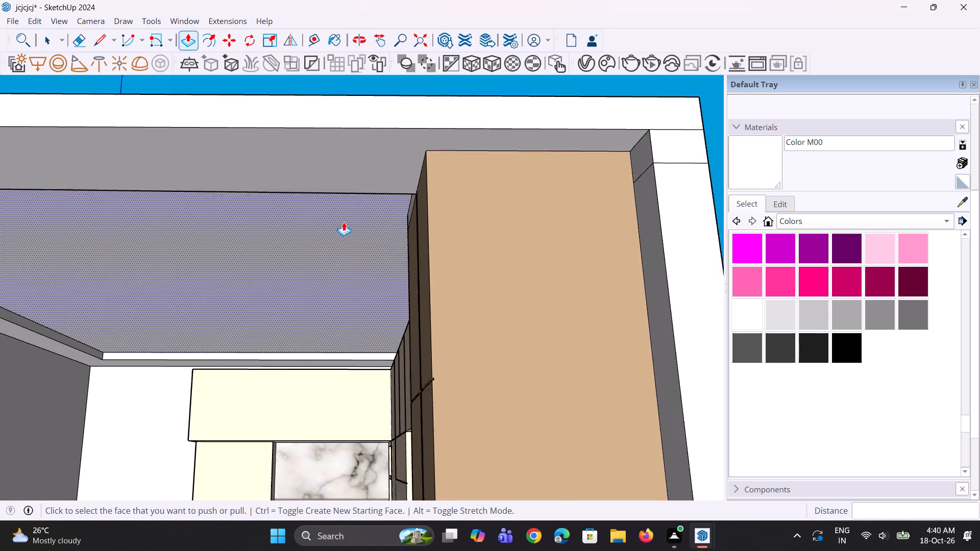
scroll(344, 222, "down", 11)
middle_click_drag(339, 227, 388, 208)
key("space")
key("space")
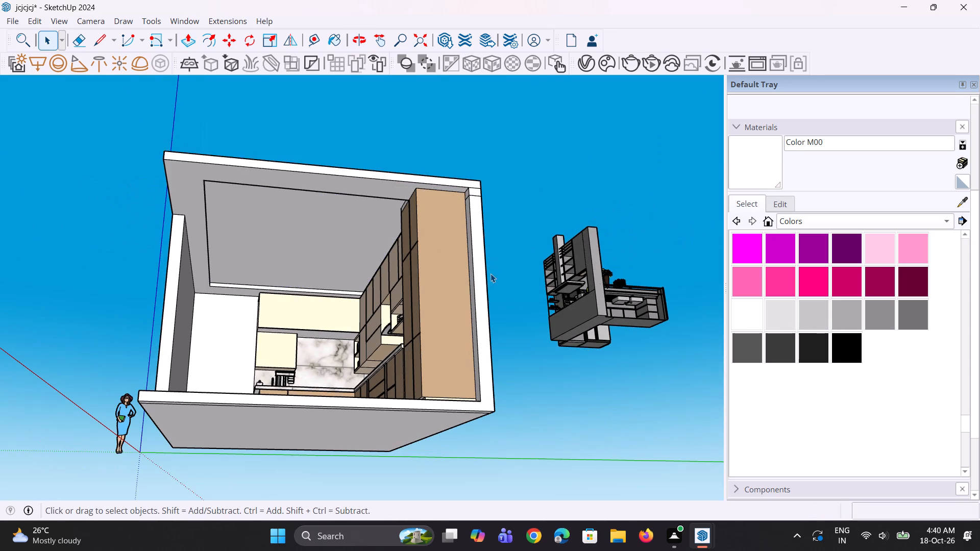
Examine the recessed ceiling and the kitchen interior, framing a view of the cabinets and countertop.
left_click(504, 283)
middle_click_drag(455, 292, 474, 361)
scroll(430, 360, "up", 3)
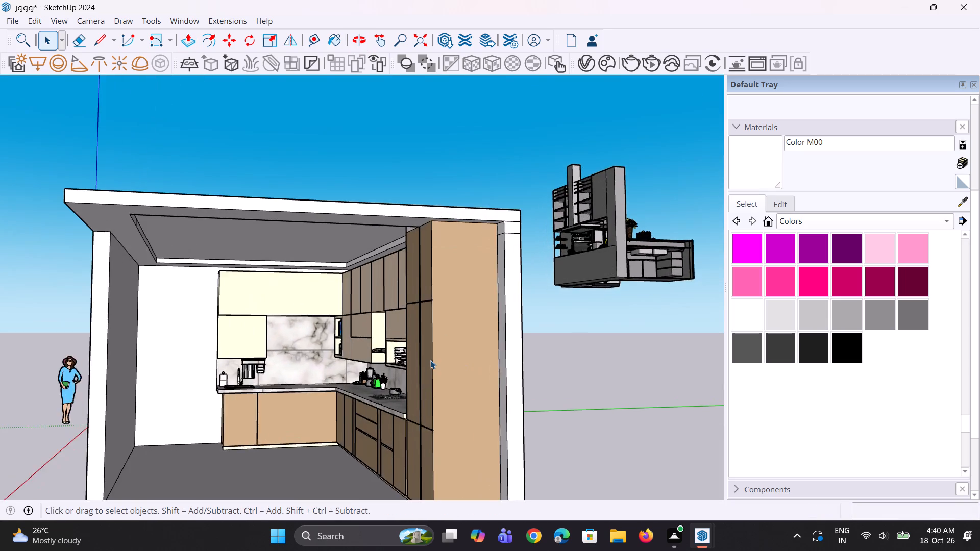
scroll(430, 360, "up", 3)
middle_click_drag(431, 360, 476, 334)
scroll(416, 378, "up", 2)
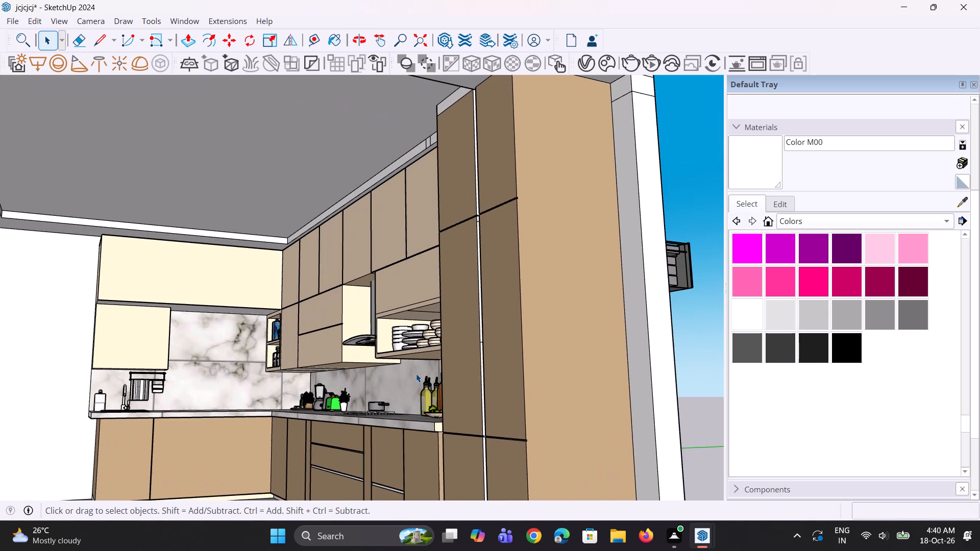
middle_click_drag(419, 372, 455, 365)
scroll(397, 358, "down", 1)
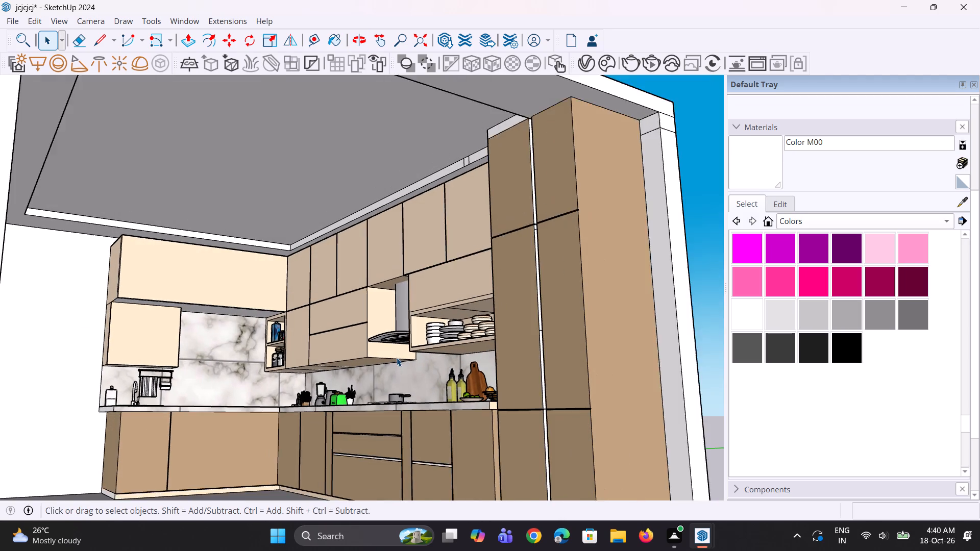
scroll(397, 358, "down", 4)
scroll(404, 374, "up", 4)
middle_click_drag(404, 374, 406, 382)
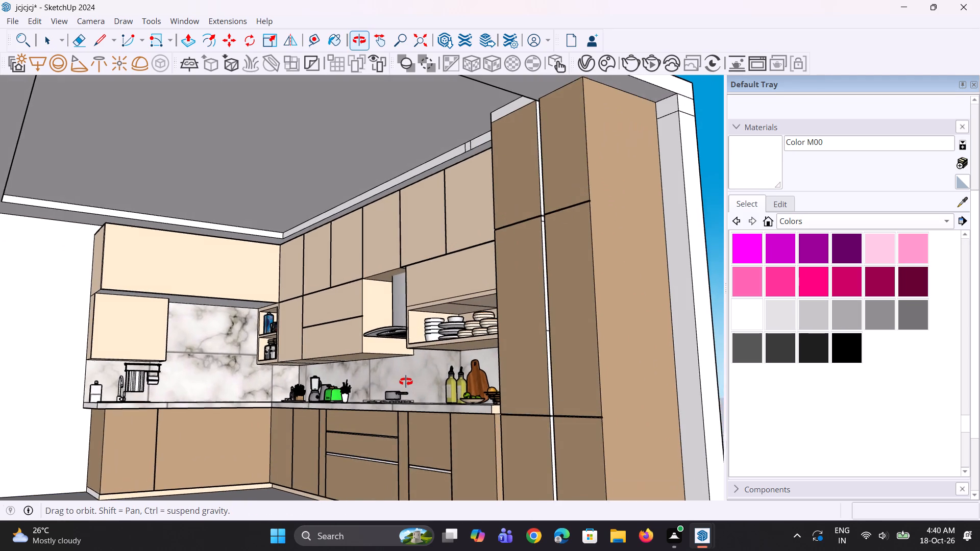
middle_click_drag(406, 382, 406, 382)
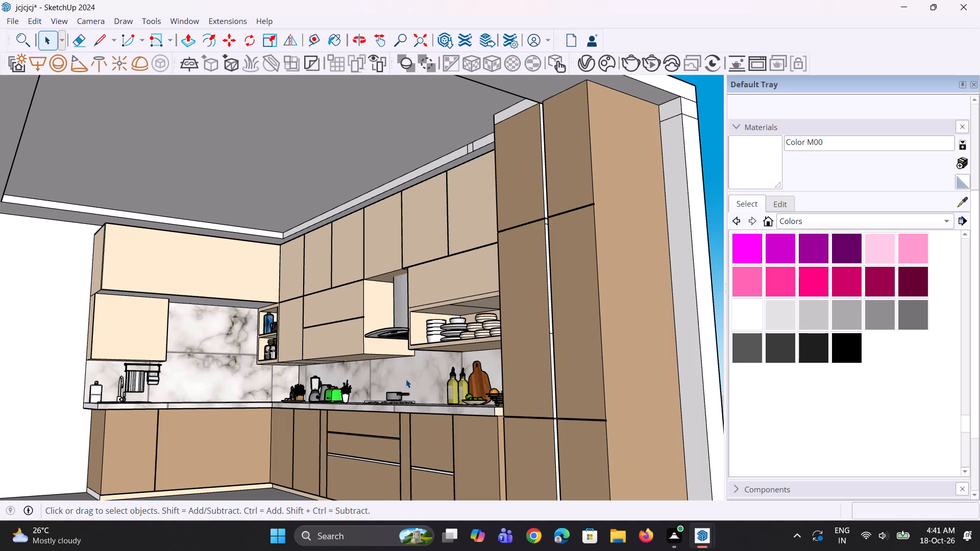
Save the kitchen model.
key("ctrl+s")
Switch to Google Chrome and open a window with the first listed profile.
left_click(533, 549)
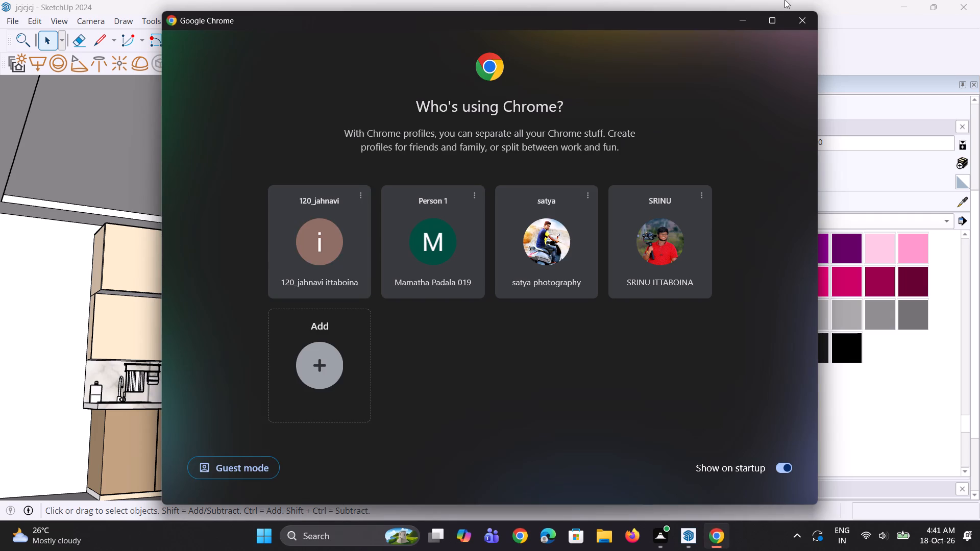
left_click(312, 231)
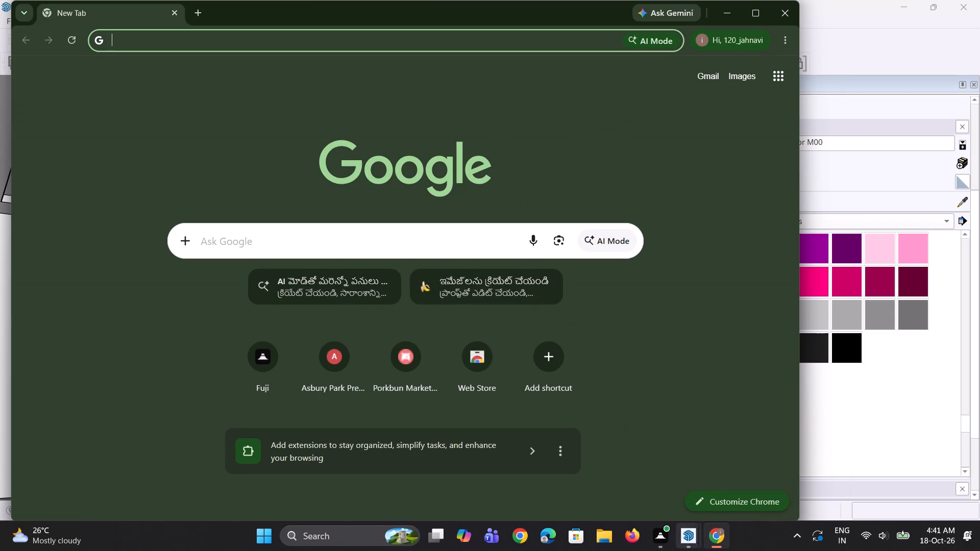
Return to the SketchUp kitchen model, widen the view of the interior slightly, and save the model again.
left_click(696, 533)
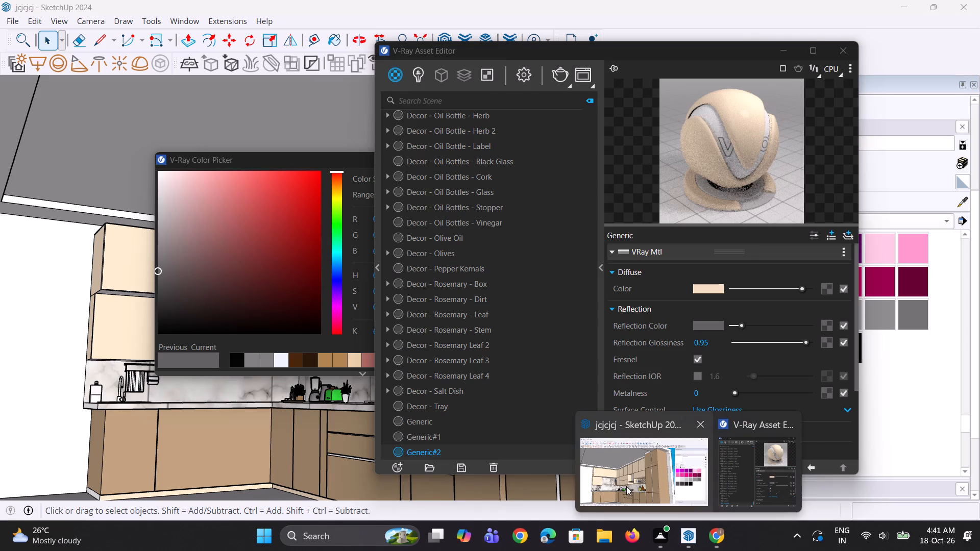
left_click(626, 486)
scroll(397, 334, "down", 1)
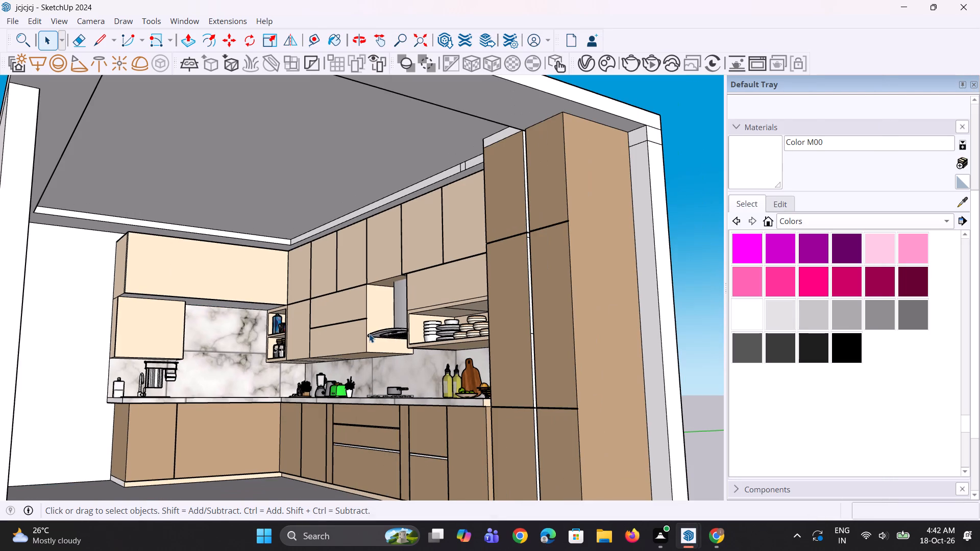
key("ctrl+s")
Try to export the current kitchen view as a 2D PNG image named jcjcjcj.
left_click(5, 19)
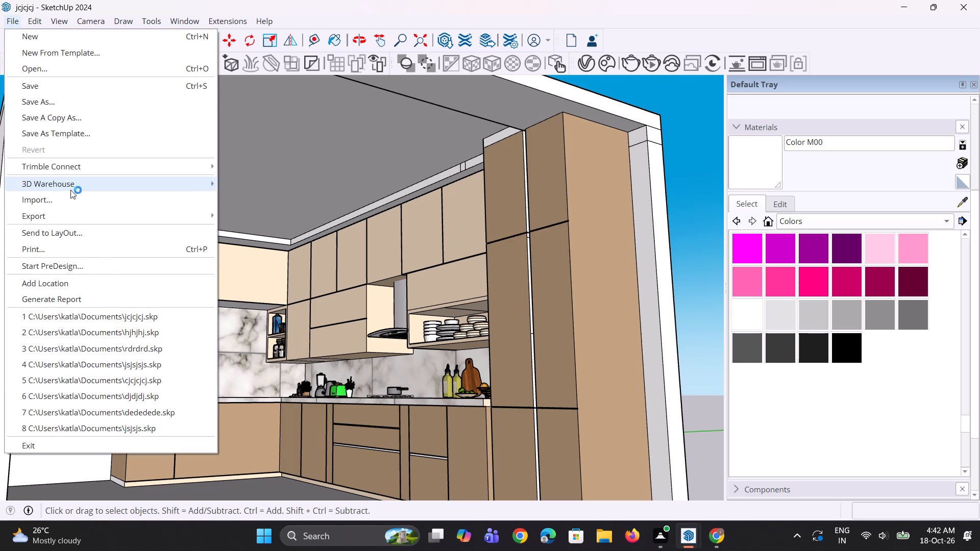
left_click(73, 211)
left_click(232, 231)
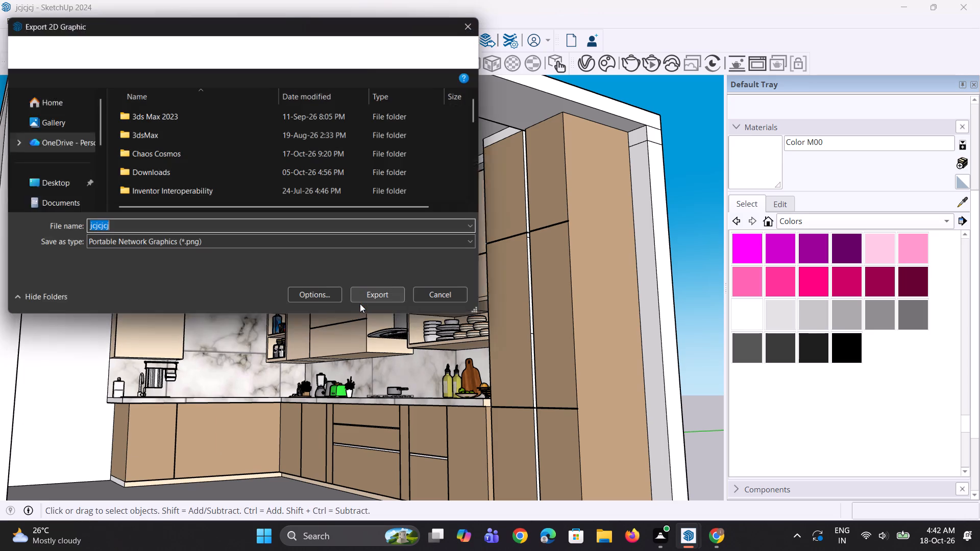
left_click(362, 296)
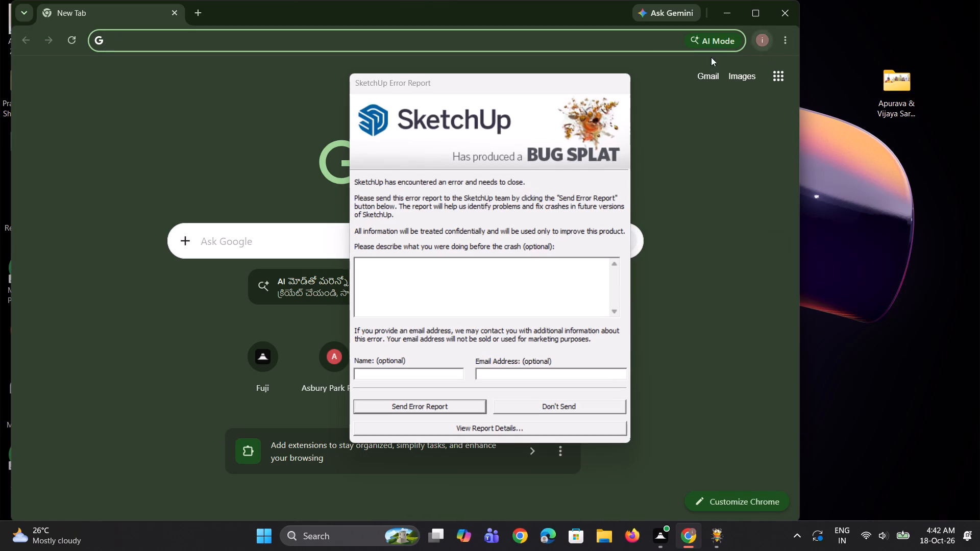
Dismiss the SketchUp error report without sending it.
left_click(554, 407)
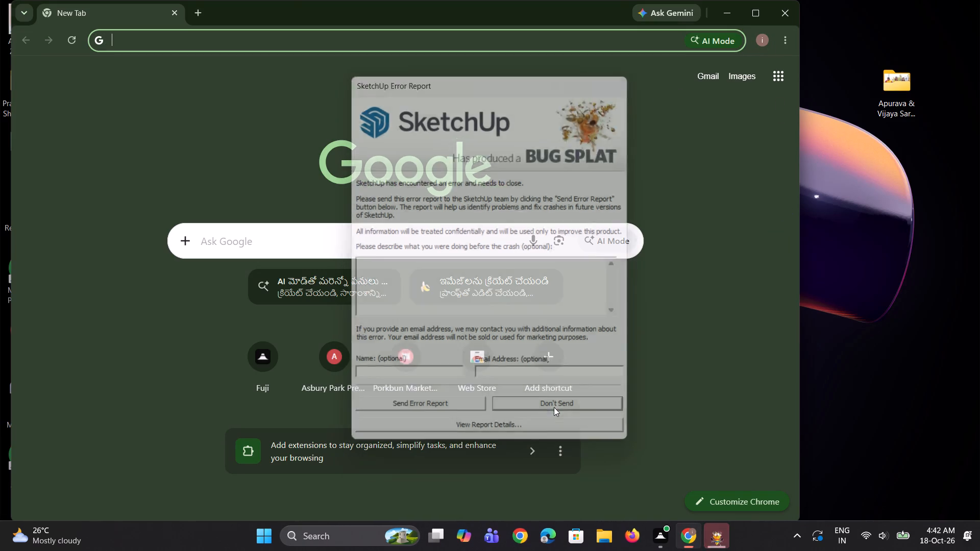
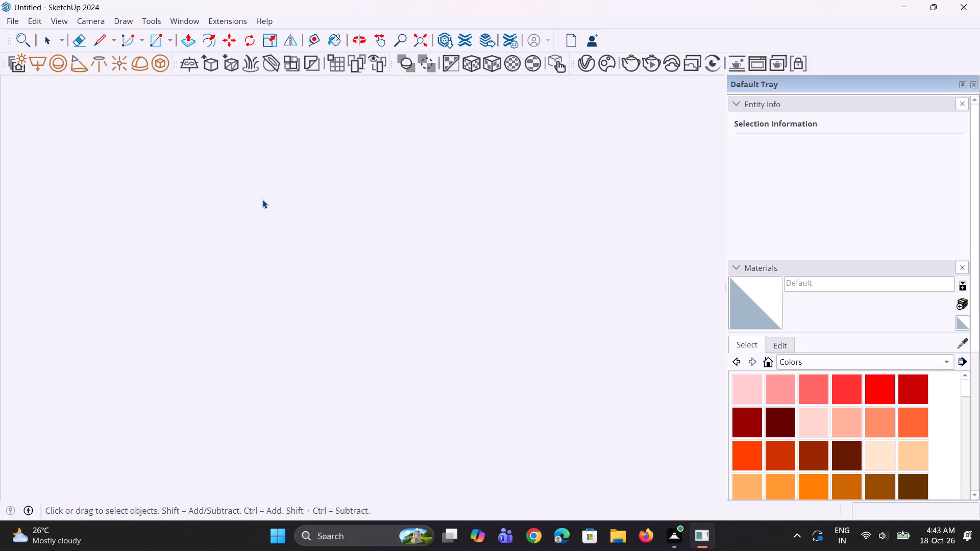
Open the jcjcjcj kitchen model from the Documents folder.
left_click(10, 20)
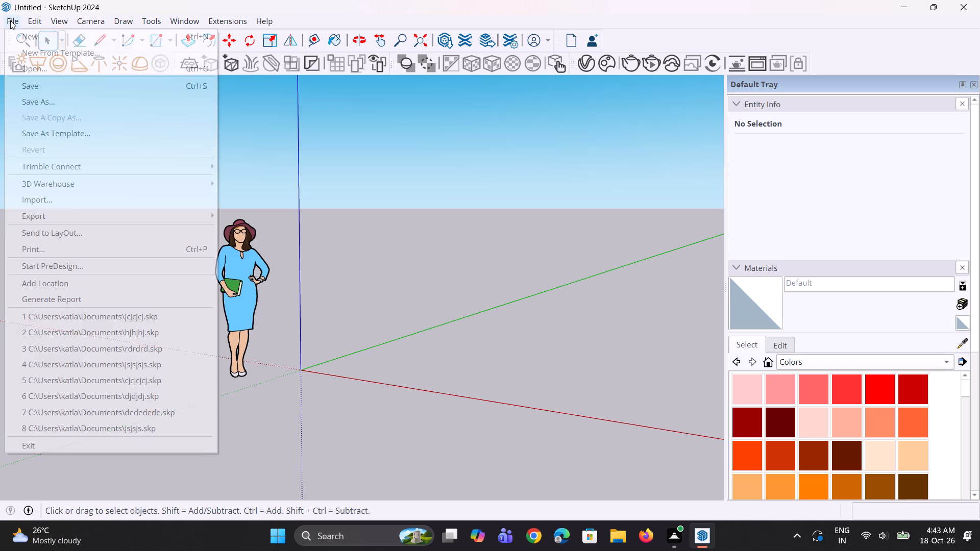
left_click(71, 75)
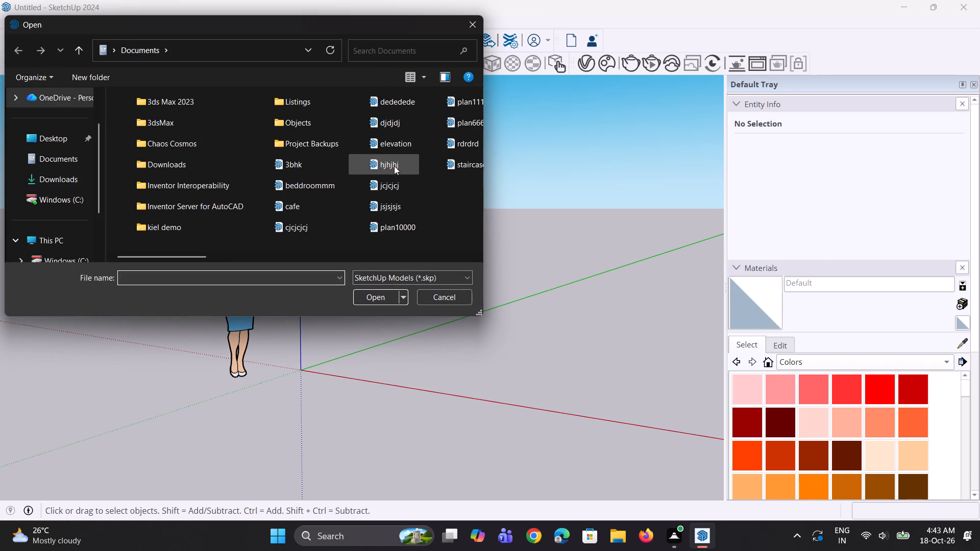
left_click(389, 184)
left_click(380, 299)
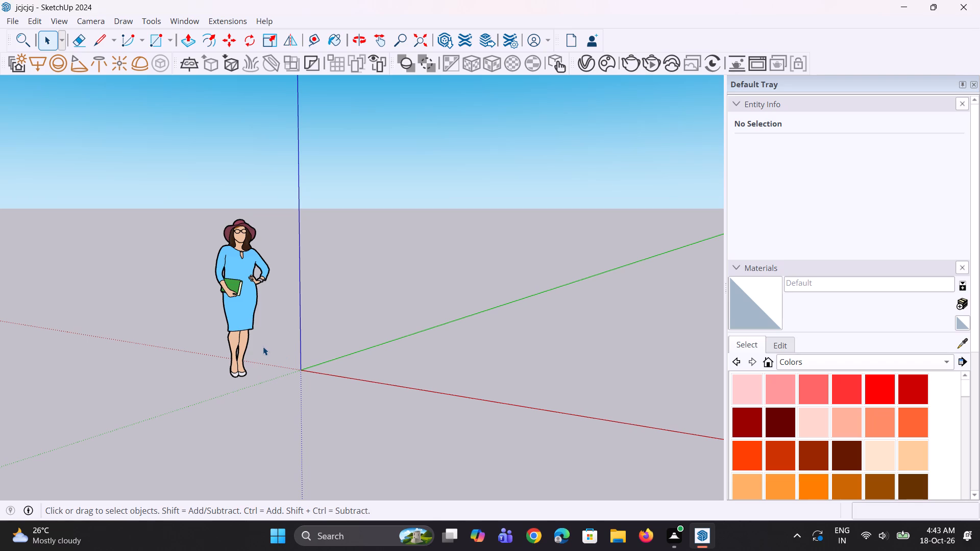
Push/Pull the end face of the side wall opposite the tall cabinets outward 7' 1 11/16", up to the floor slab's front edge.
middle_click_drag(258, 348, 311, 390)
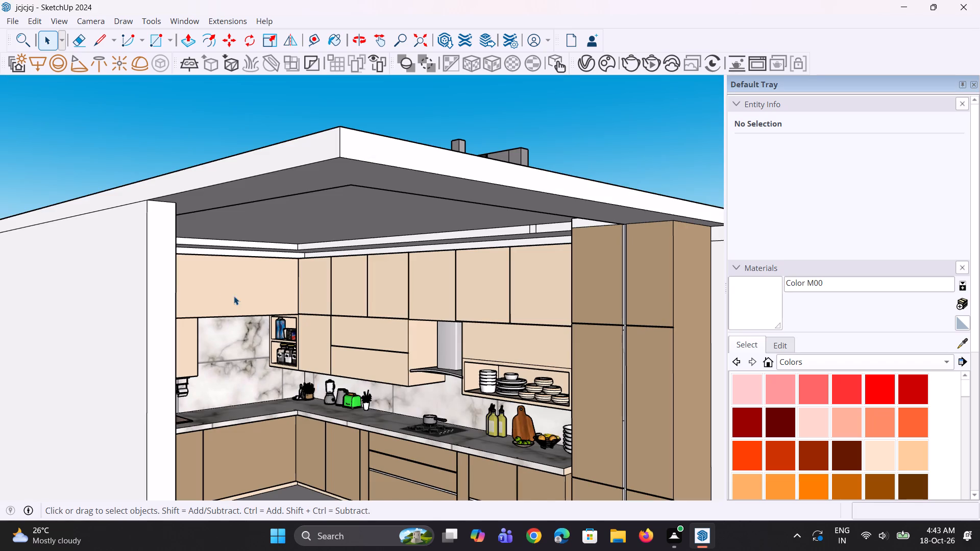
scroll(222, 286, "down", 7)
middle_click_drag(279, 357, 210, 354)
scroll(111, 395, "up", 4)
key("p")
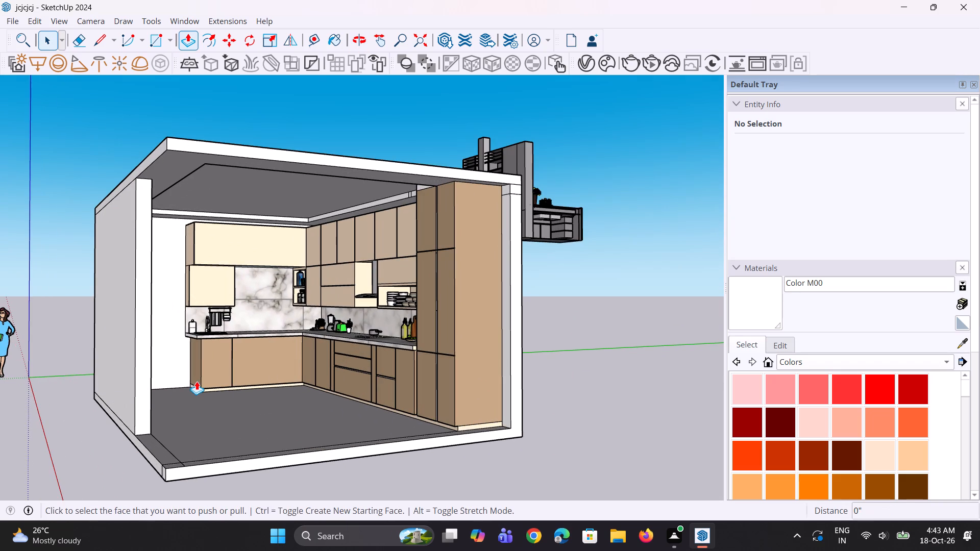
left_click(150, 380)
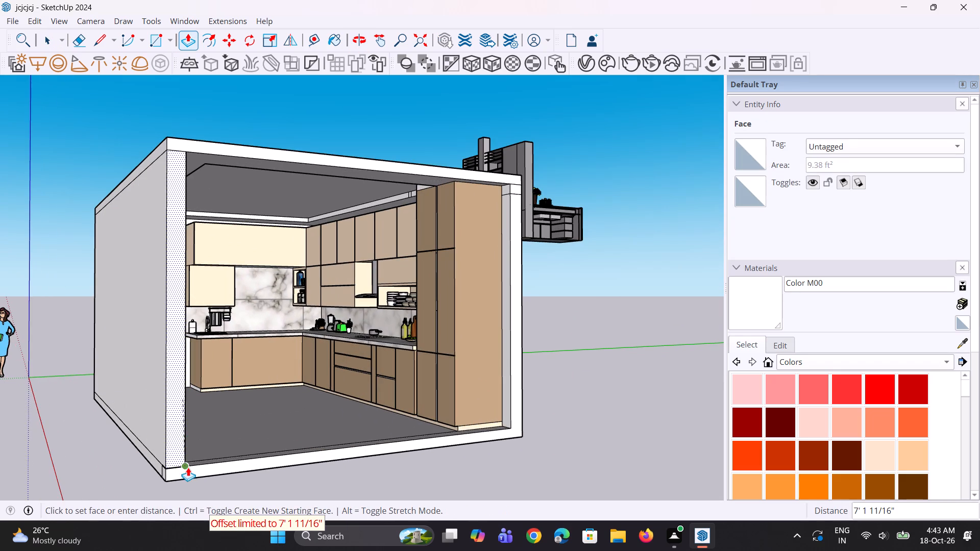
left_click(188, 467)
Erase the two stray vertical edges on the ceiling recess's side face, above the upper cabinets near the tall units.
middle_click_drag(201, 380, 189, 383)
scroll(217, 333, "up", 5)
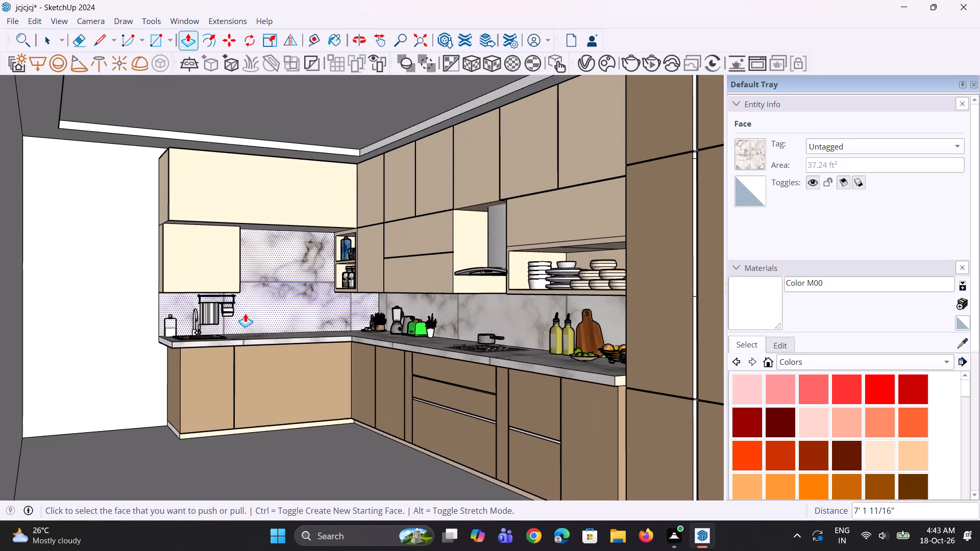
scroll(191, 295, "down", 4)
middle_click(280, 276)
scroll(352, 178, "up", 2)
scroll(410, 156, "up", 2)
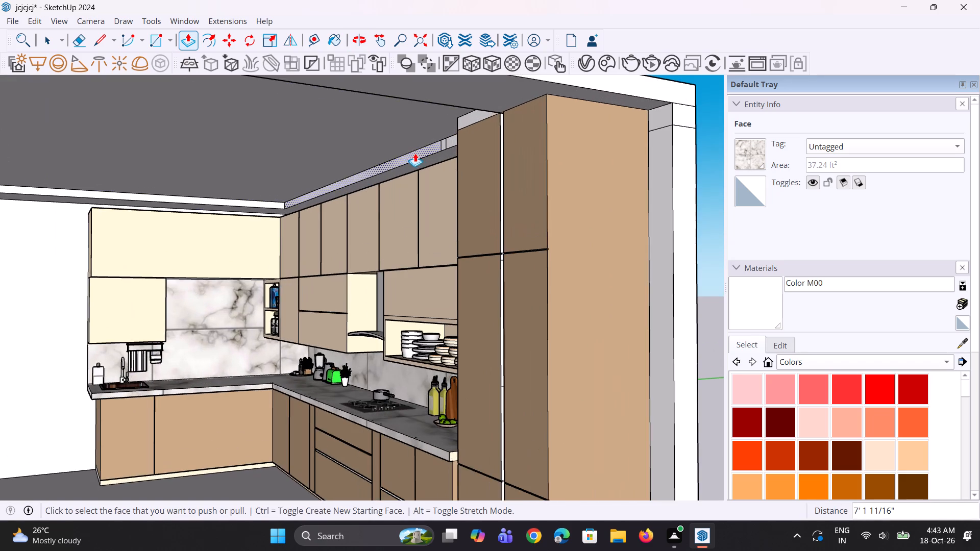
scroll(285, 264, "down", 2)
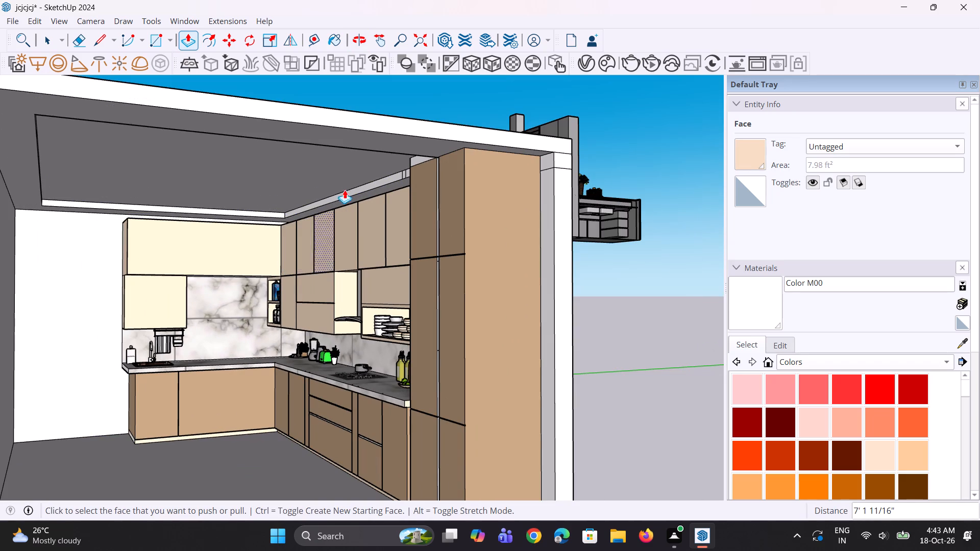
scroll(380, 159, "up", 7)
middle_click_drag(414, 179, 441, 180)
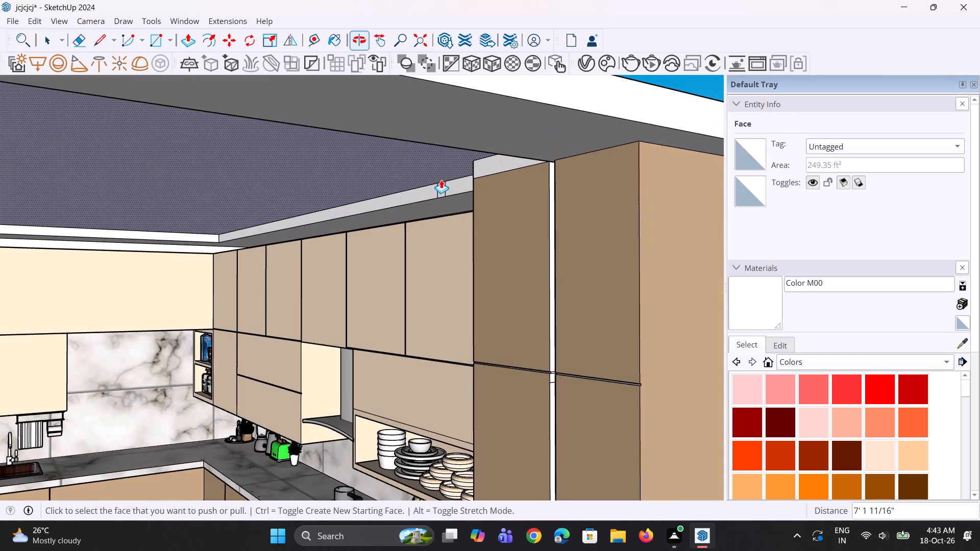
key("e")
scroll(441, 181, "up", 2)
left_click(436, 193)
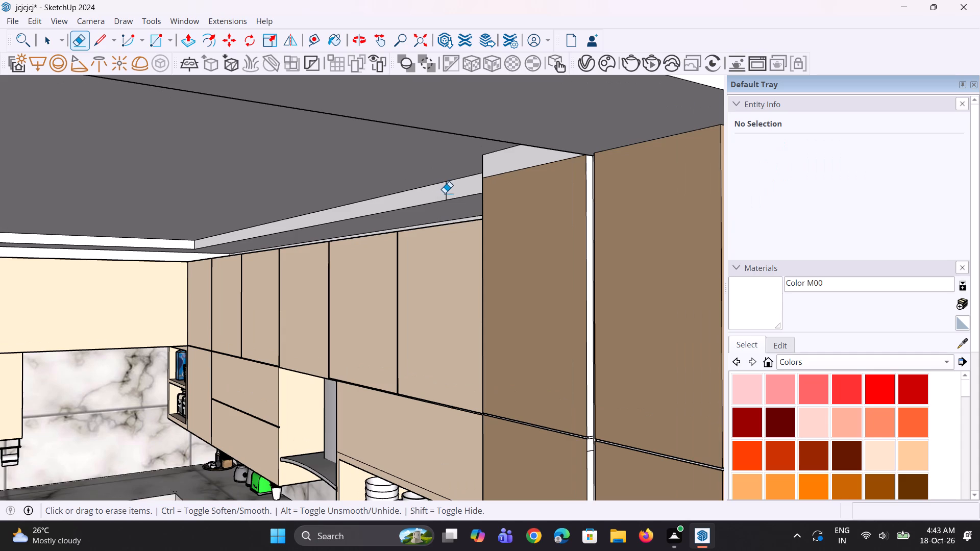
left_click(445, 193)
Examine the ceiling recess and the tops of the upper cabinets along both walls for remaining stray edges.
scroll(428, 209, "down", 3)
middle_click_drag(415, 211, 374, 211)
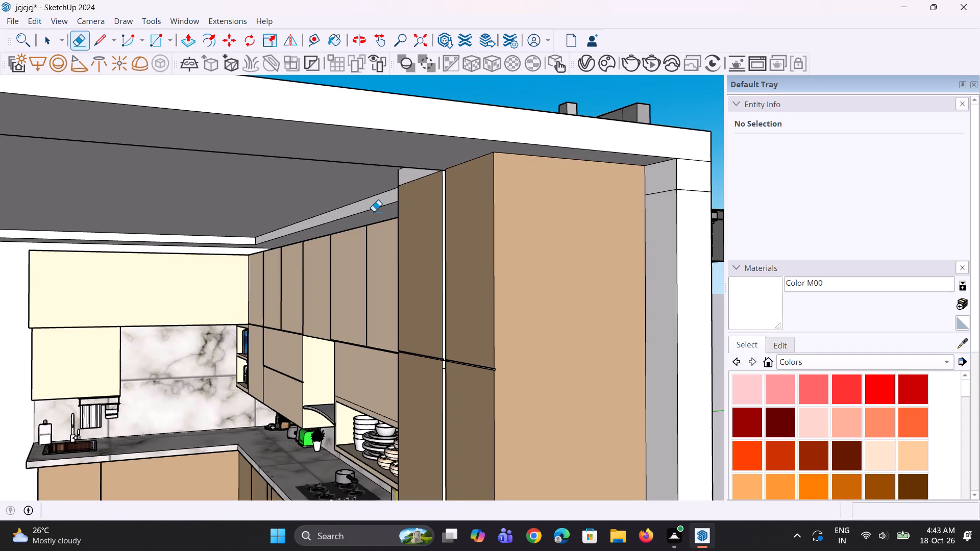
scroll(335, 218, "up", 3)
scroll(303, 216, "down", 4)
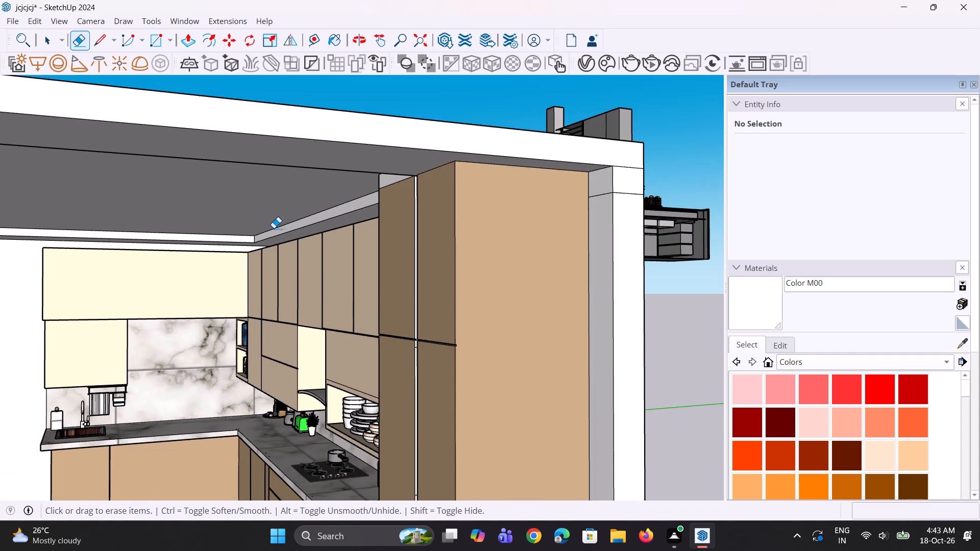
middle_click_drag(274, 228, 262, 216)
scroll(311, 205, "down", 9)
scroll(169, 248, "up", 1)
middle_click_drag(169, 248, 196, 233)
scroll(175, 242, "up", 12)
middle_click_drag(177, 241, 229, 266)
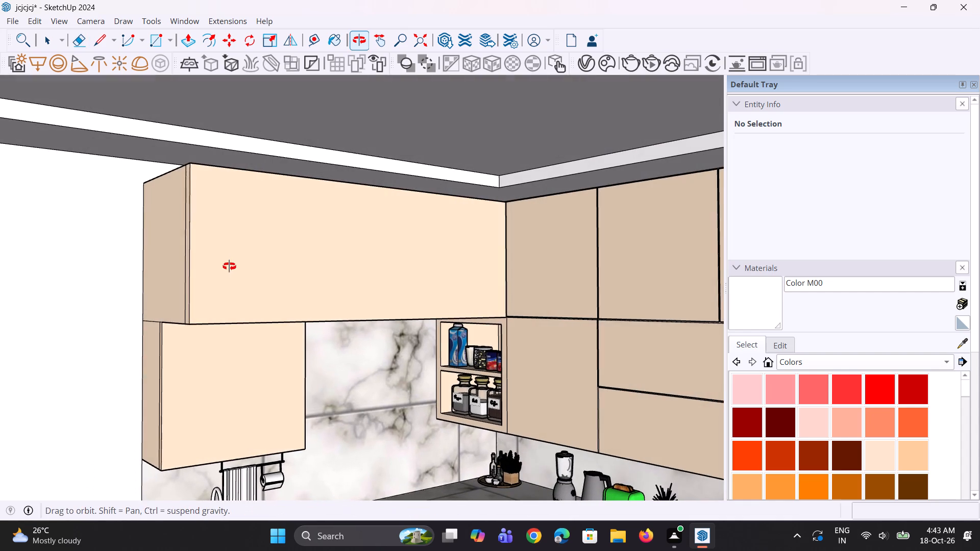
middle_click_drag(229, 266, 230, 267)
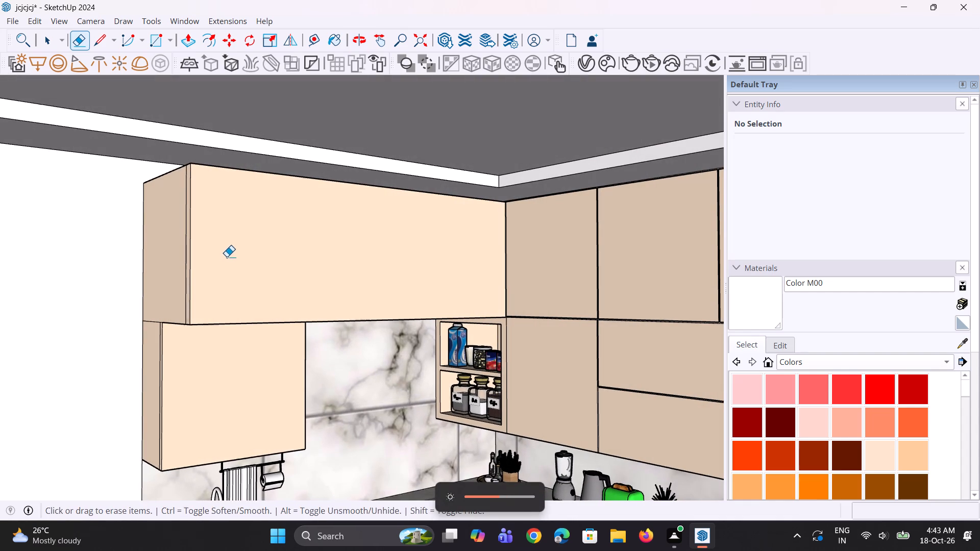
scroll(169, 238, "down", 3)
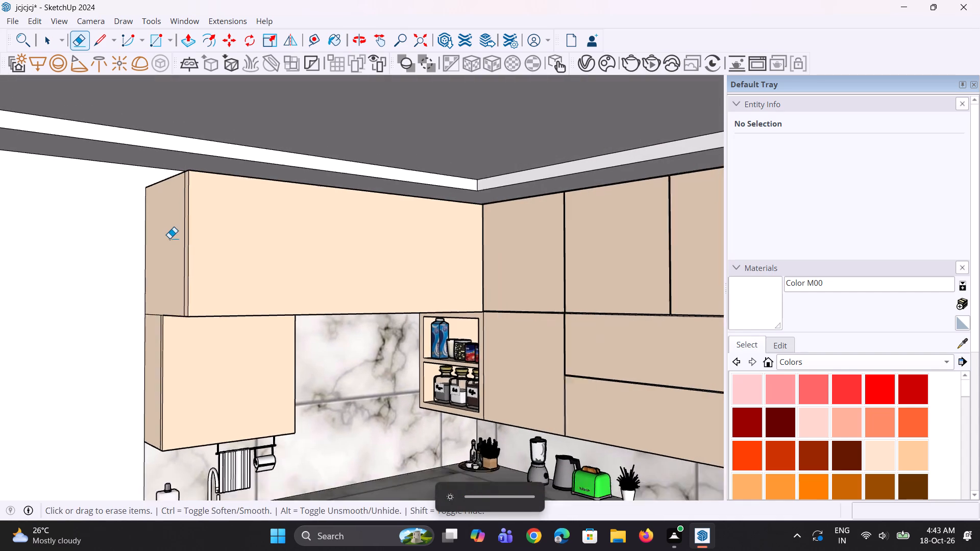
scroll(169, 238, "down", 1)
Fit the whole model in view and save the kitchen file.
left_click(414, 42)
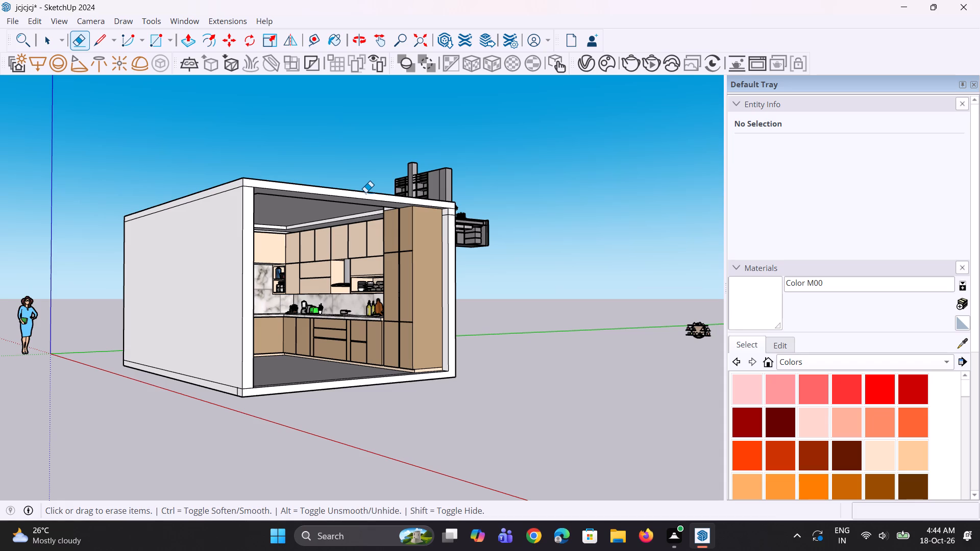
key("ctrl+s")
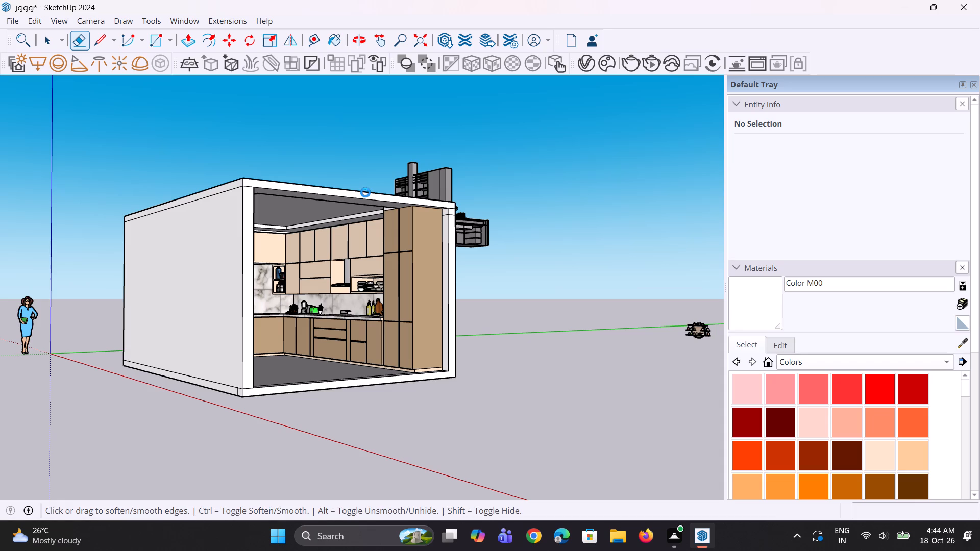
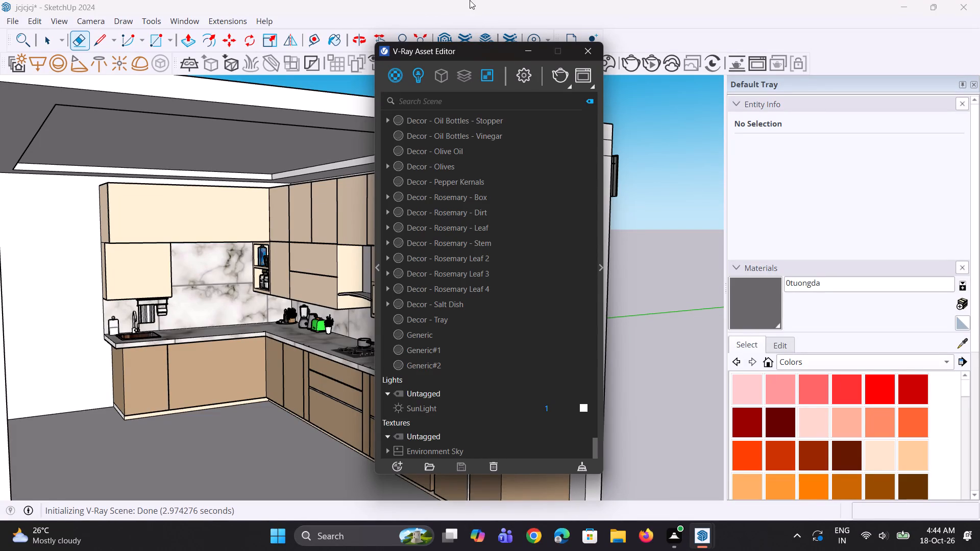
Import the Tlon Light 450 Ceiling 152 006 from the ceiling lights category of the Chaos Cosmos 3D models library.
left_click(379, 270)
left_click(279, 113)
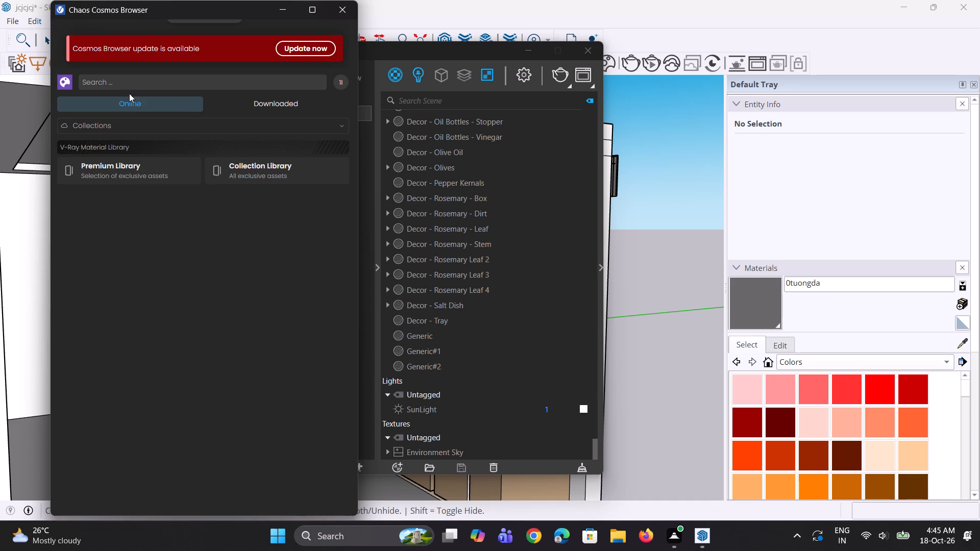
left_click(108, 122)
left_click(124, 152)
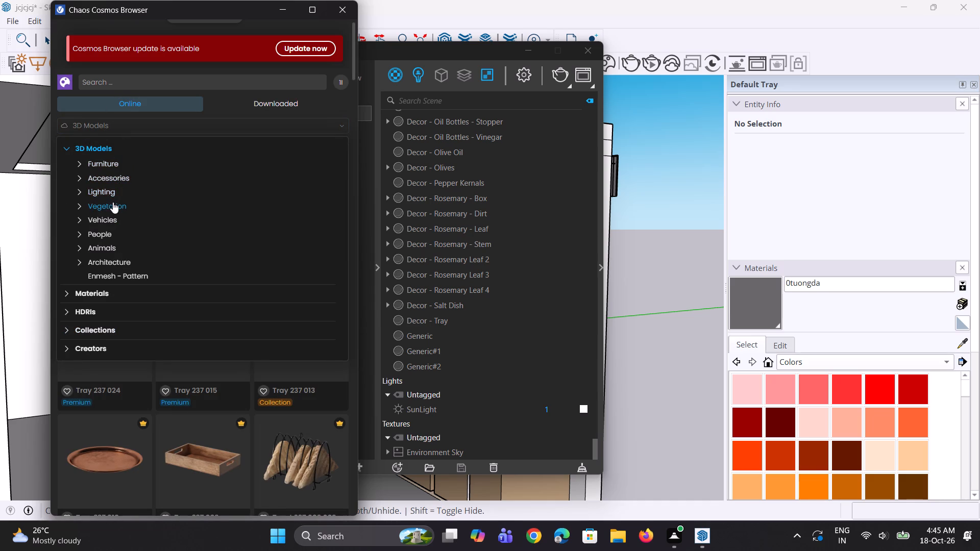
left_click(112, 192)
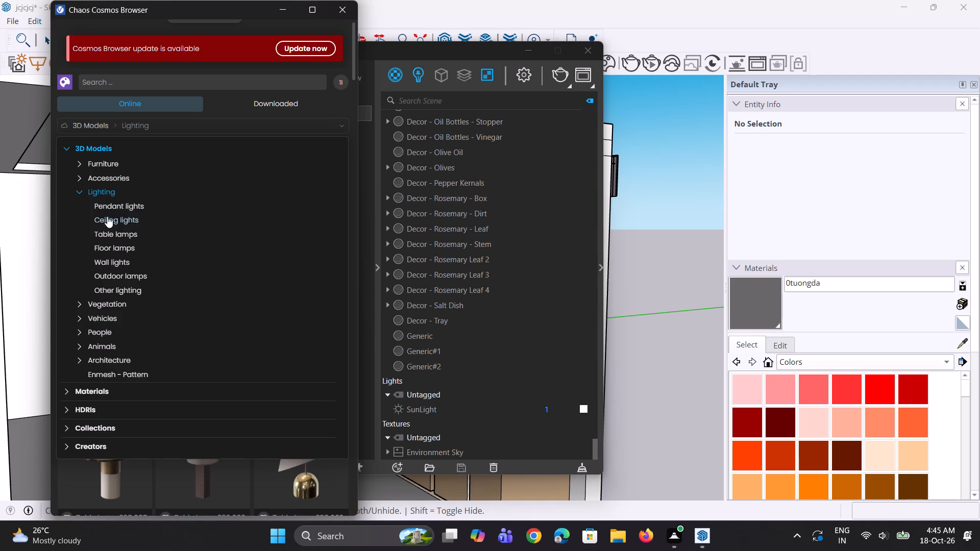
left_click(108, 219)
scroll(155, 227, "down", 1)
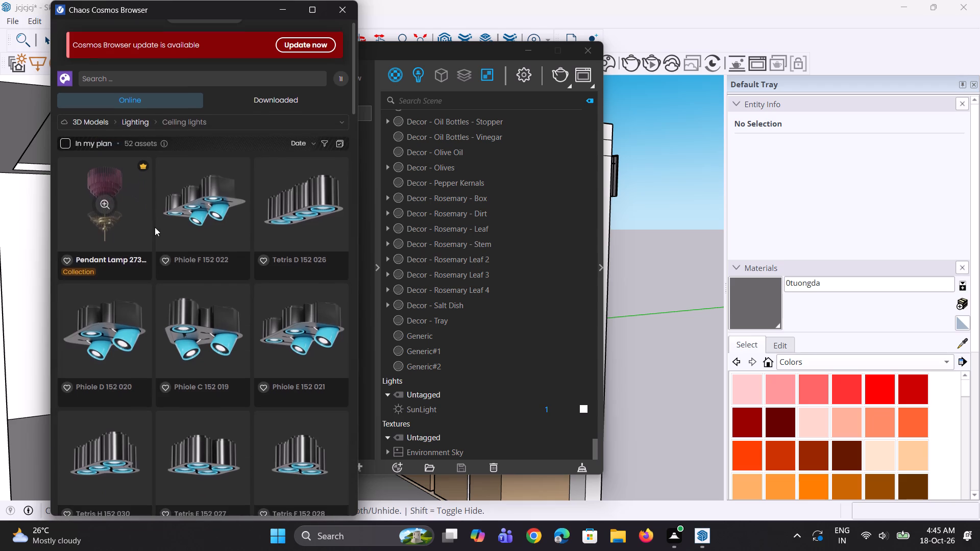
scroll(155, 227, "down", 9)
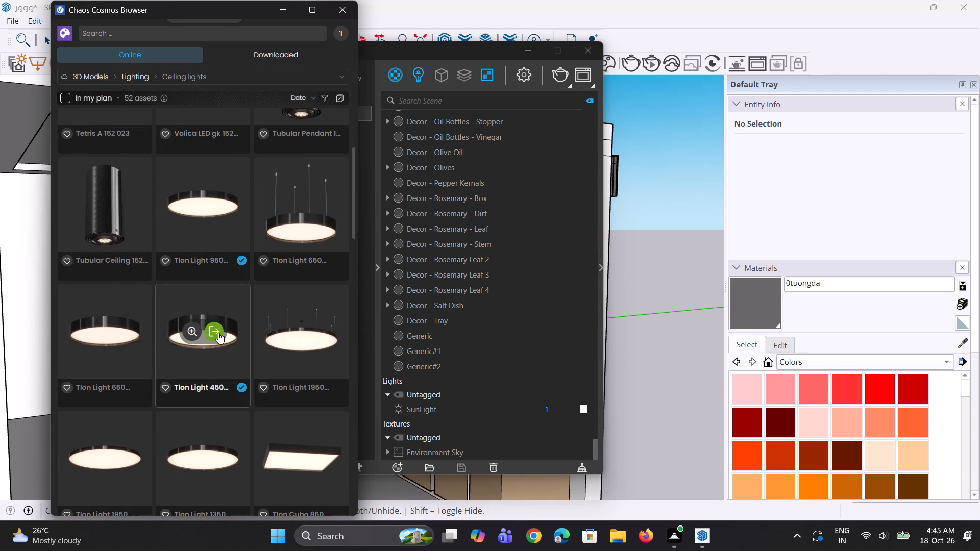
left_click(218, 333)
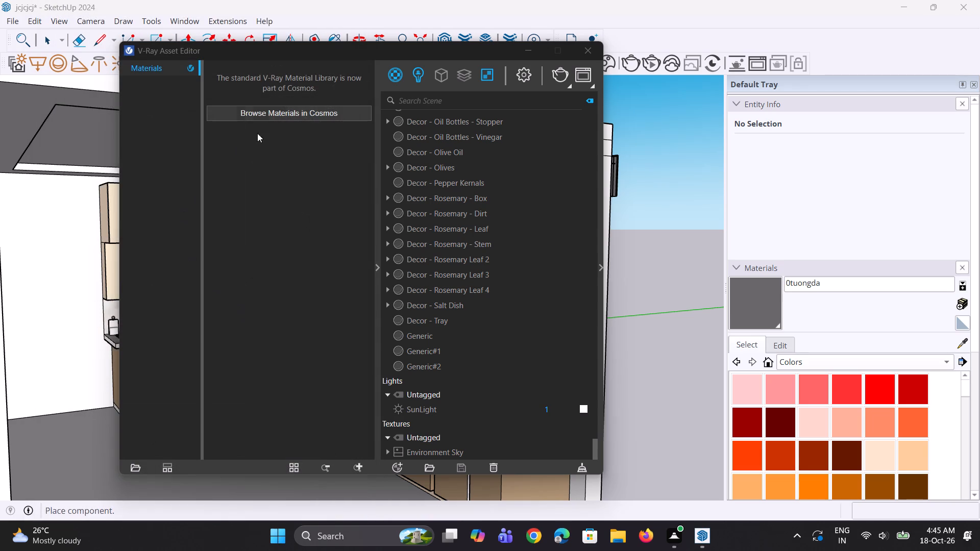
Place one ceiling light on the border strip beside the ceiling recess, near the back corner of the side wall.
left_click(520, 56)
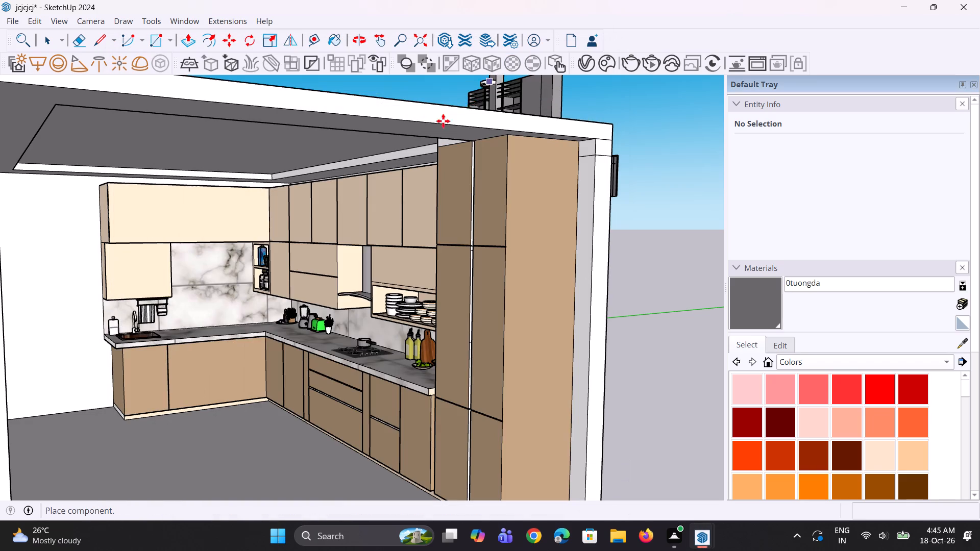
scroll(313, 234, "down", 3)
middle_click_drag(183, 232, 139, 193)
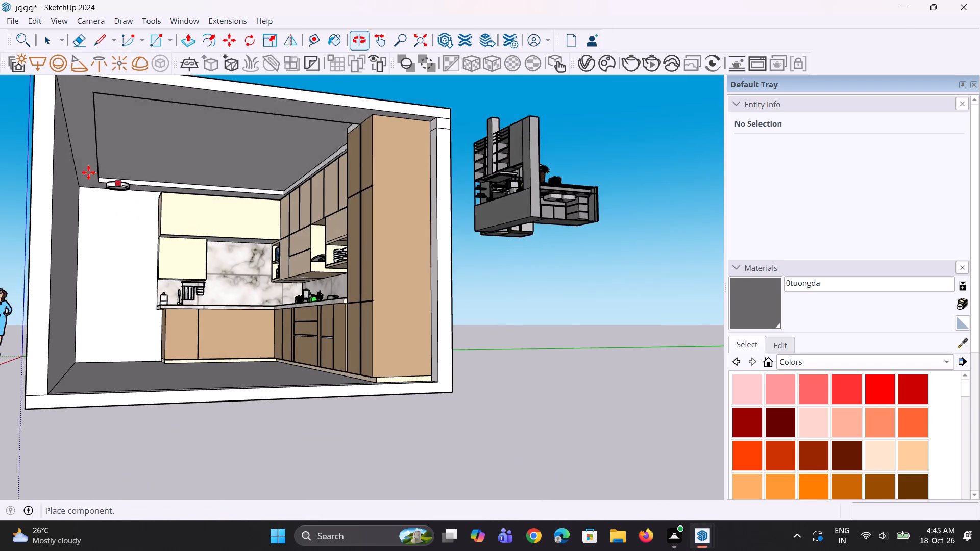
scroll(87, 171, "up", 5)
left_click(93, 164)
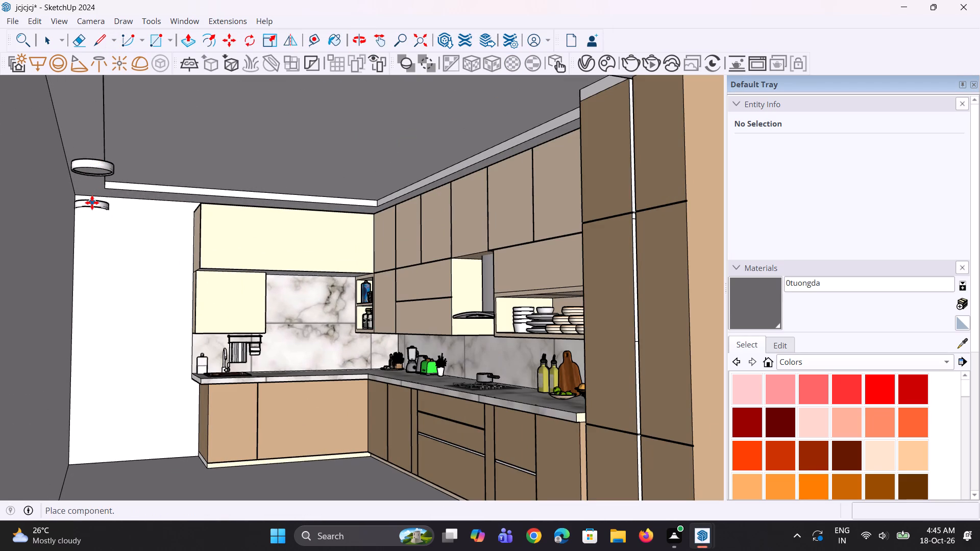
key("Escape")
key("Escape")
key("Escape")
Scale the ceiling light down uniformly to about 0.47 of its size.
key("s")
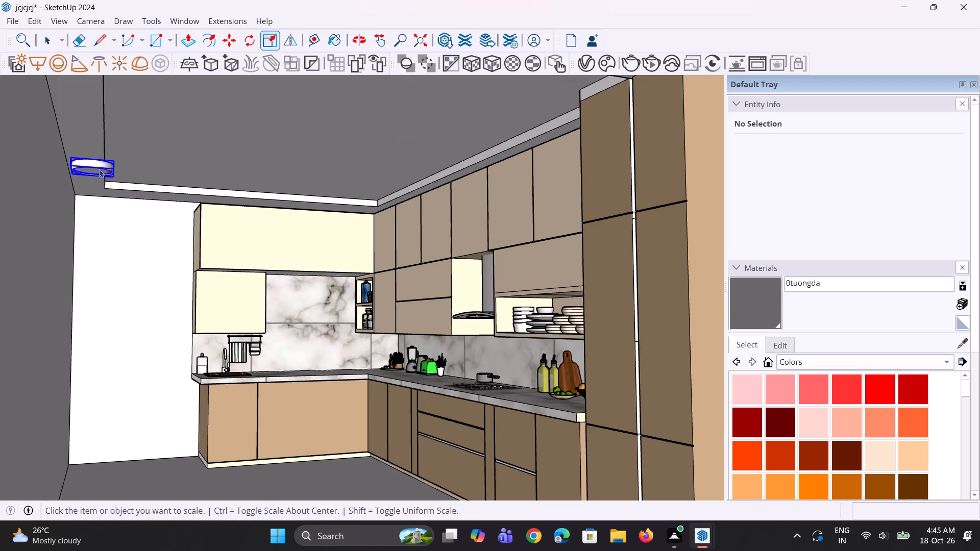
left_click(100, 168)
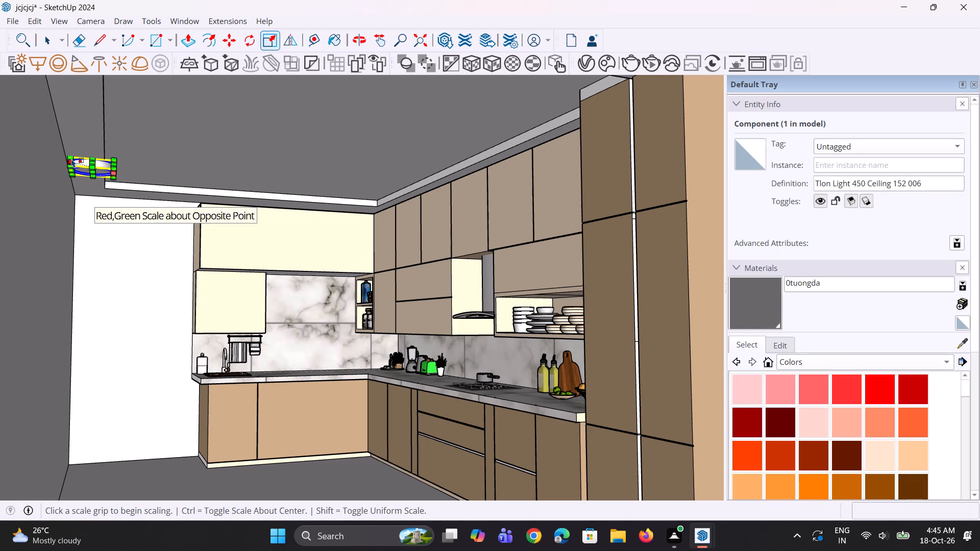
left_click(71, 157)
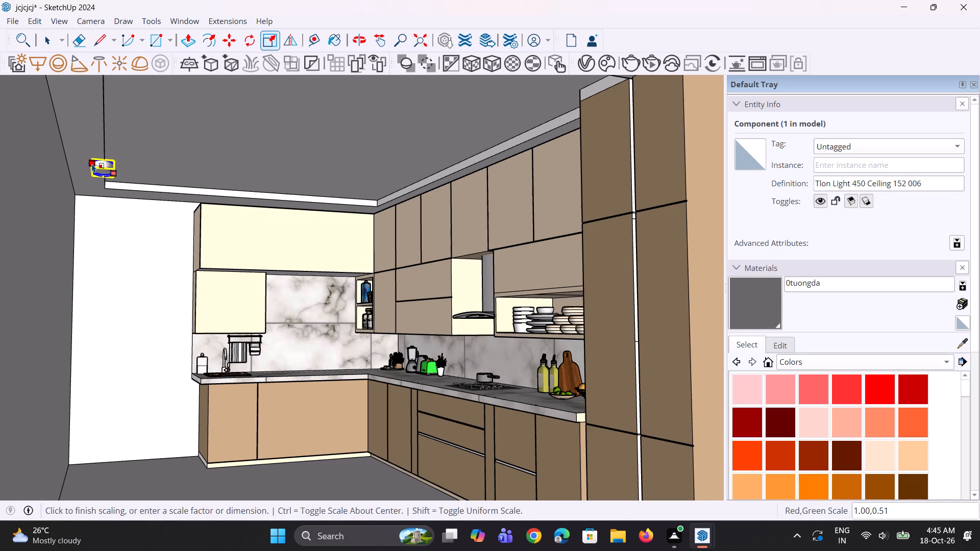
key("Escape")
scroll(90, 163, "up", 9)
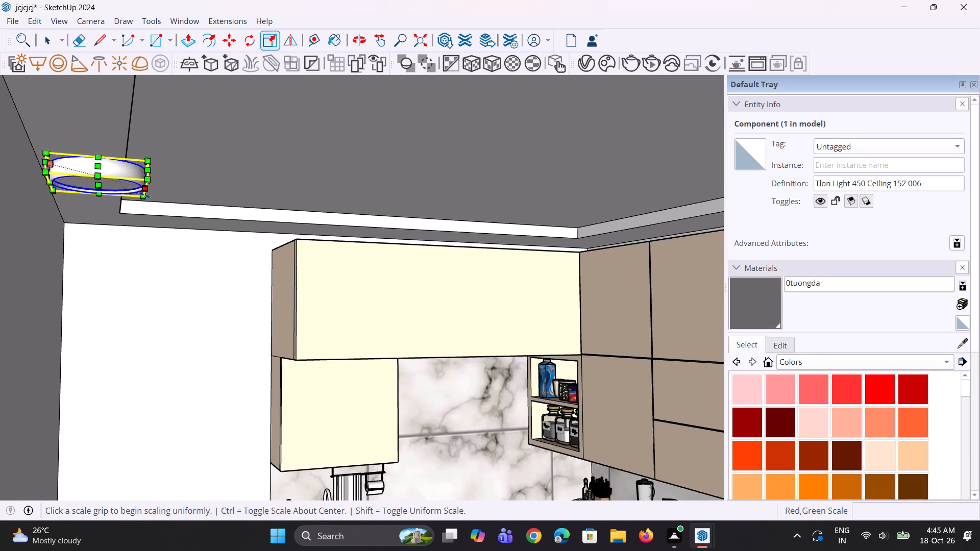
left_click(144, 195)
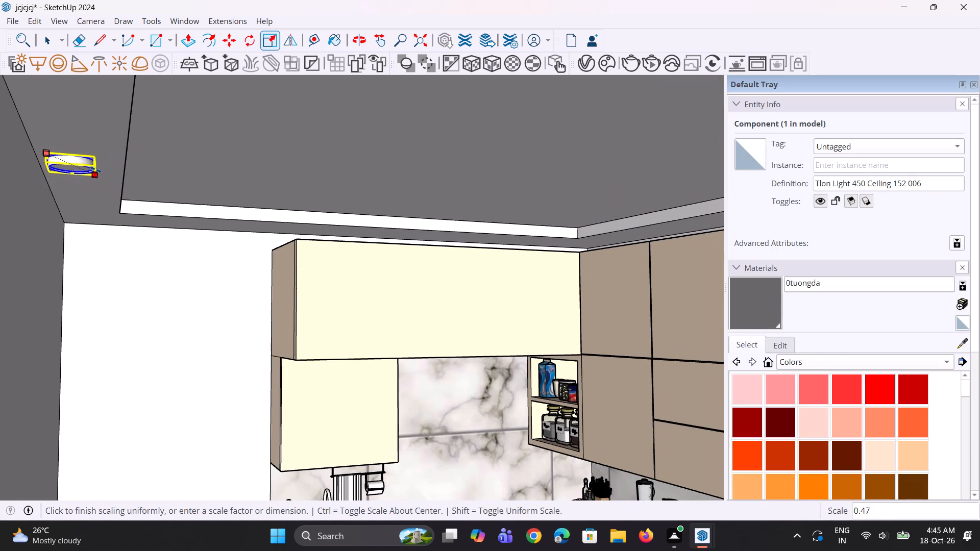
left_click(91, 166)
Move the ceiling light across the border strip so it sits between the side wall and the recess edge.
middle_click_drag(95, 188, 28, 187)
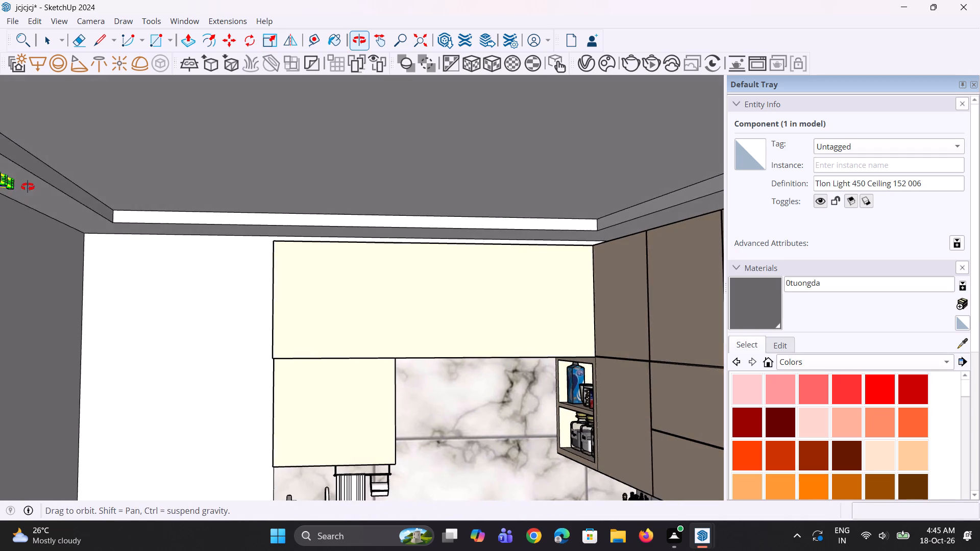
middle_click_drag(28, 187, 70, 182)
scroll(82, 186, "down", 3)
scroll(4, 171, "up", 4)
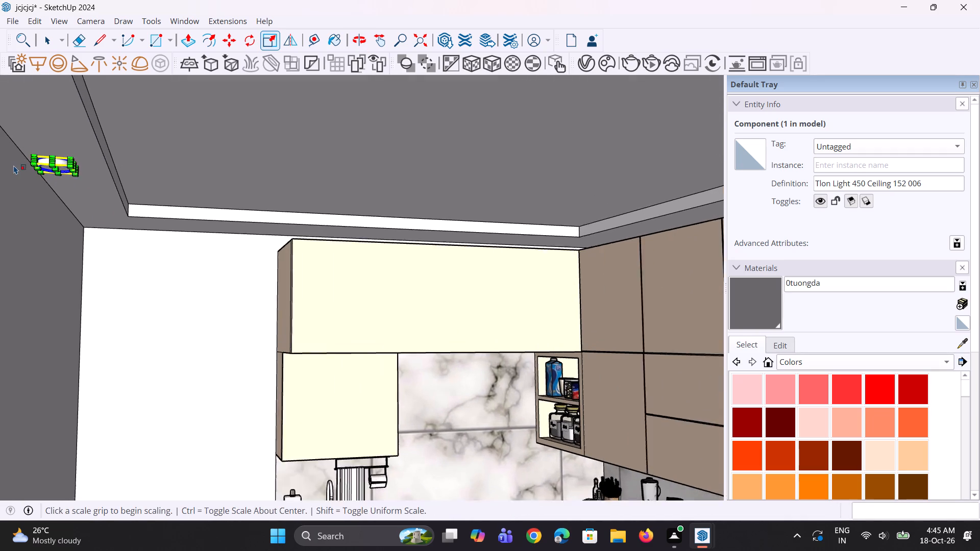
key("m")
scroll(64, 171, "up", 1)
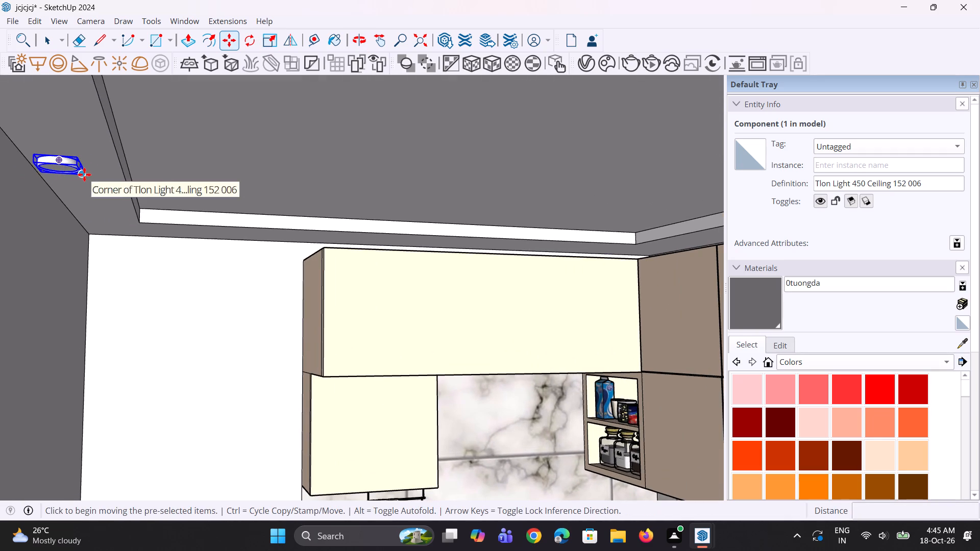
left_click(84, 174)
left_click(101, 196)
scroll(100, 190, "up", 5)
left_click(86, 180)
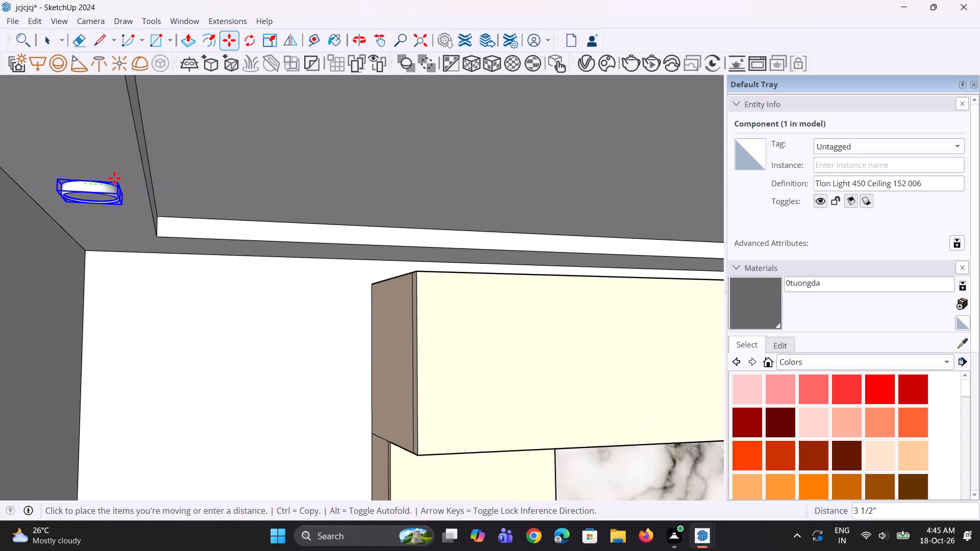
left_click(114, 178)
Move the ceiling light up about 11/16" so its body sinks into the ceiling border, and clear its selection.
scroll(119, 189, "up", 3)
scroll(119, 190, "down", 4)
middle_click_drag(119, 198, 89, 206)
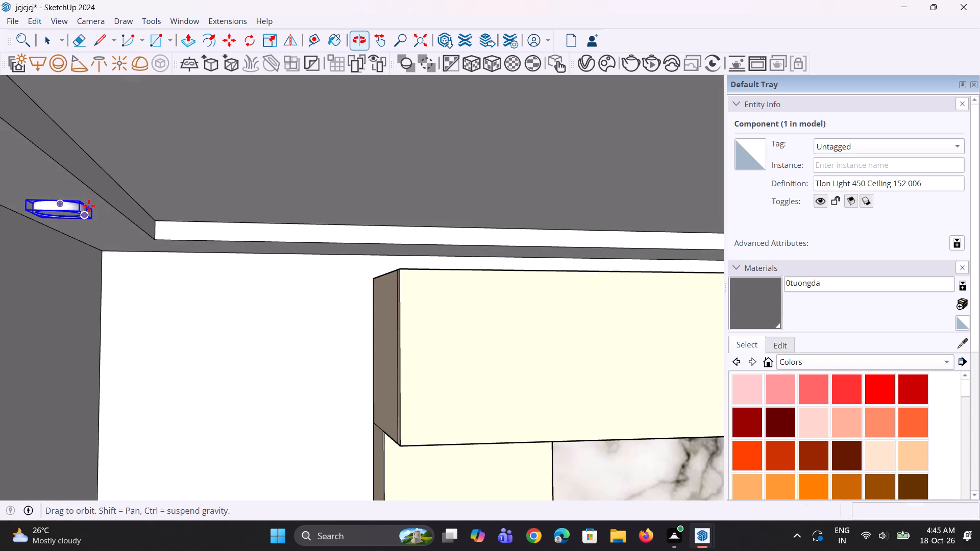
middle_click_drag(89, 206, 88, 206)
scroll(83, 219, "up", 3)
left_click(92, 218)
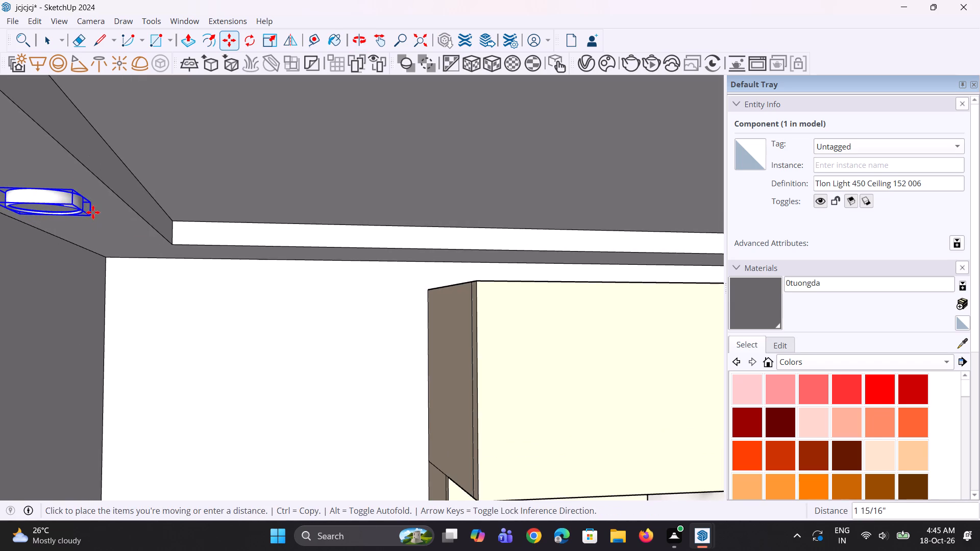
key("Escape")
scroll(77, 206, "up", 1)
left_click(79, 197)
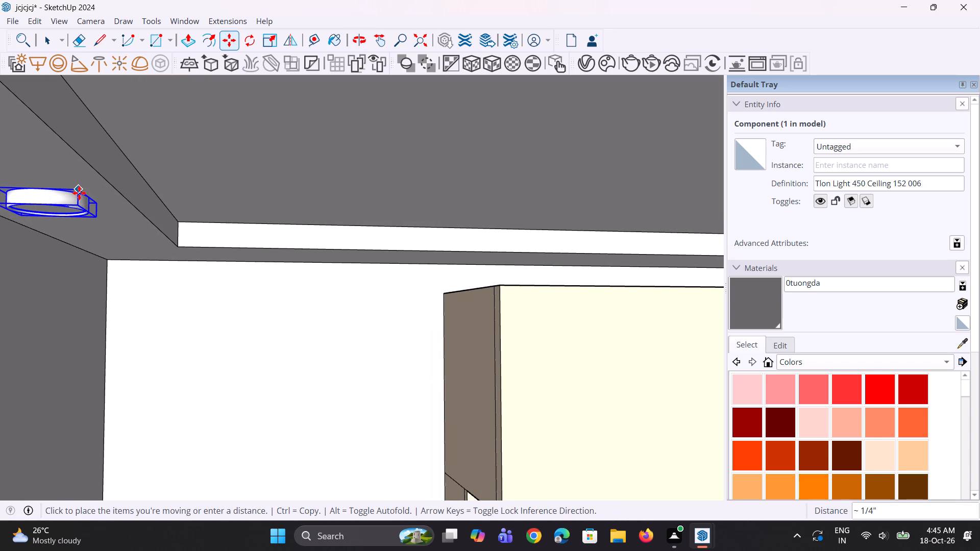
left_click(82, 184)
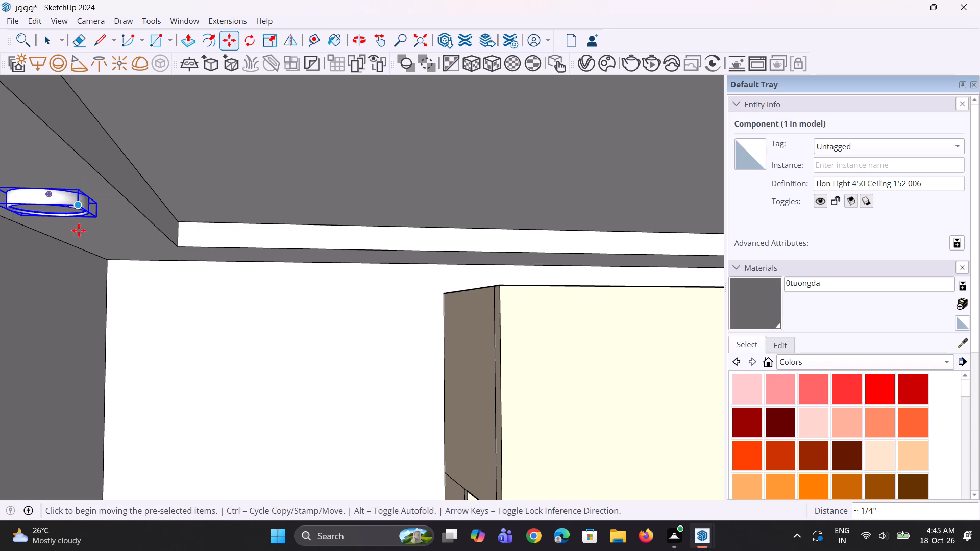
scroll(85, 232, "down", 3)
scroll(71, 215, "up", 5)
left_click(84, 213)
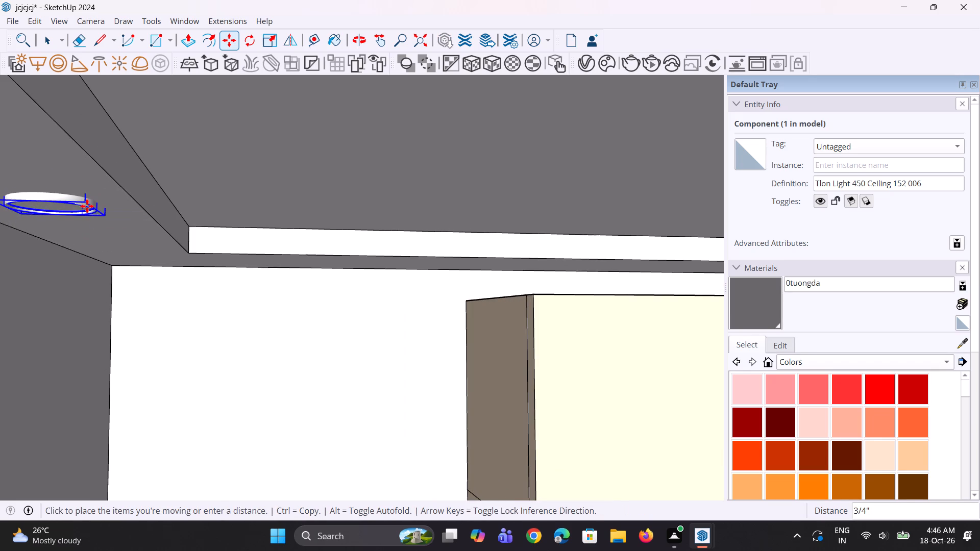
left_click(89, 206)
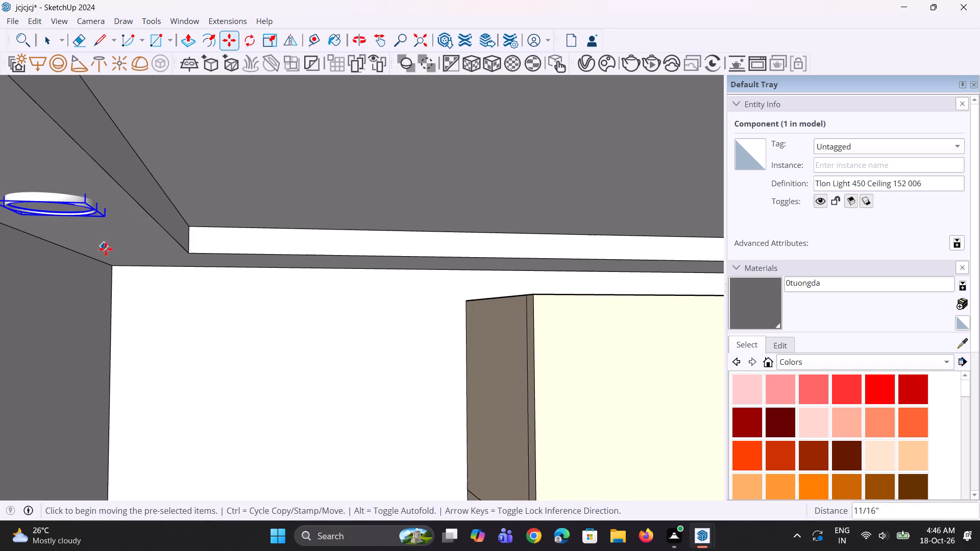
middle_click_drag(106, 249, 112, 230)
key("space")
key("space")
left_click(141, 292)
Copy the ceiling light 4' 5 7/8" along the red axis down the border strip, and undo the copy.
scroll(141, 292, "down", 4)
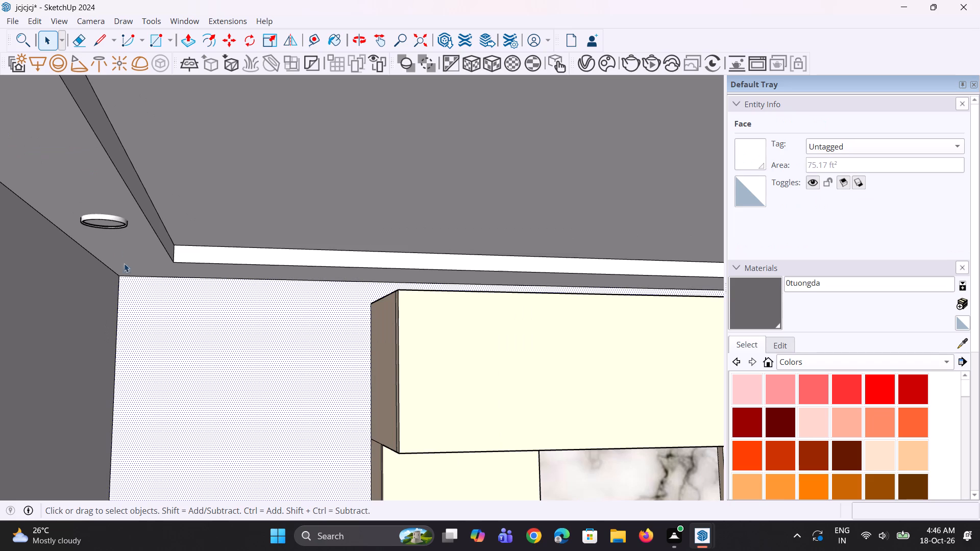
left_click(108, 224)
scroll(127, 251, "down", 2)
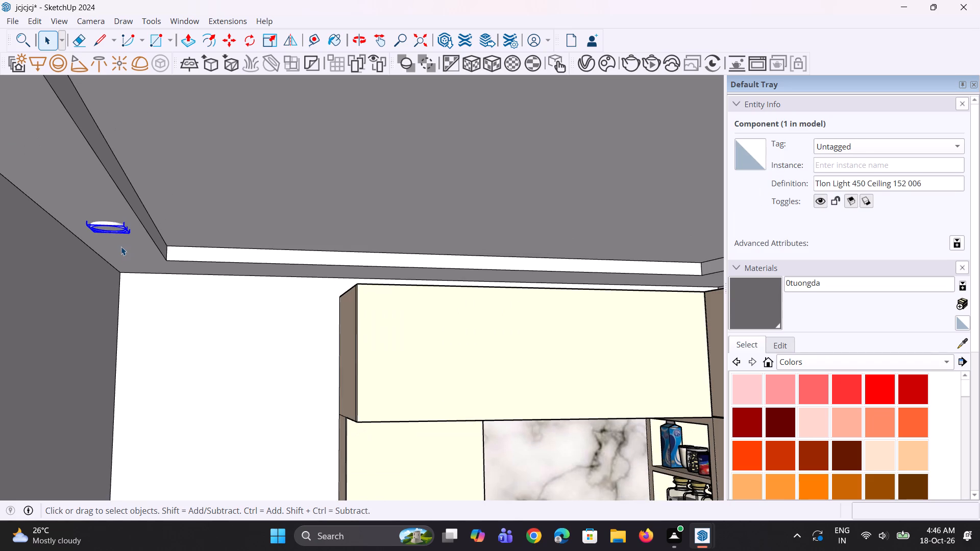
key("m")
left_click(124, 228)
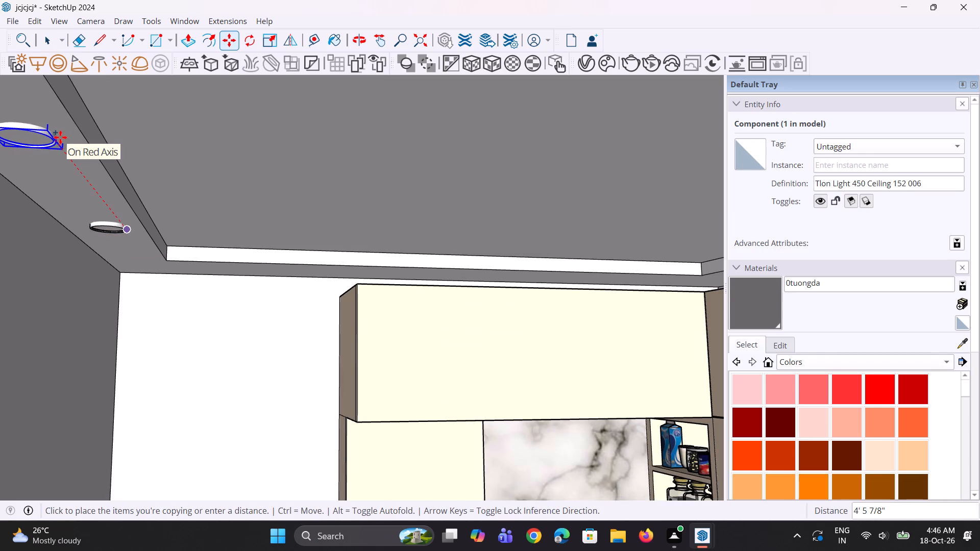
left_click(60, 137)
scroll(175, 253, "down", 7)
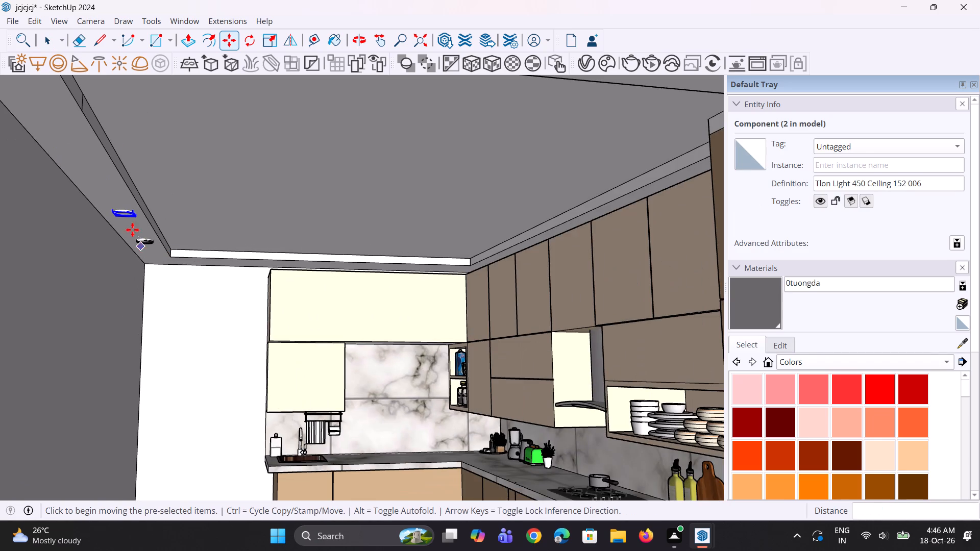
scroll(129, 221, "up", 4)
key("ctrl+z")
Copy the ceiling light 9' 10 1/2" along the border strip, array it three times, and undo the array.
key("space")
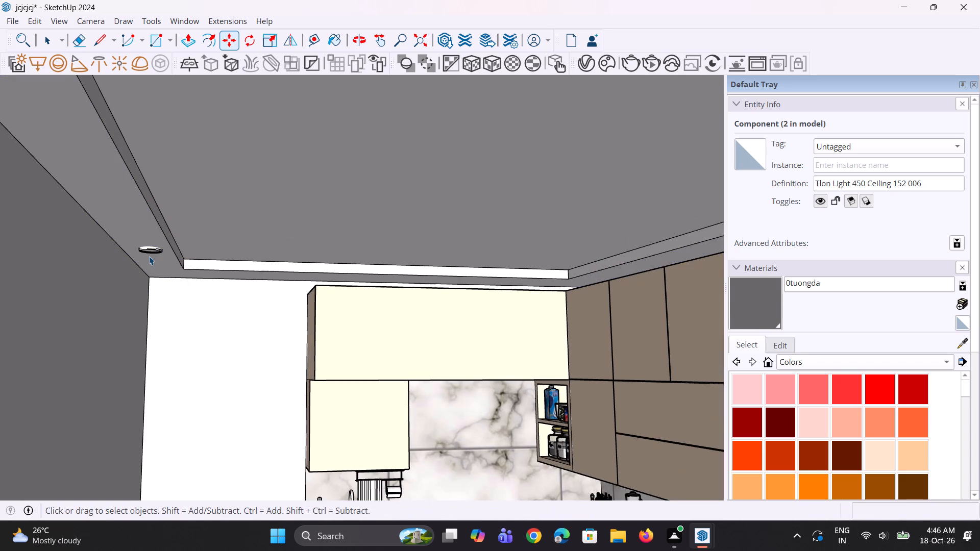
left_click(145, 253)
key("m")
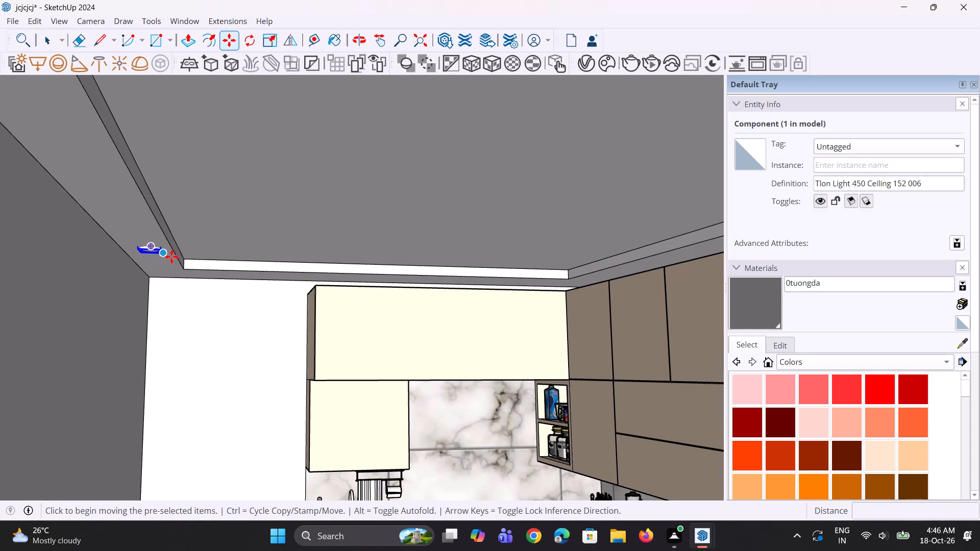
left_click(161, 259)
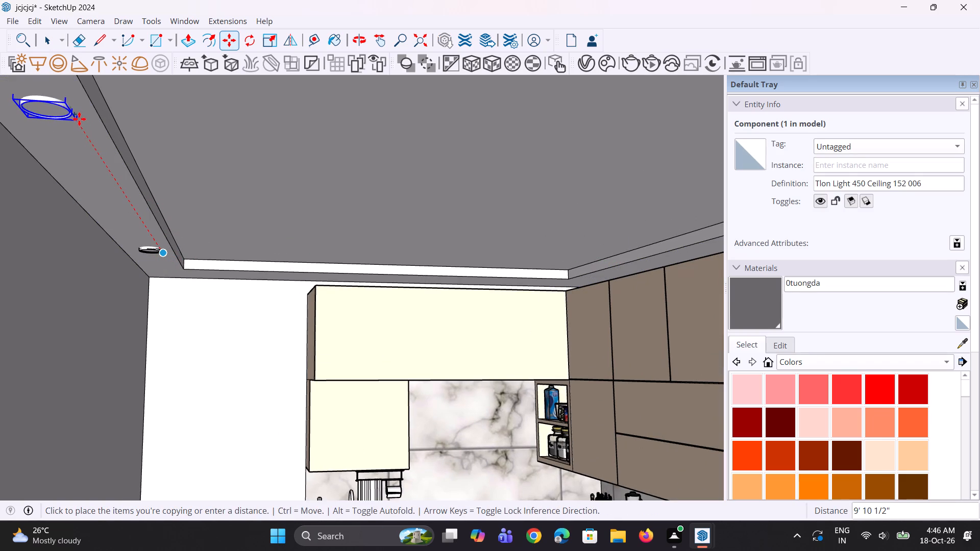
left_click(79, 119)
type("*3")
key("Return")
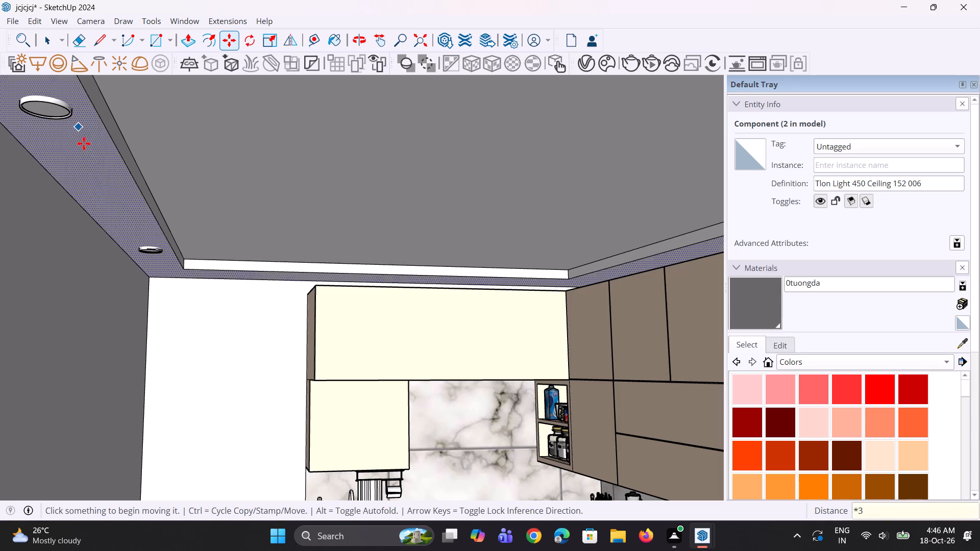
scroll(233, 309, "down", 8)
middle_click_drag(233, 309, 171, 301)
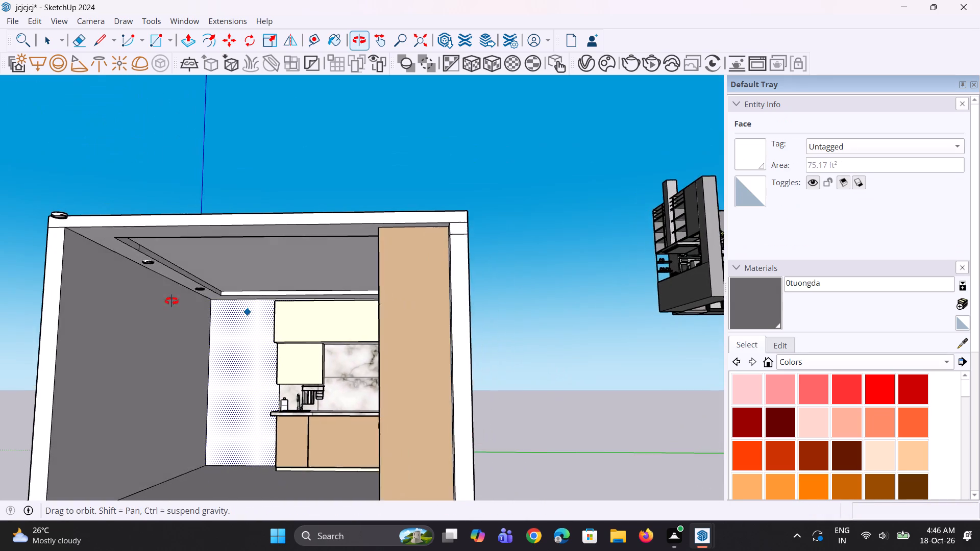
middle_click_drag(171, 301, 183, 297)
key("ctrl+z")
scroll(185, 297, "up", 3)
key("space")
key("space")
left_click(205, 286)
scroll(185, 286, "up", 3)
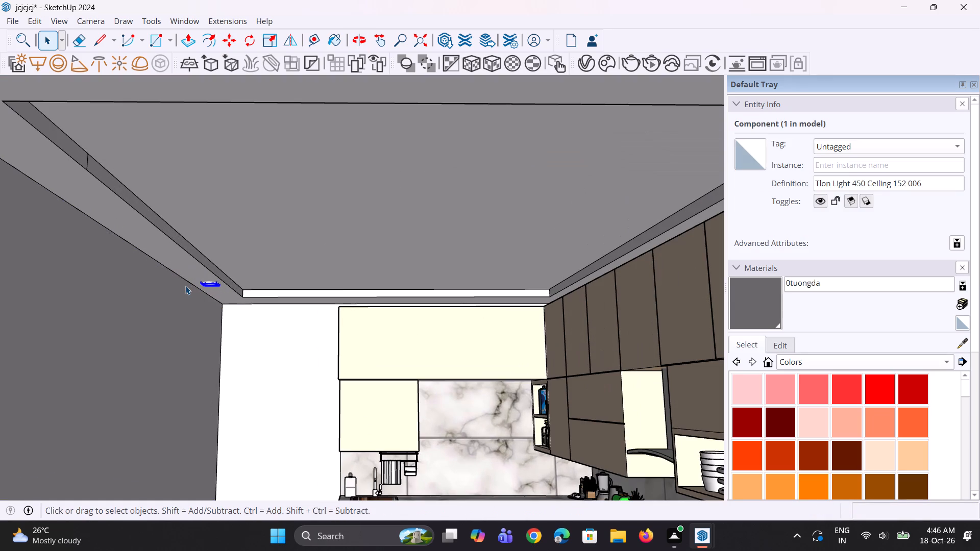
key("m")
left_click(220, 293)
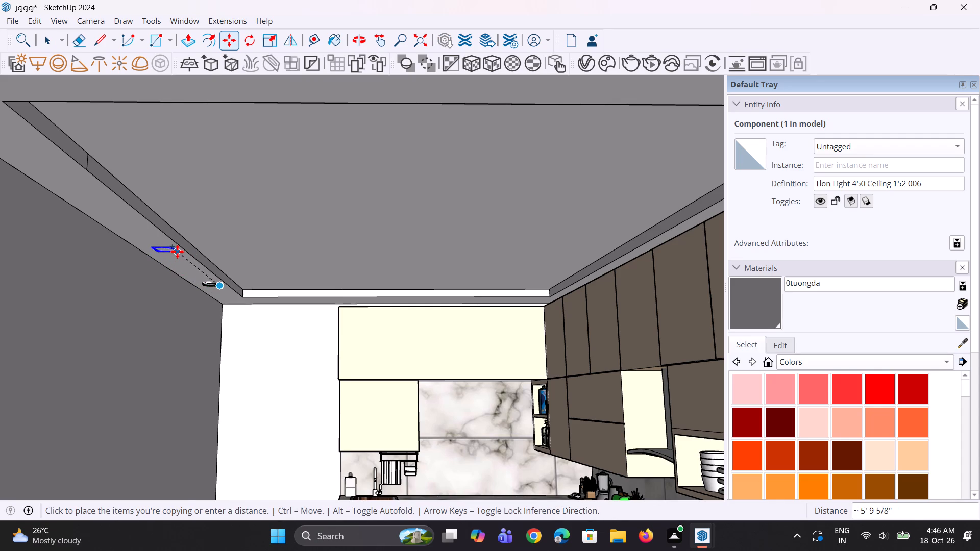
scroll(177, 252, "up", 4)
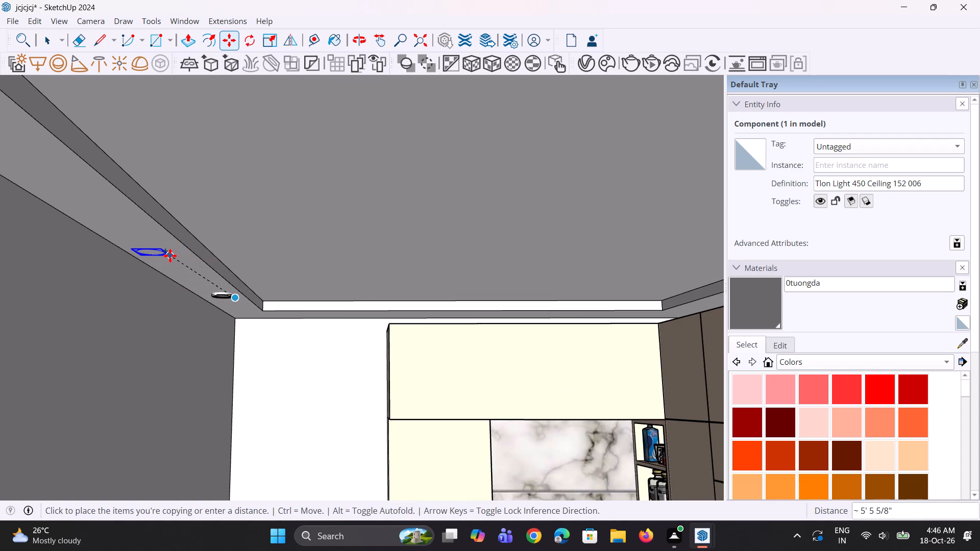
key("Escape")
Move the ceiling light about 2' 6 5/8" along the red axis down the border strip, toward the back corner.
scroll(219, 290, "up", 1)
middle_click_drag(221, 249, 212, 232)
key("space")
key("space")
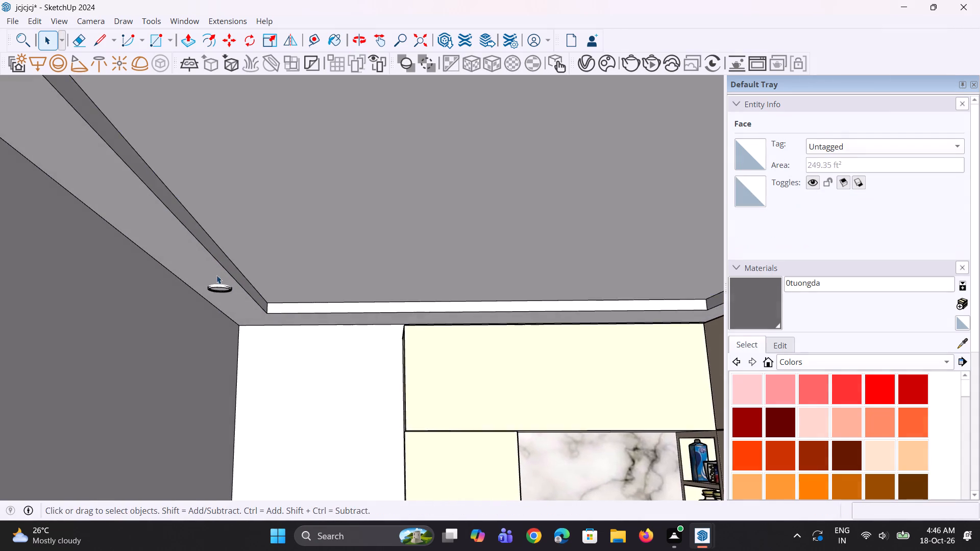
scroll(216, 282, "up", 4)
middle_click_drag(215, 294, 206, 256)
left_click(209, 269)
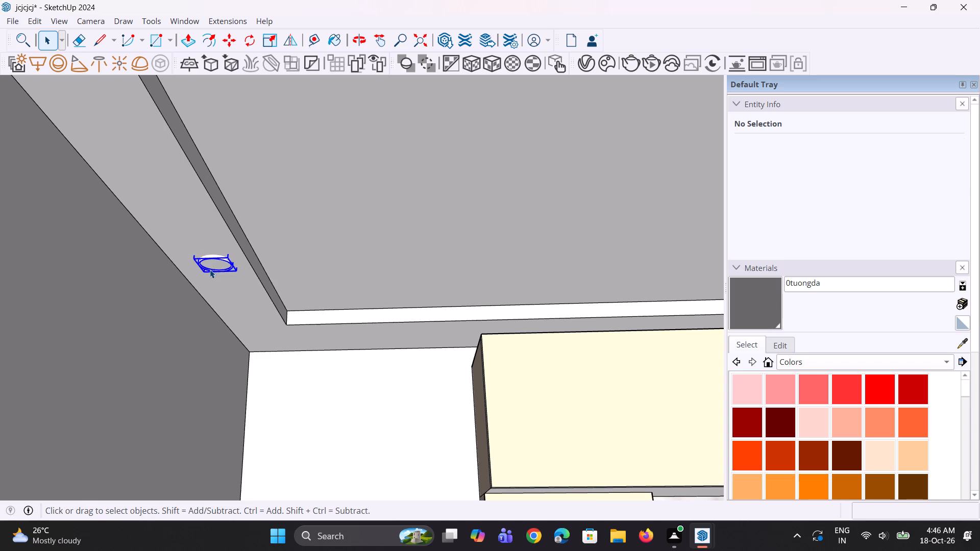
key("m")
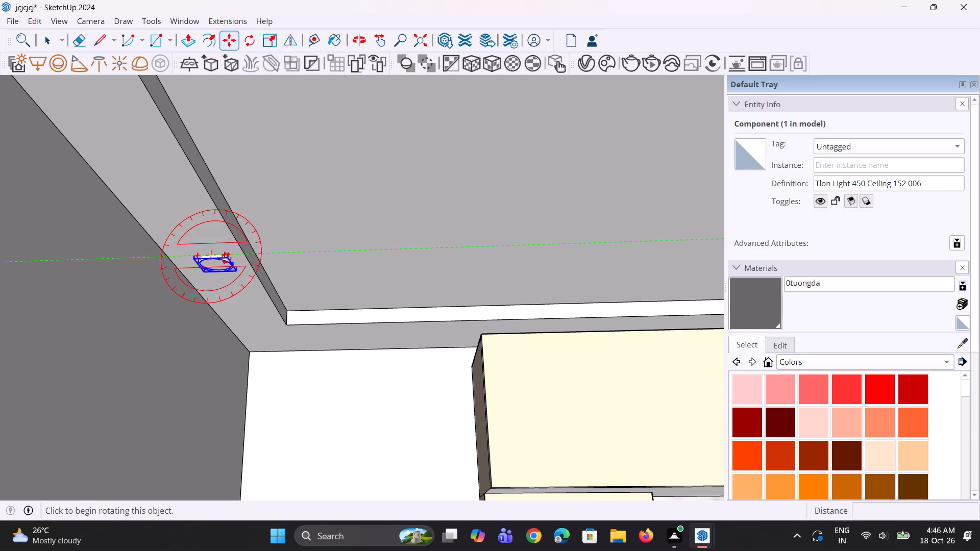
left_click(234, 272)
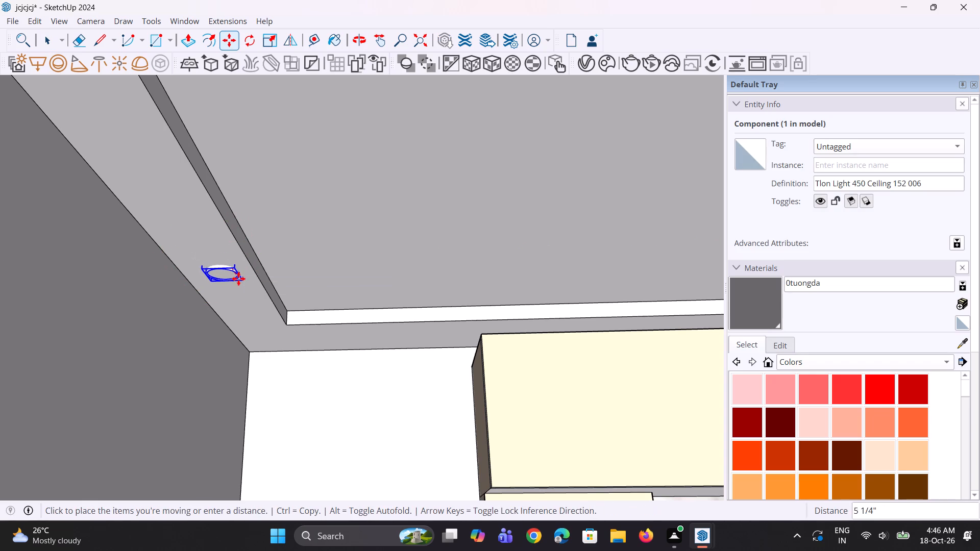
left_click(257, 320)
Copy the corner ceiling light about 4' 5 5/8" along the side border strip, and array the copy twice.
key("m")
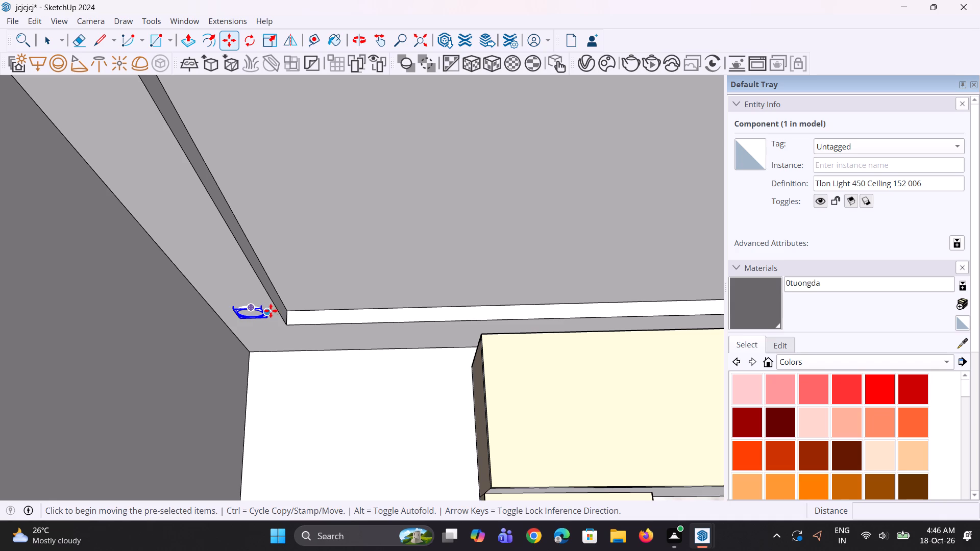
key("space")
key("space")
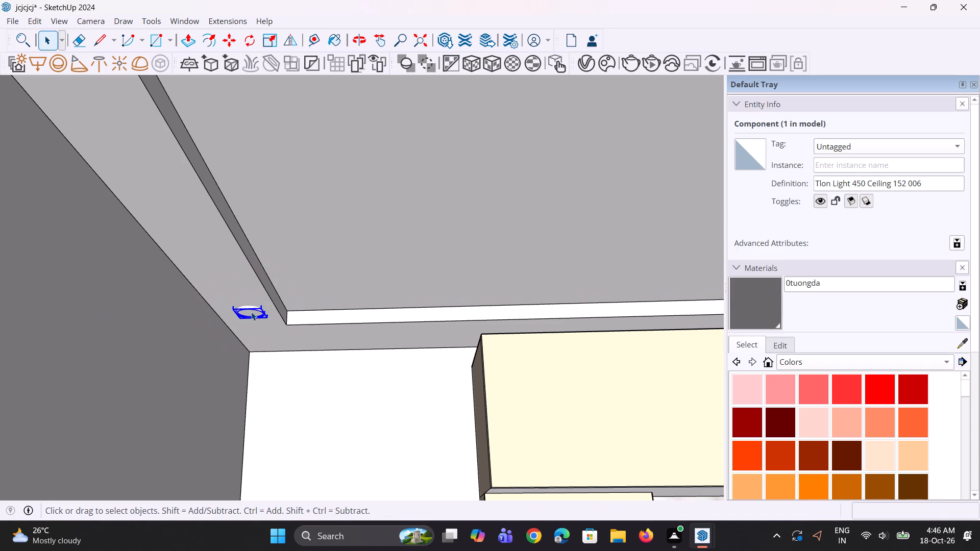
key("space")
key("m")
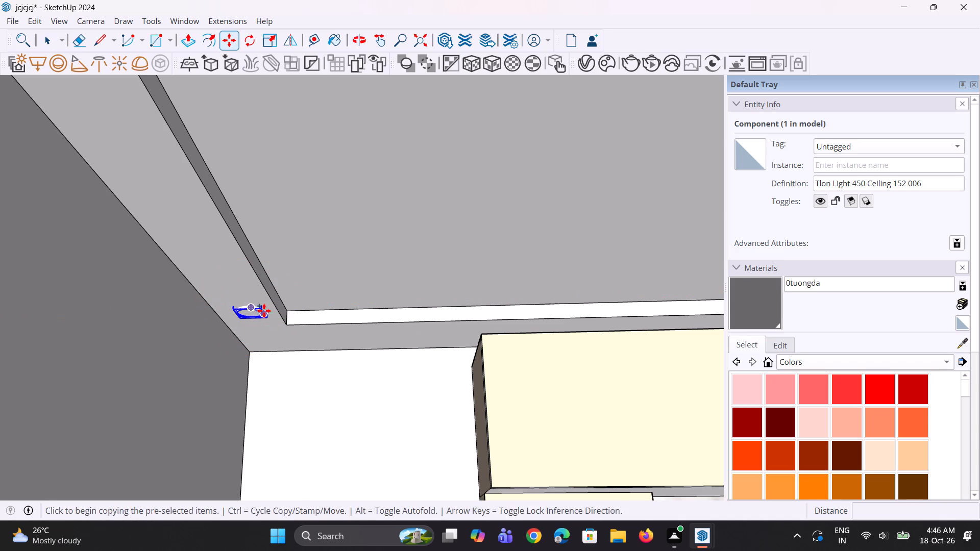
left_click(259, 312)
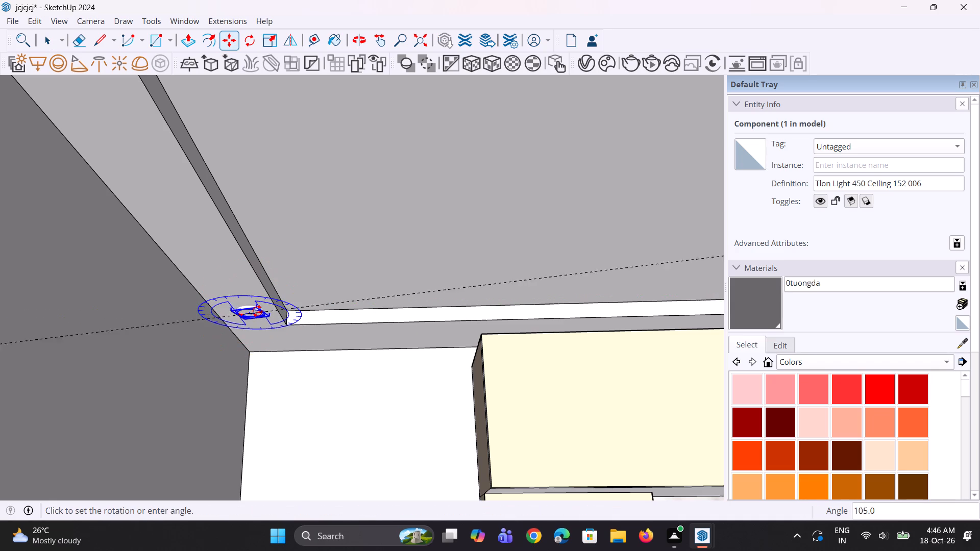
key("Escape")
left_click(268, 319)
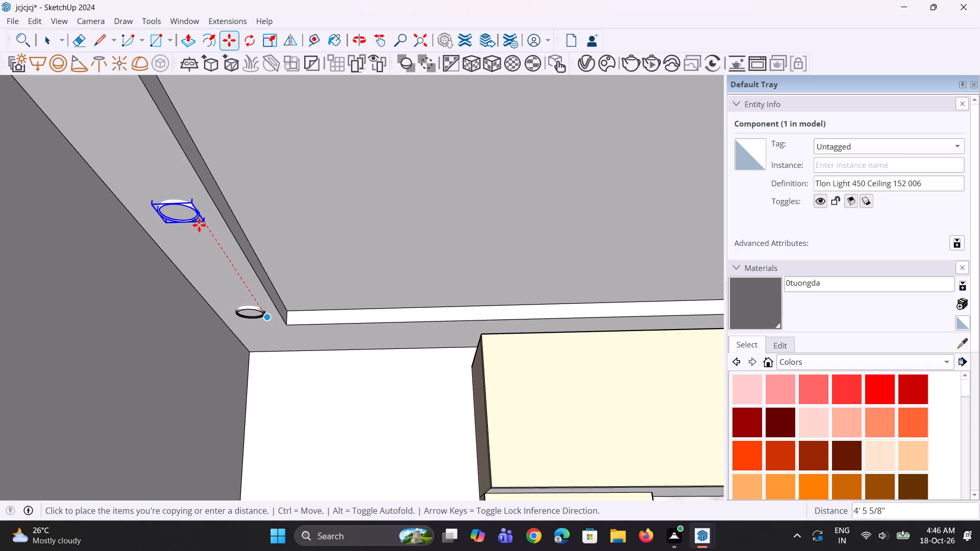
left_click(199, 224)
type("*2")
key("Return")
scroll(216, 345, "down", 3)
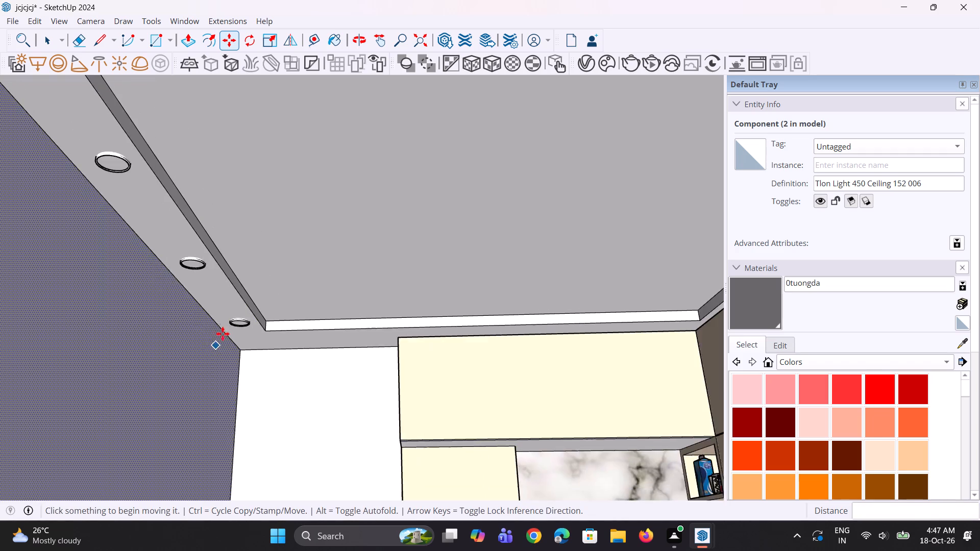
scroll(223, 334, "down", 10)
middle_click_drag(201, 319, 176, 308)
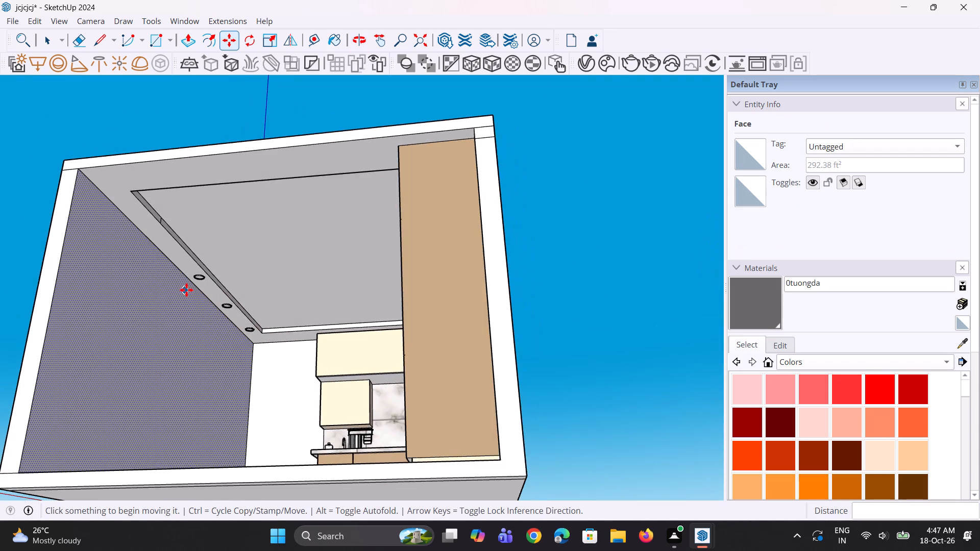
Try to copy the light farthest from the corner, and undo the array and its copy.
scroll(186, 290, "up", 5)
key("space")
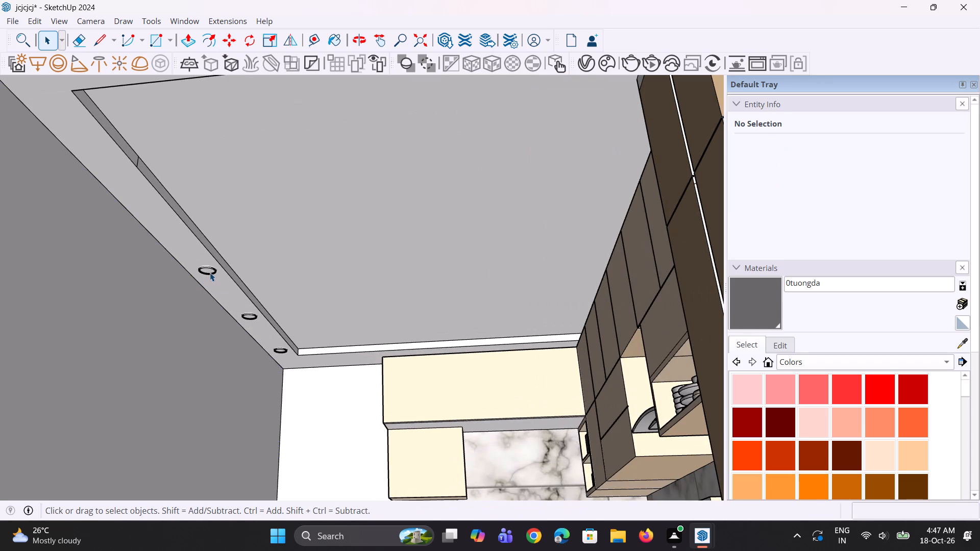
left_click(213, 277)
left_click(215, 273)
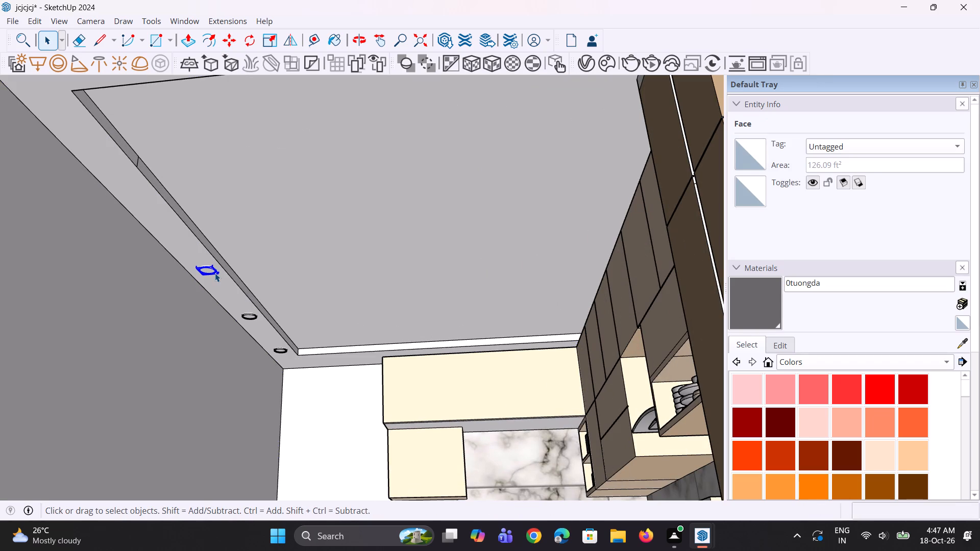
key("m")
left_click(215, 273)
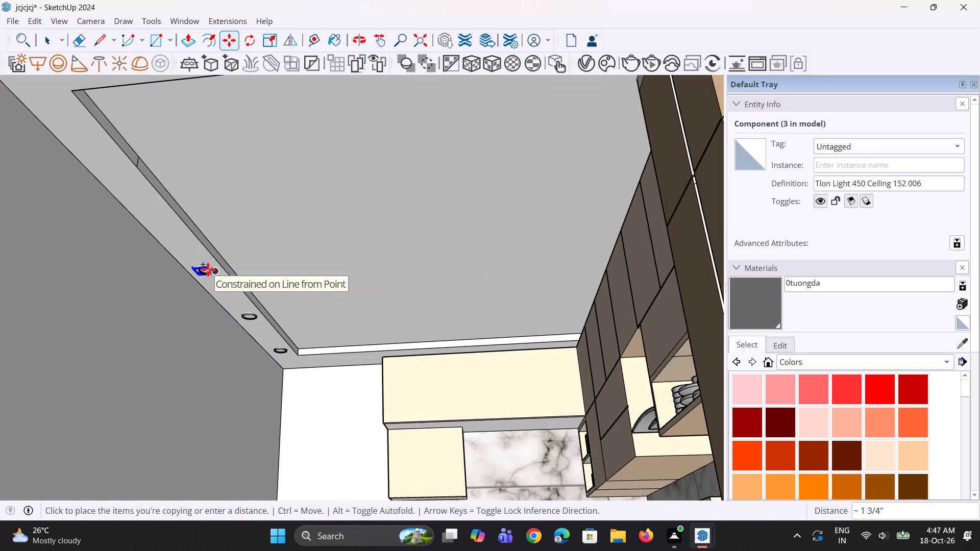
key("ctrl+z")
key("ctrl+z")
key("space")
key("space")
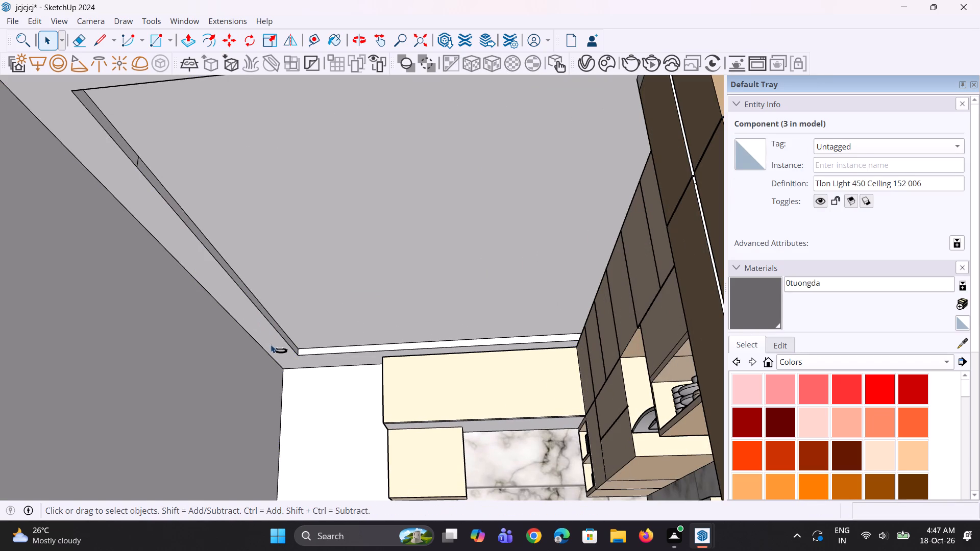
Copy the corner ceiling light about 9' 3 3/8" along the side border strip, and array the copy three times.
left_click(274, 349)
scroll(275, 349, "up", 2)
key("m")
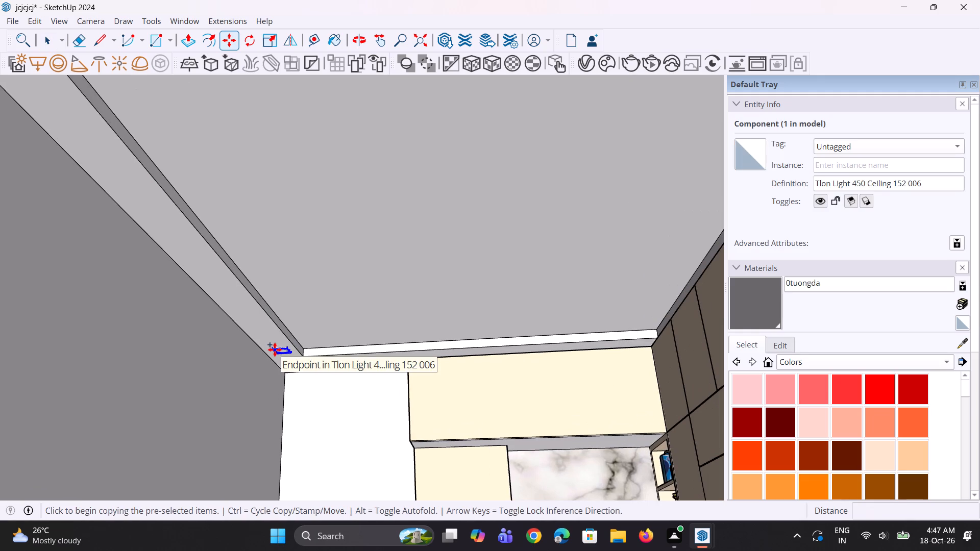
left_click(275, 349)
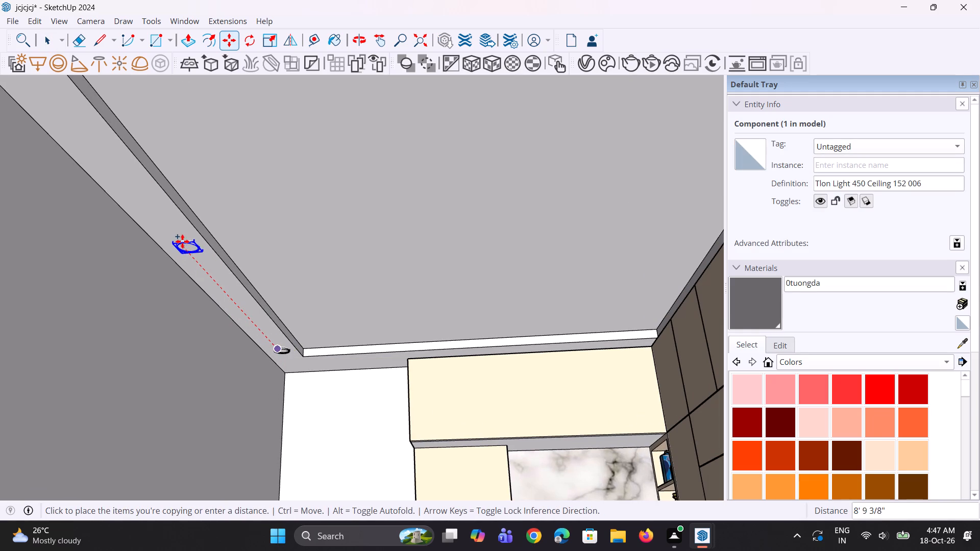
left_click(178, 231)
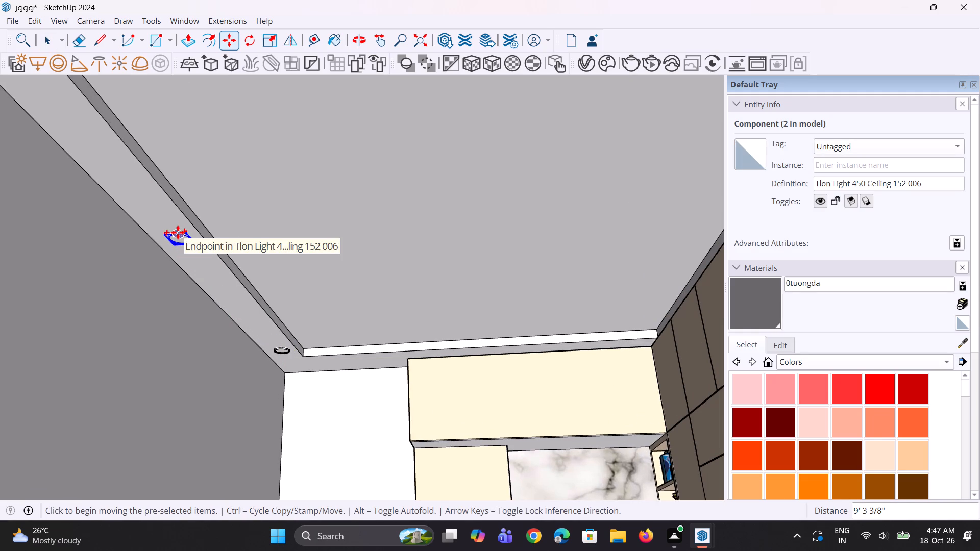
type("*3")
key("Return")
scroll(275, 320, "down", 5)
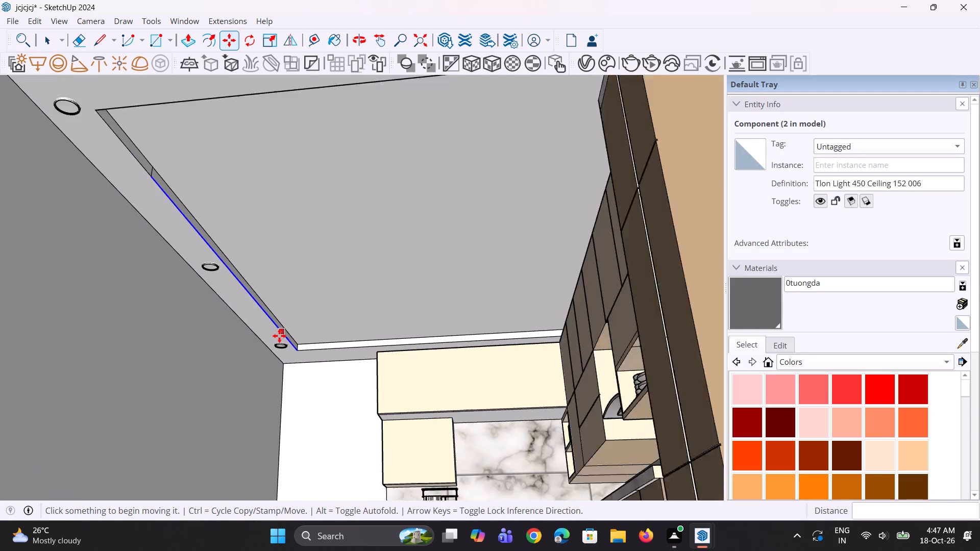
scroll(279, 336, "down", 3)
middle_click_drag(279, 336, 242, 337)
key("space")
key("space")
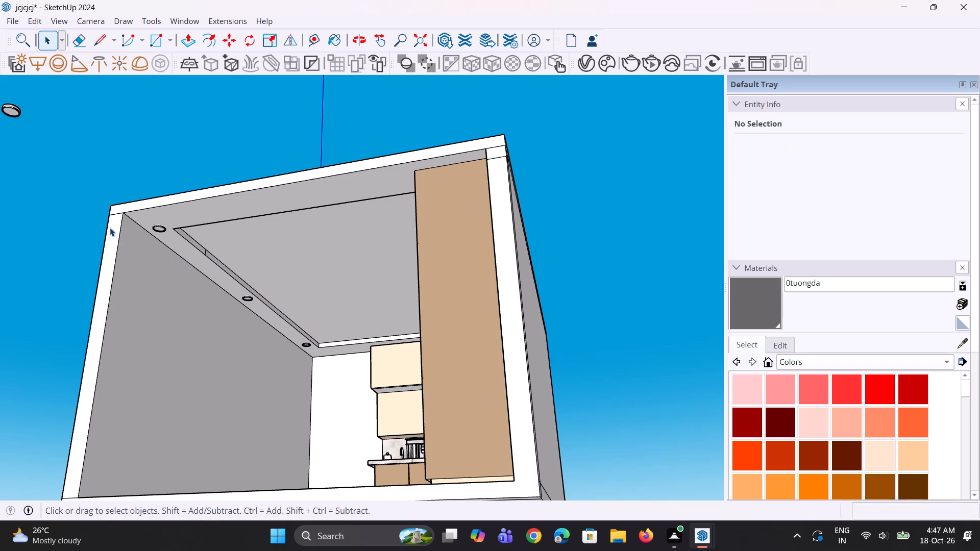
Delete the extra ceiling light at the end of the row, outside the room.
left_click(9, 101)
left_click(12, 108)
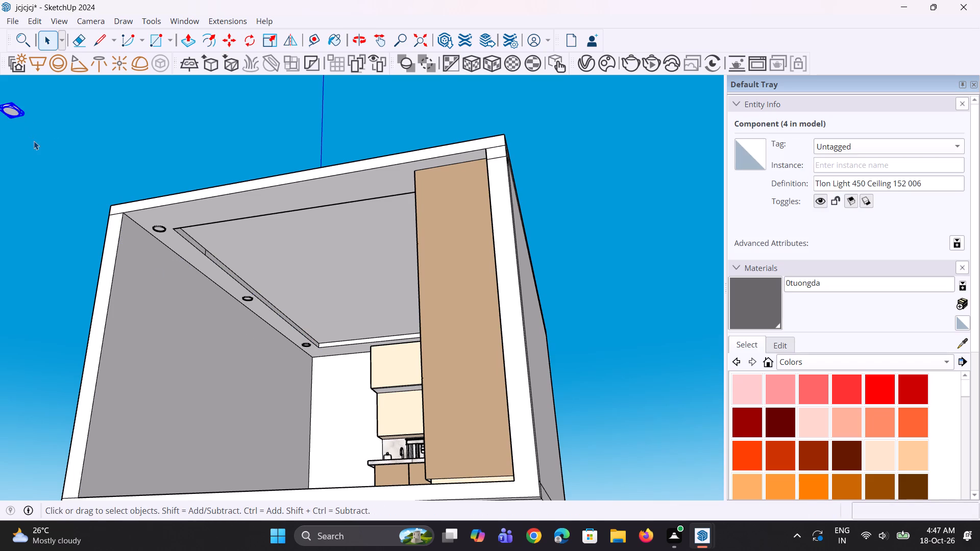
key("Delete")
Copy the corner ceiling light about 3' 6 7/16" onto the border strip along the back wall.
middle_click_drag(181, 310, 274, 287)
scroll(251, 345, "up", 1)
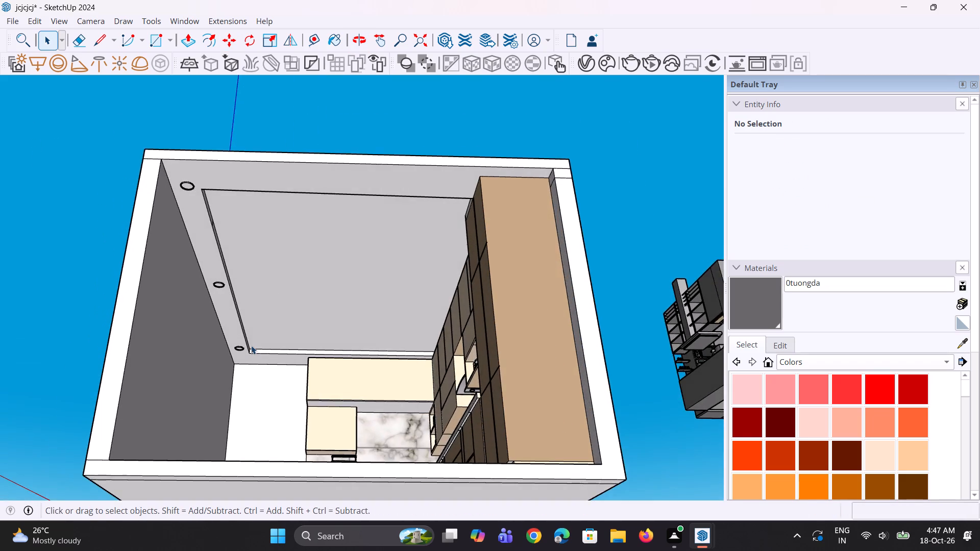
scroll(251, 345, "up", 4)
middle_click_drag(245, 349, 256, 375)
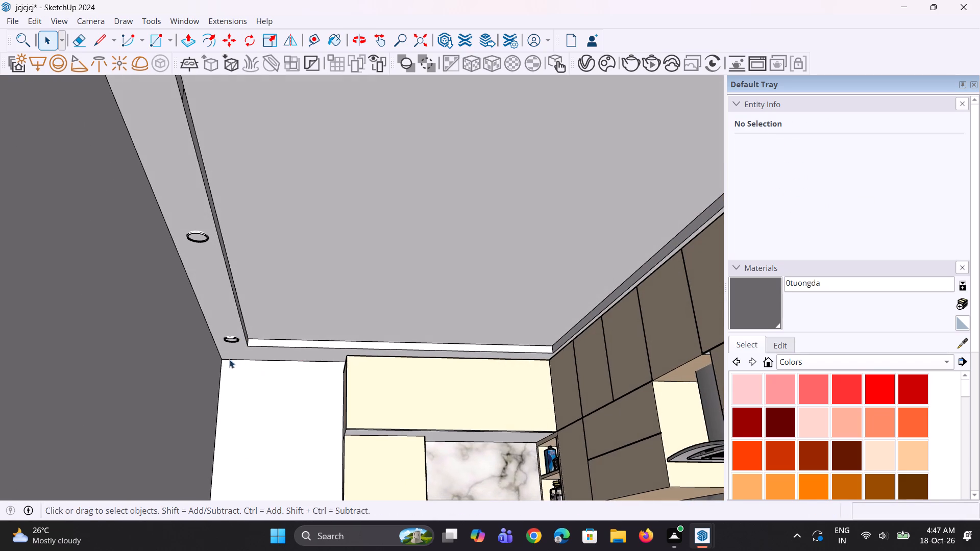
left_click(232, 344)
middle_click_drag(248, 366, 263, 399)
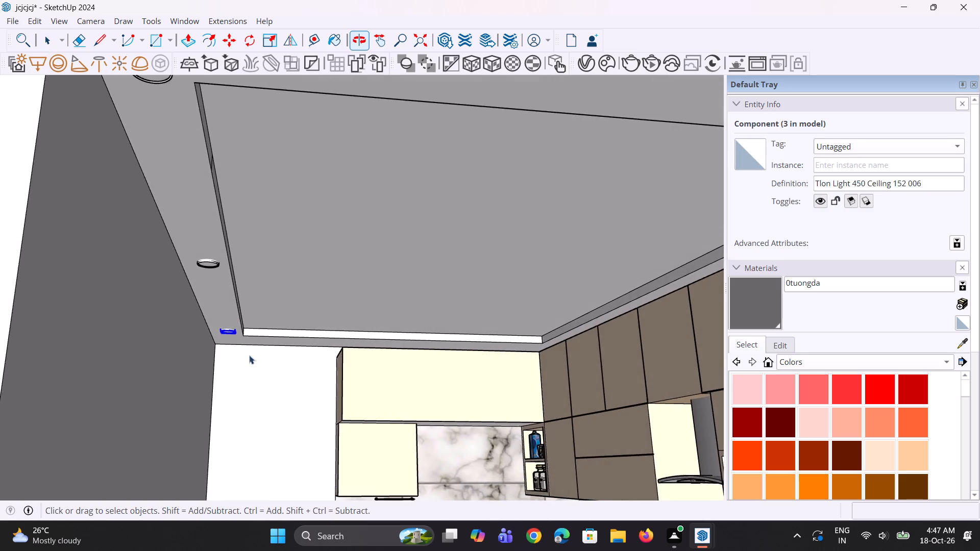
scroll(244, 347, "up", 4)
key("m")
left_click(231, 329)
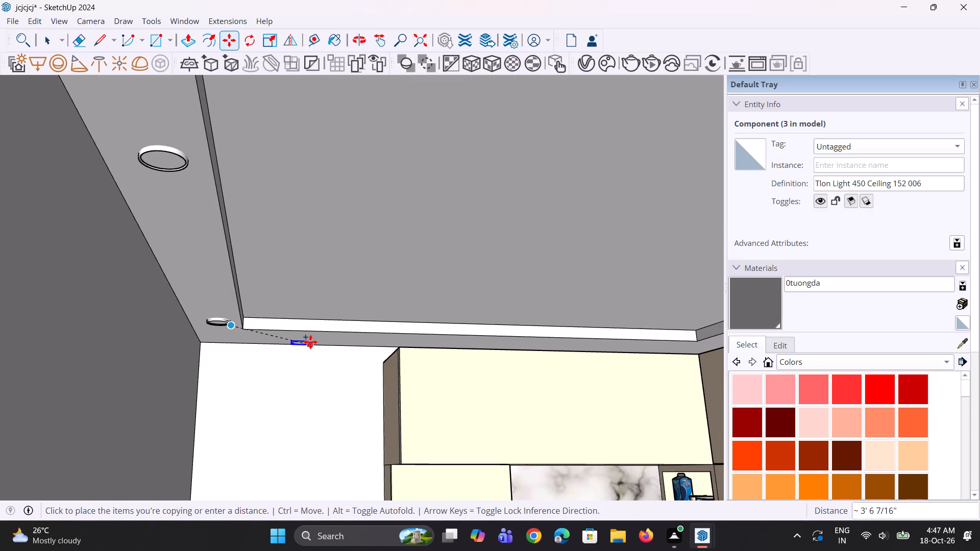
left_click(310, 341)
Move the copied light about 6" off the back wall edge, and adjust its position within the border strip by about 3".
middle_click_drag(296, 361, 296, 330)
scroll(310, 359, "up", 7)
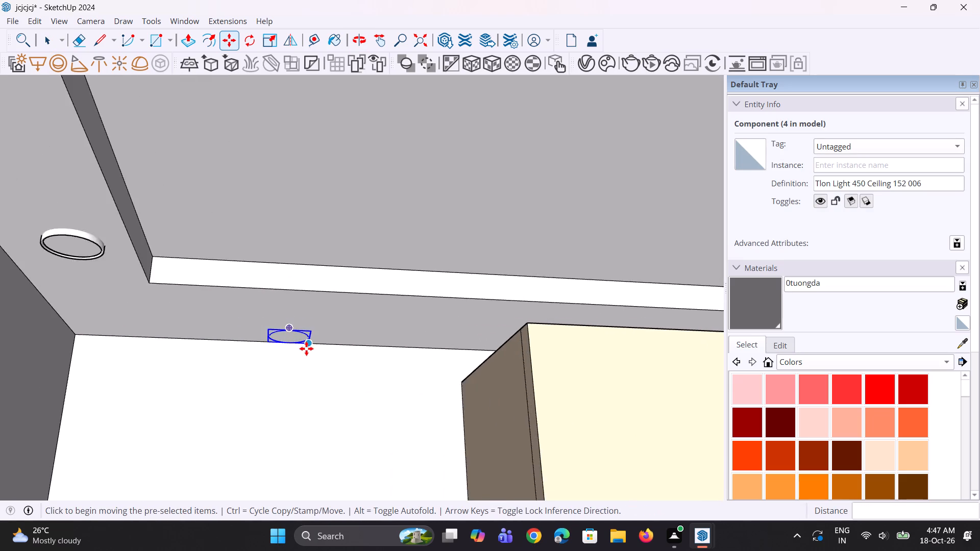
scroll(306, 348, "up", 2)
left_click(306, 345)
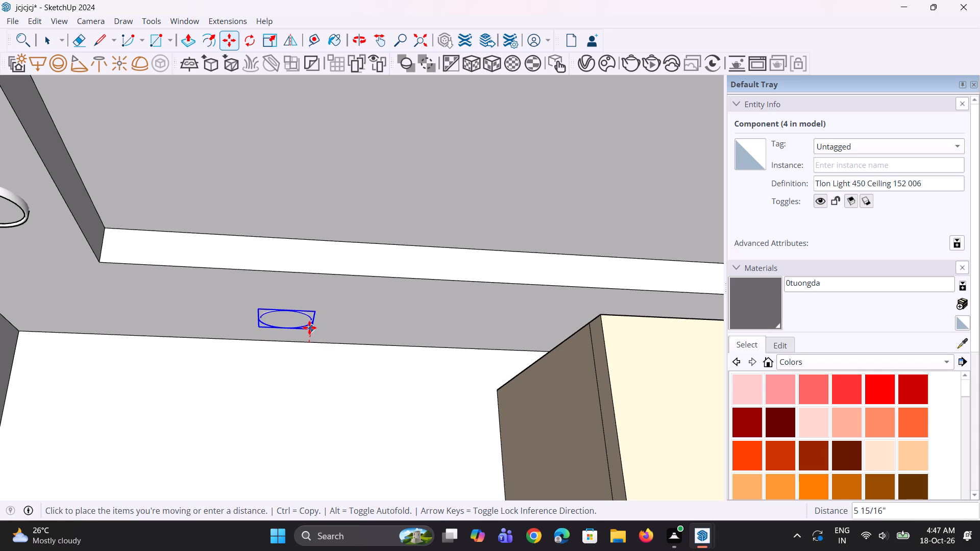
left_click(309, 325)
left_click(309, 329)
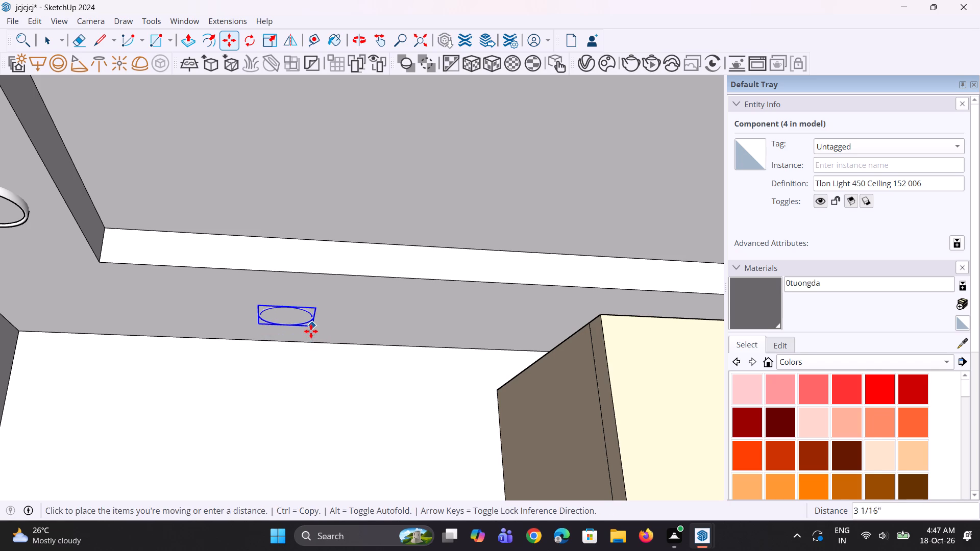
left_click(311, 331)
Move the copied light down about 1" so its rim sits just below the back border strip.
middle_click_drag(317, 339, 236, 346)
scroll(322, 343, "up", 4)
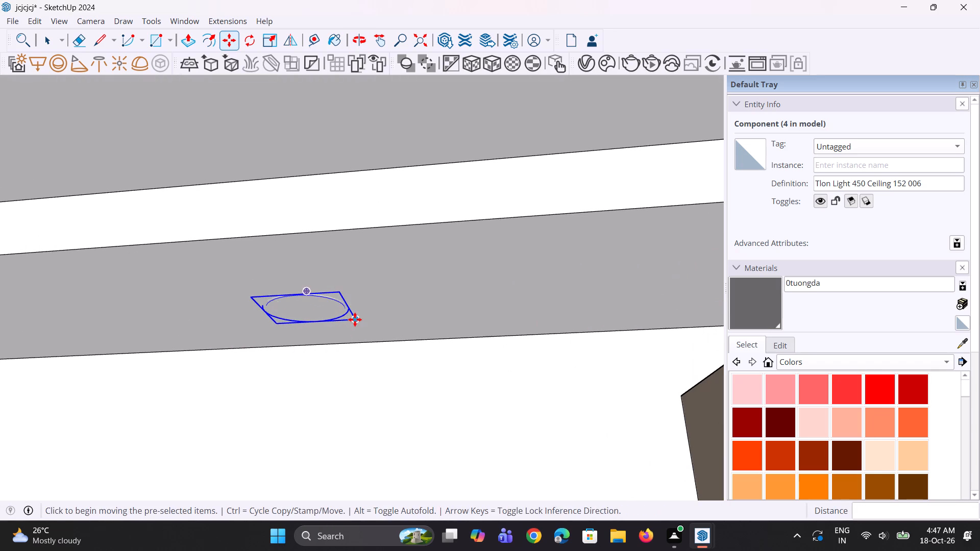
left_click(355, 319)
left_click(351, 331)
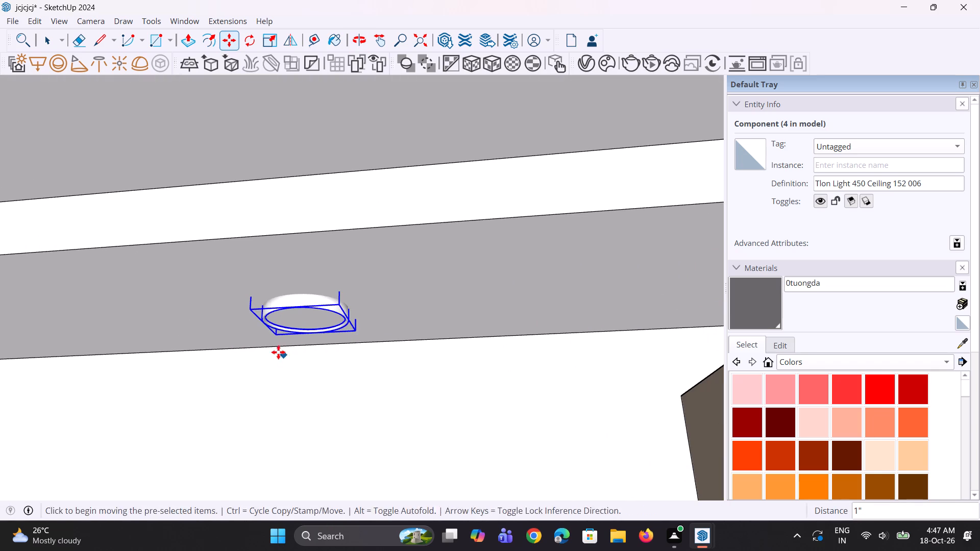
middle_click_drag(278, 352, 301, 338)
scroll(246, 342, "down", 4)
middle_click_drag(265, 339, 304, 345)
scroll(273, 340, "down", 1)
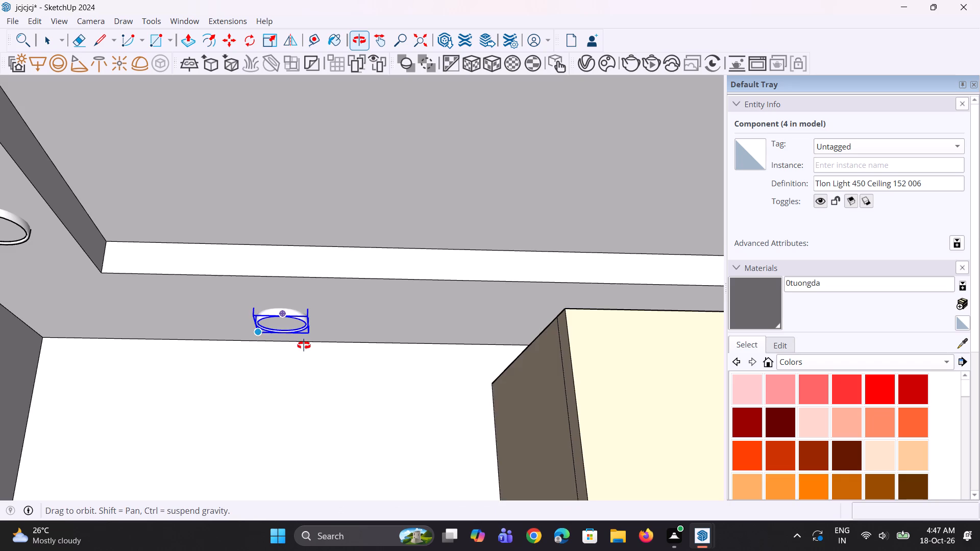
middle_click_drag(304, 345, 313, 347)
scroll(244, 347, "down", 3)
middle_click_drag(313, 354, 330, 379)
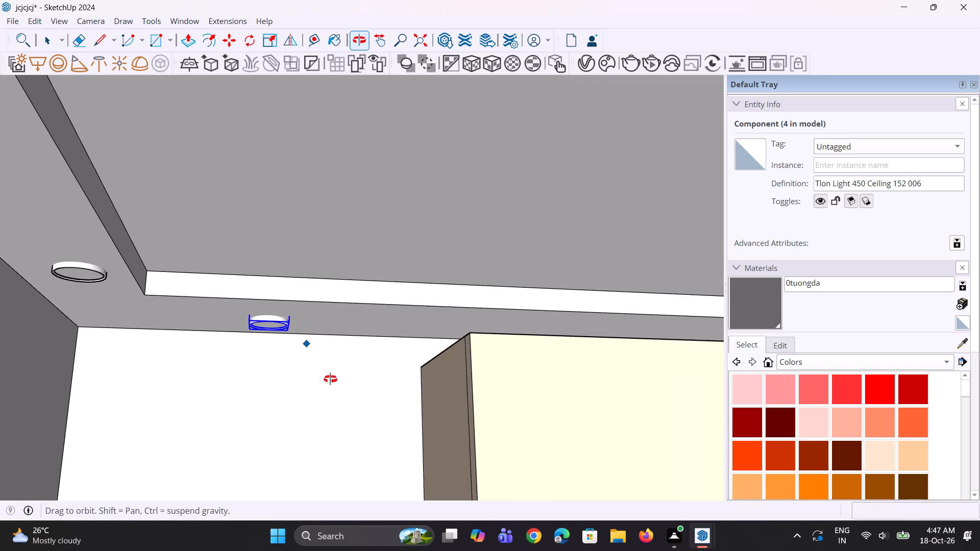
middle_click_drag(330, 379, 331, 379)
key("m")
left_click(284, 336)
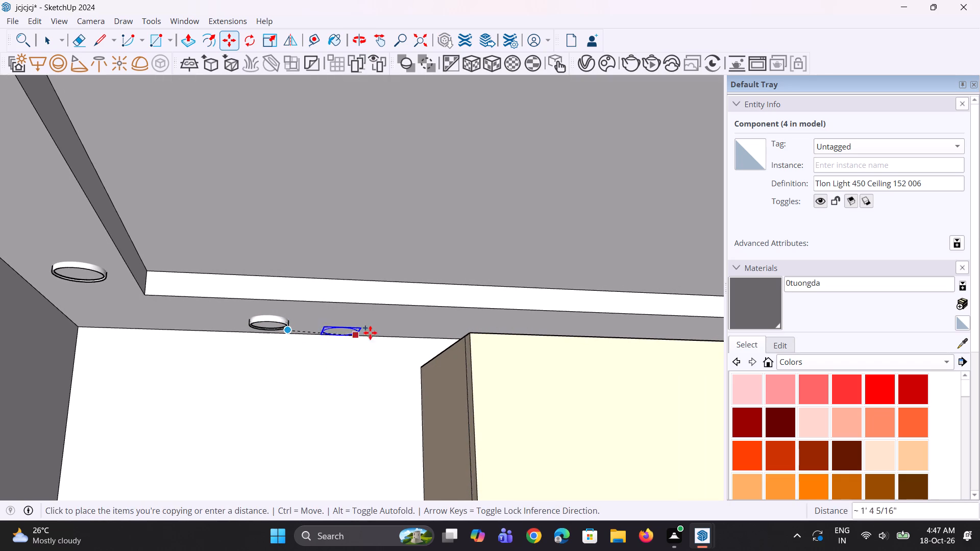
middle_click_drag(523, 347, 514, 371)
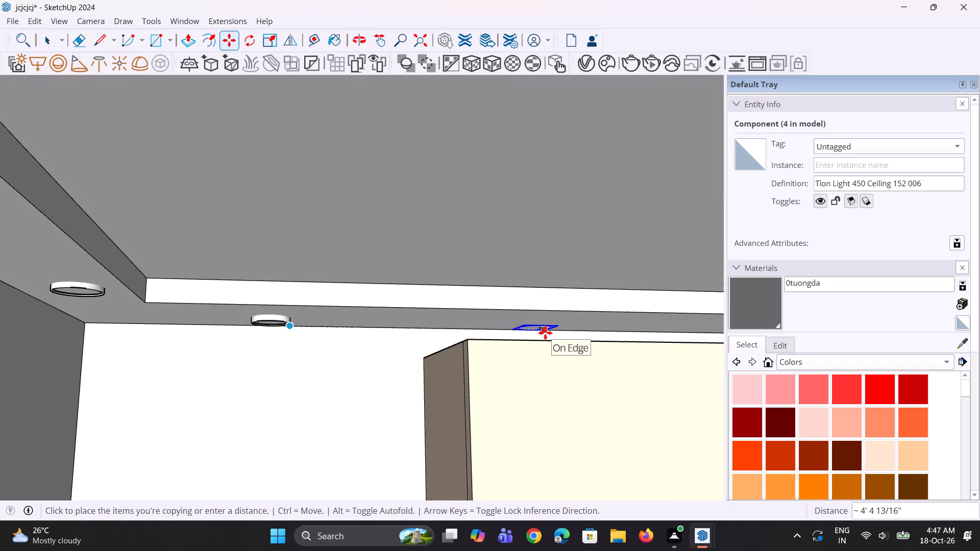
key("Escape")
Raise the first ceiling light along the back wall slightly so it sits recessed in the border strip.
scroll(492, 349, "up", 1)
middle_click(475, 344)
scroll(449, 343, "up", 1)
scroll(319, 353, "down", 5)
middle_click_drag(352, 364, 361, 365)
key("space")
key("space")
scroll(236, 337, "up", 2)
left_click(272, 331)
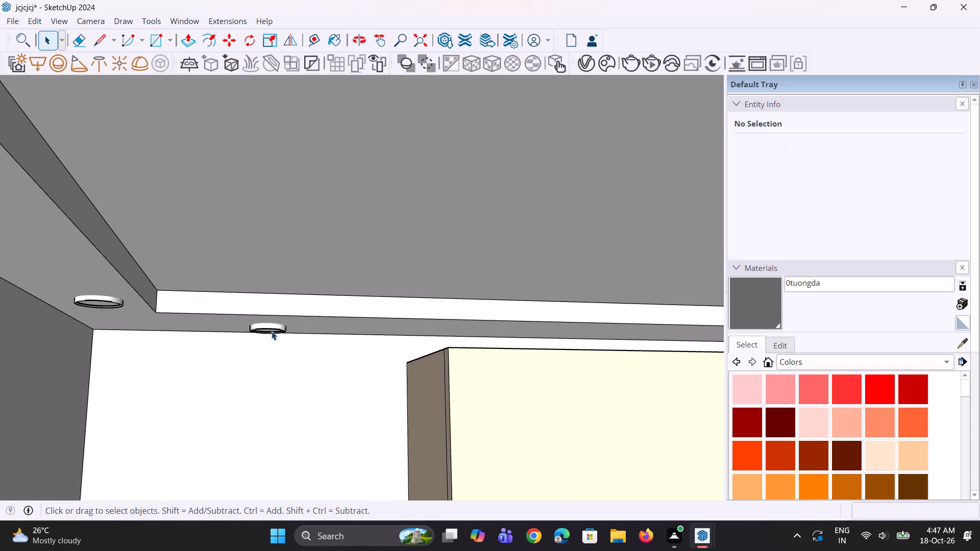
middle_click_drag(288, 339, 283, 307)
scroll(286, 335, "up", 2)
key("m")
scroll(288, 338, "up", 2)
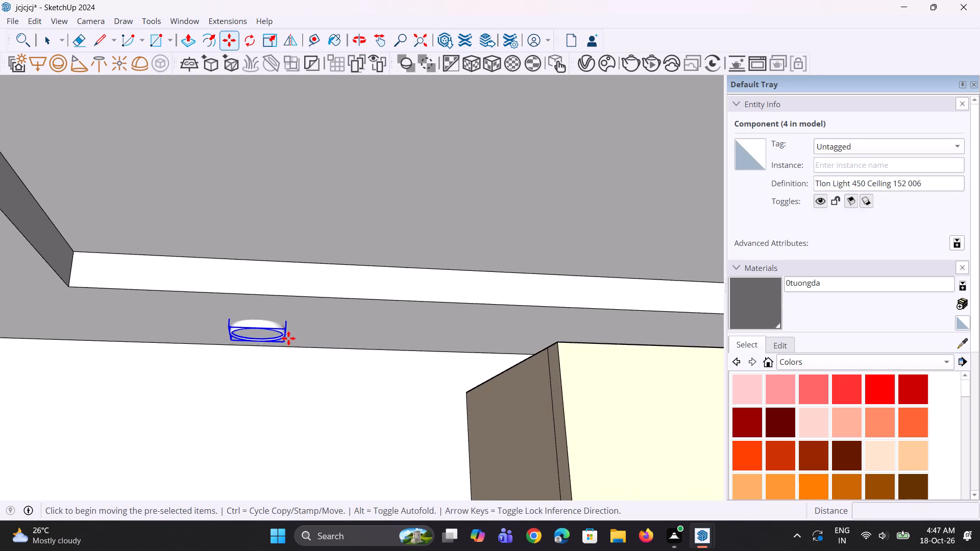
scroll(288, 338, "up", 2)
left_click(283, 344)
left_click(284, 334)
Copy the first back-wall light along the border strip and multiply it by *2 for two evenly spaced copies.
middle_click_drag(245, 350, 249, 362)
scroll(220, 340, "down", 4)
middle_click_drag(240, 367, 257, 385)
key("m")
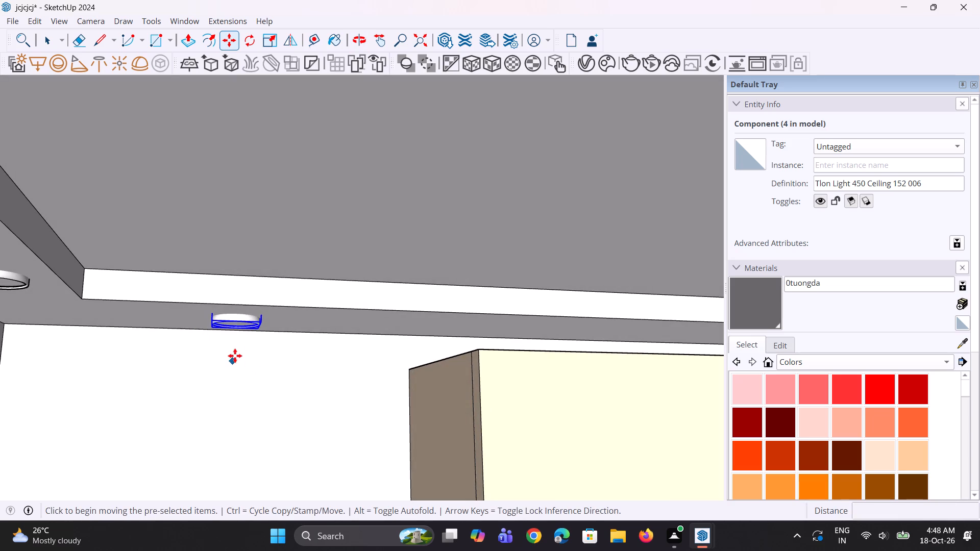
left_click(248, 333)
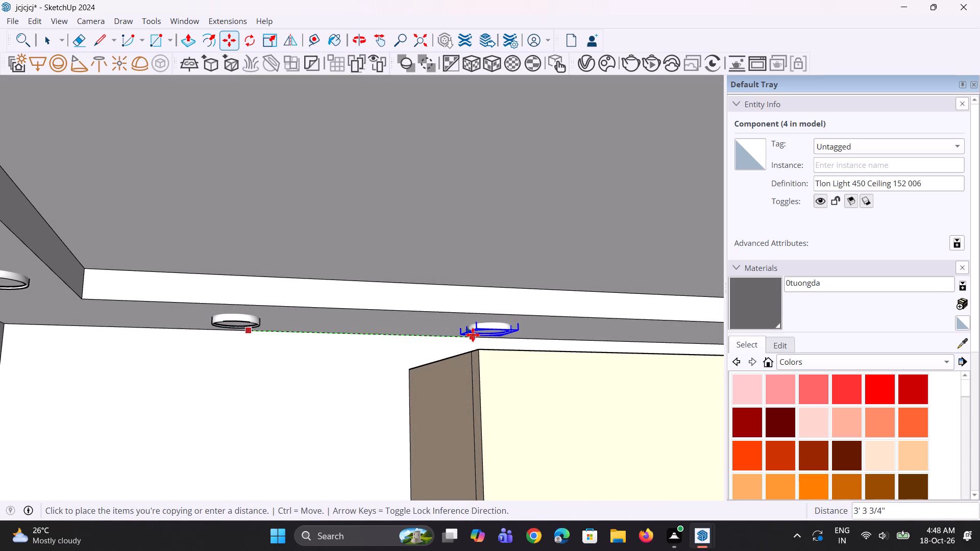
left_click(494, 335)
type("*2")
key("Return")
Copy the last light of the back-wall row about 4' 3 7/16" along the strip to the corner by the tall cabinets.
scroll(322, 354, "down", 7)
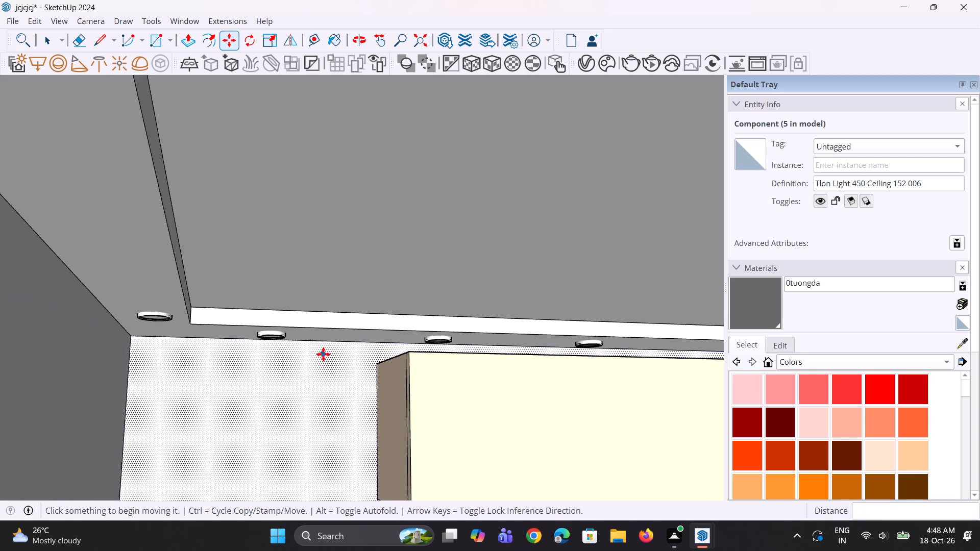
scroll(323, 354, "down", 1)
middle_click_drag(467, 403, 474, 393)
scroll(511, 362, "up", 4)
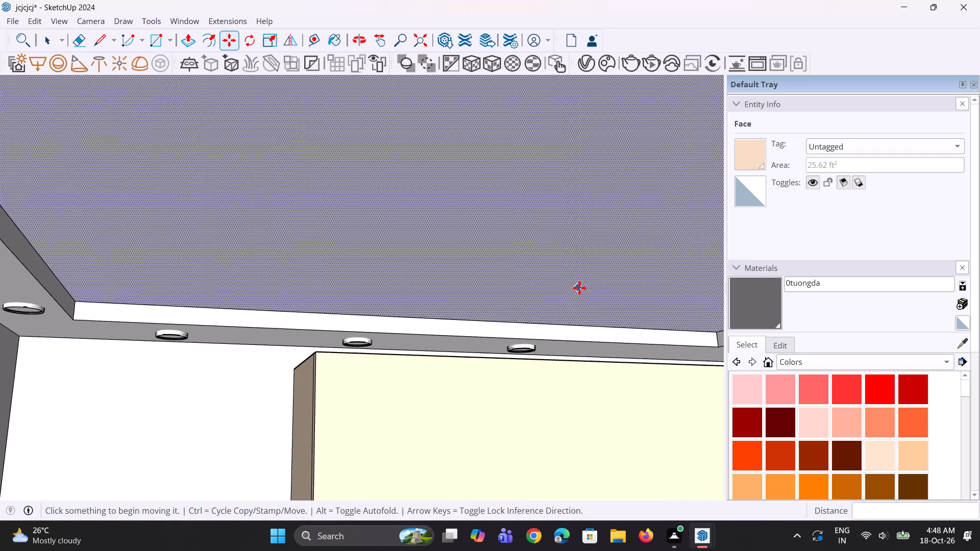
key("space")
left_click(528, 350)
scroll(500, 351, "down", 1)
middle_click_drag(500, 351, 503, 365)
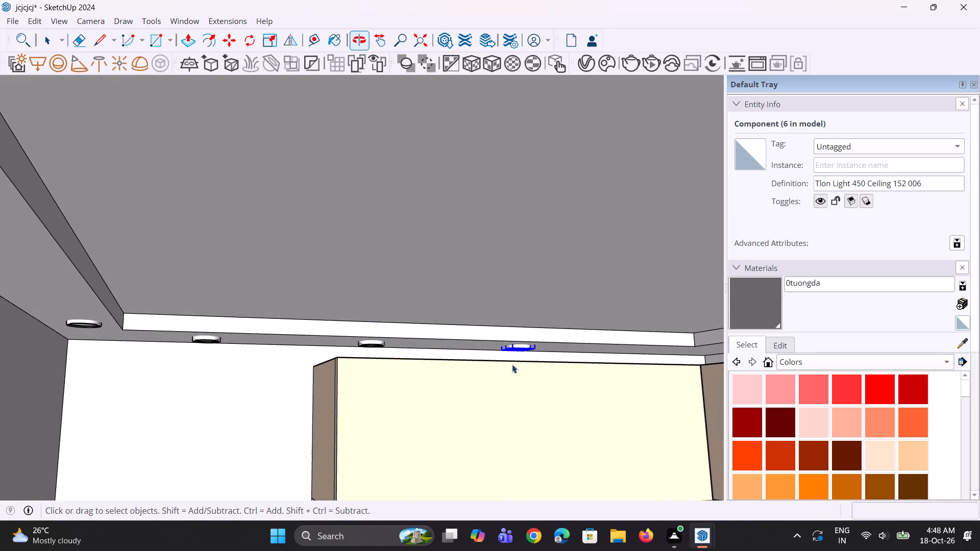
key("m")
left_click(533, 352)
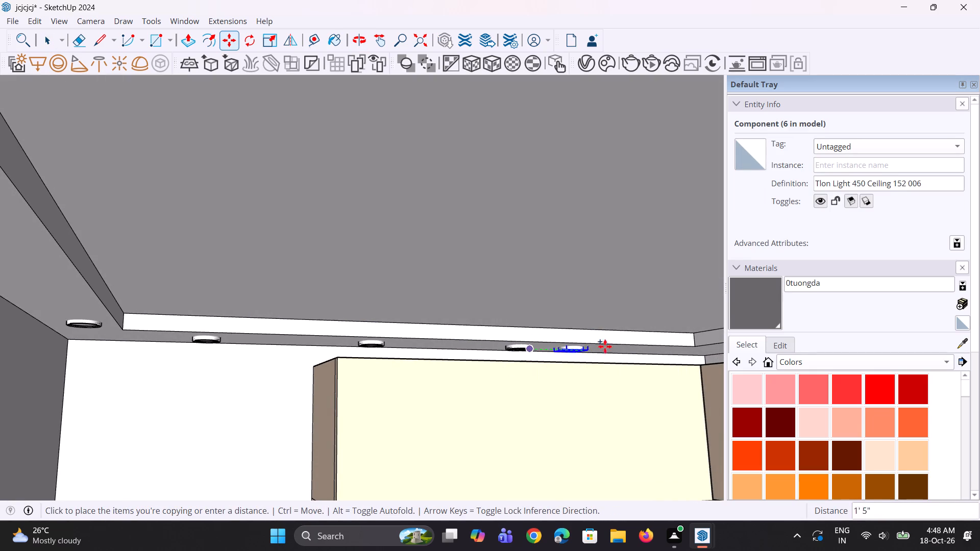
scroll(678, 356, "up", 2)
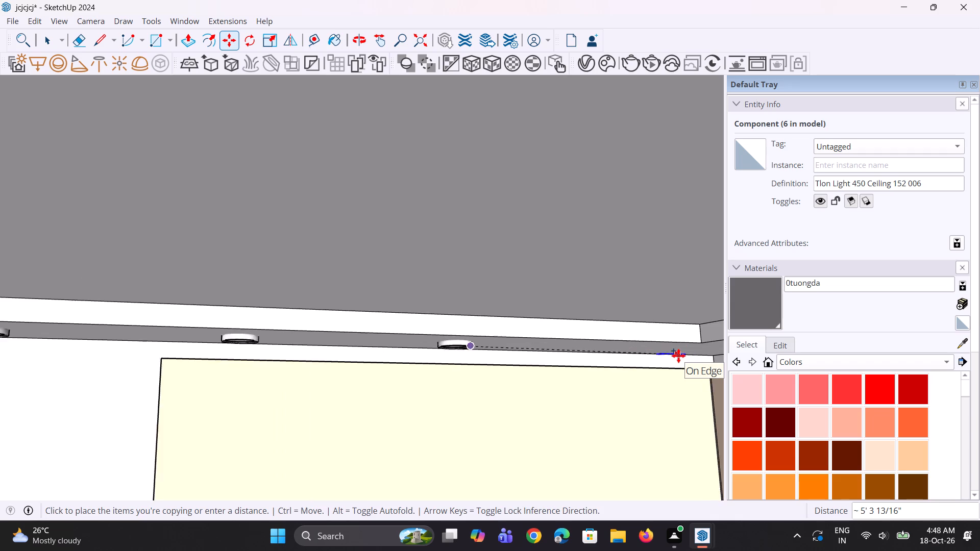
scroll(678, 356, "up", 4)
left_click(687, 344)
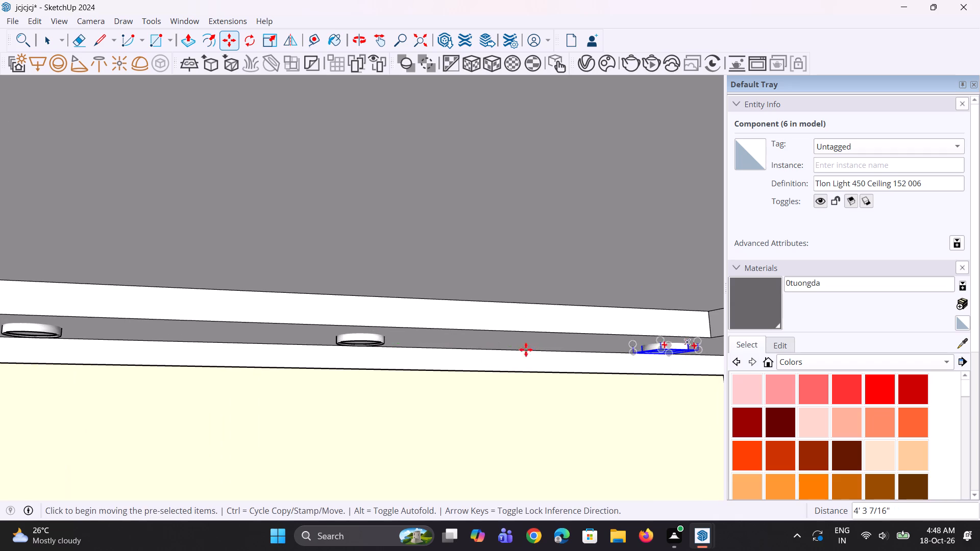
scroll(420, 370, "down", 8)
middle_click_drag(416, 370, 376, 381)
key("space")
key("space")
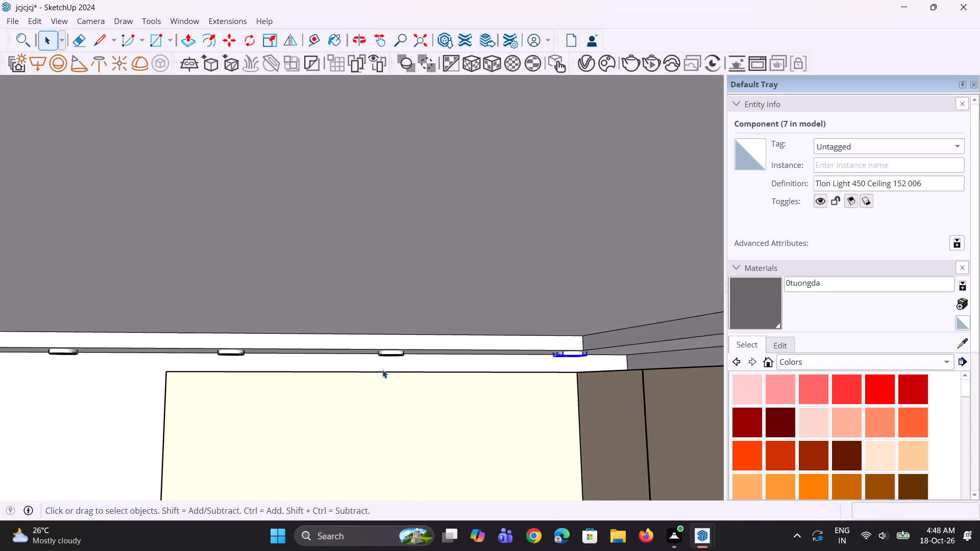
Copy the corner light about 4' 9 5/16" along the adjoining wall, near the border strip above the wall cabinets.
scroll(382, 369, "down", 4)
middle_click_drag(386, 364, 457, 343)
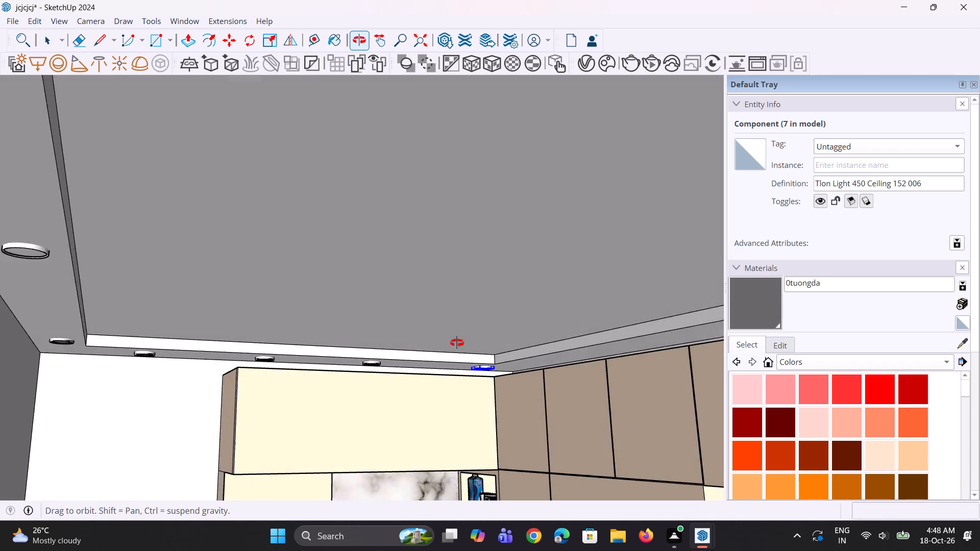
middle_click_drag(457, 343, 478, 343)
scroll(427, 375, "down", 4)
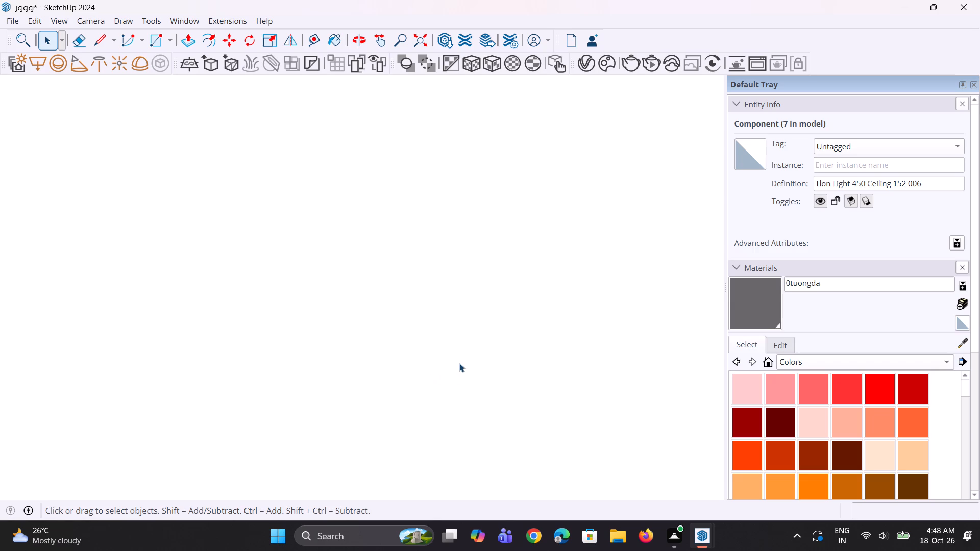
left_click(425, 48)
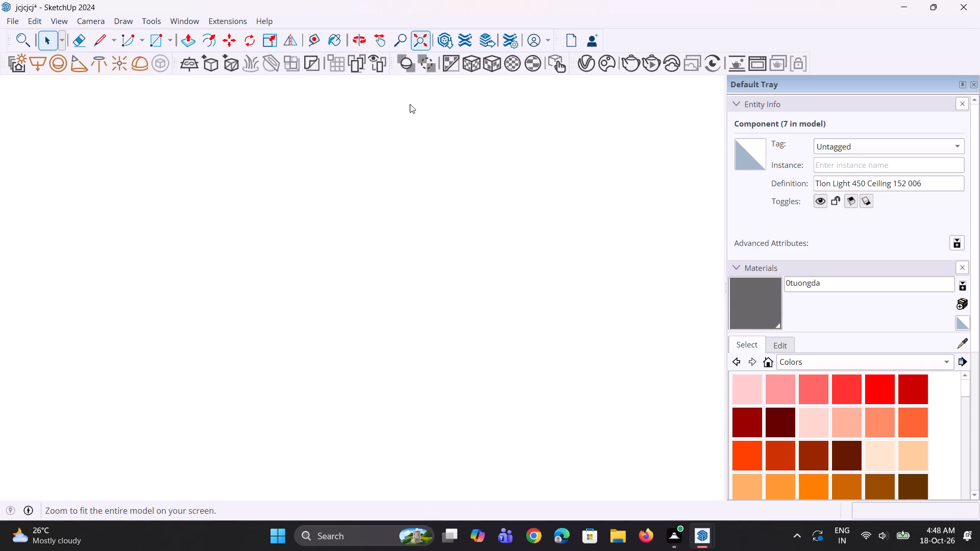
scroll(302, 334, "up", 1)
scroll(189, 266, "up", 2)
middle_click_drag(194, 268, 206, 291)
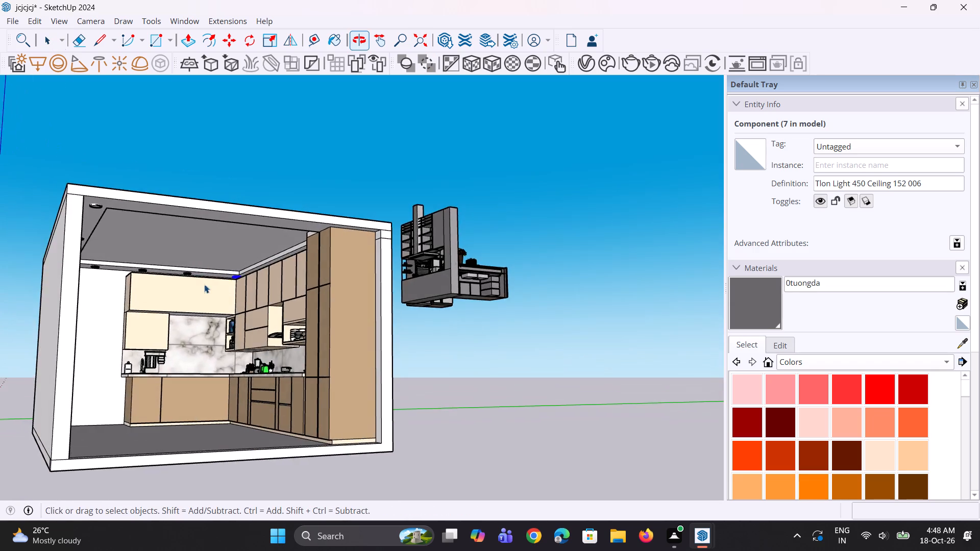
scroll(210, 258, "up", 12)
middle_click_drag(366, 290, 470, 318)
key("b")
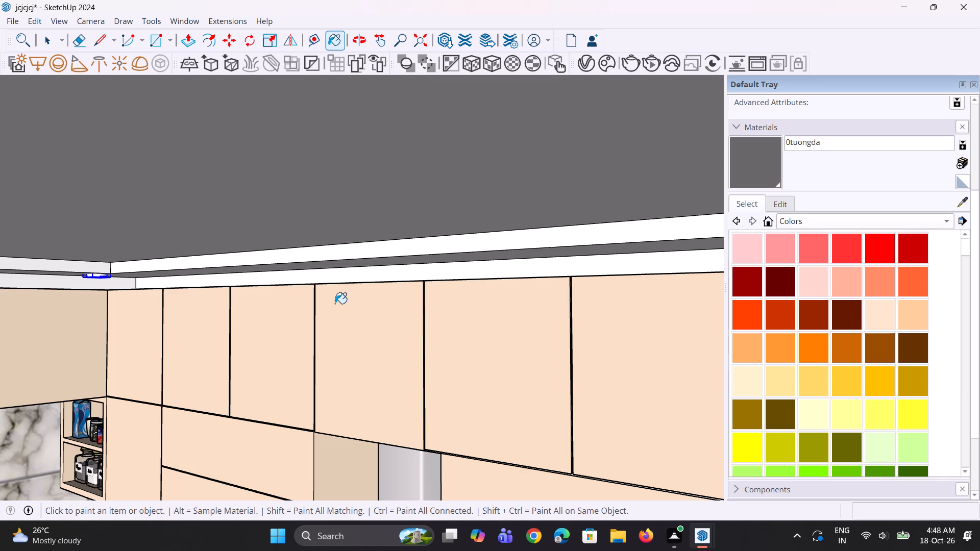
key("m")
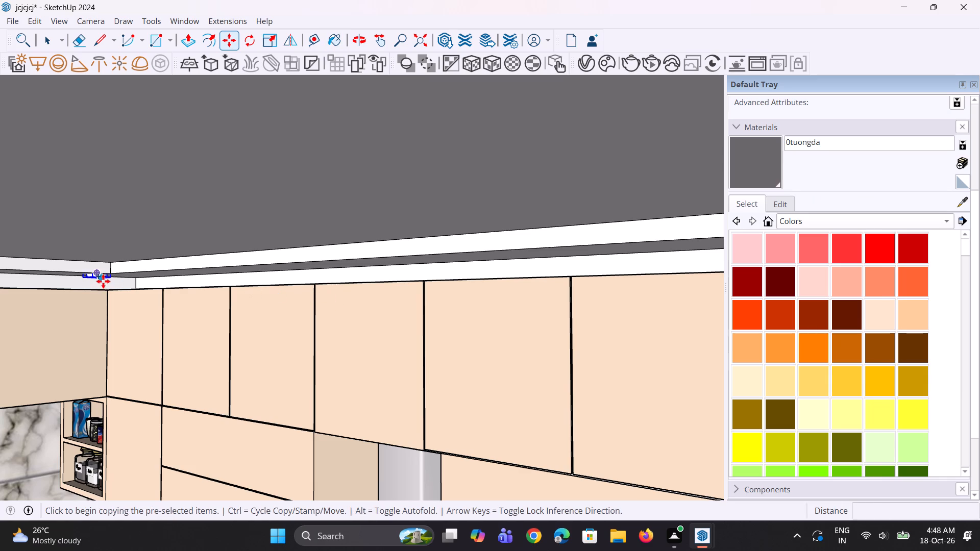
left_click(103, 281)
middle_click_drag(168, 277, 185, 257)
scroll(202, 250, "up", 1)
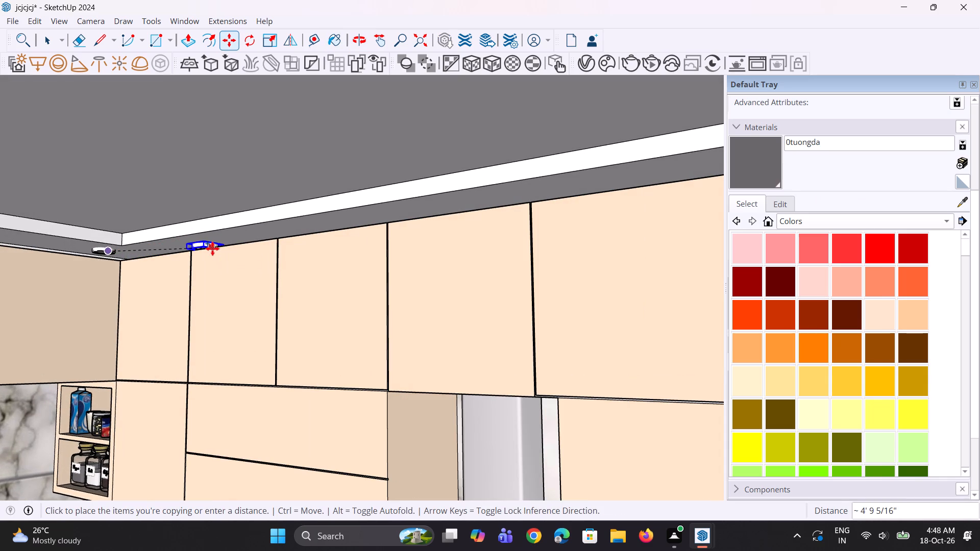
left_click(212, 248)
Move the copied light about 5 13/16" onto the side border strip and shift it a little further along the strip.
middle_click_drag(219, 273, 226, 306)
scroll(211, 266, "up", 6)
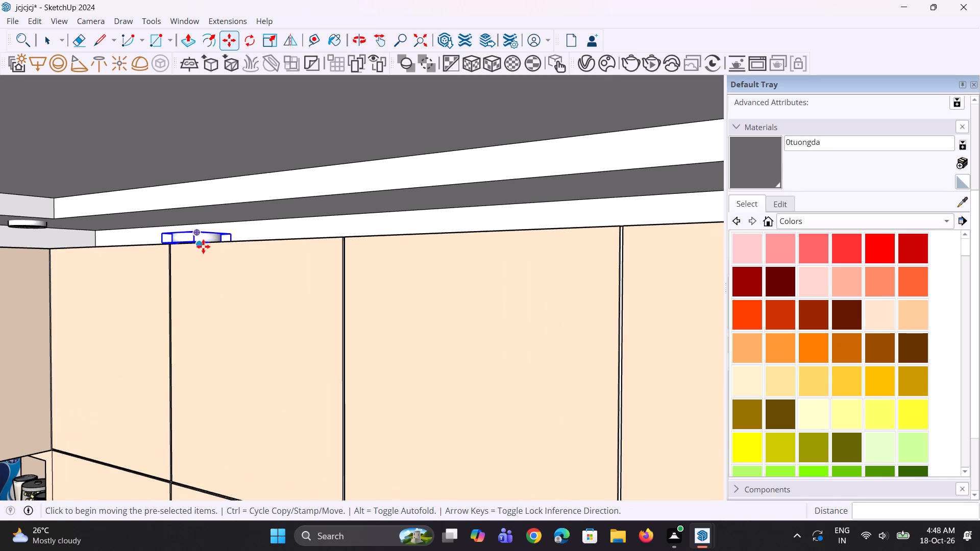
left_click(203, 246)
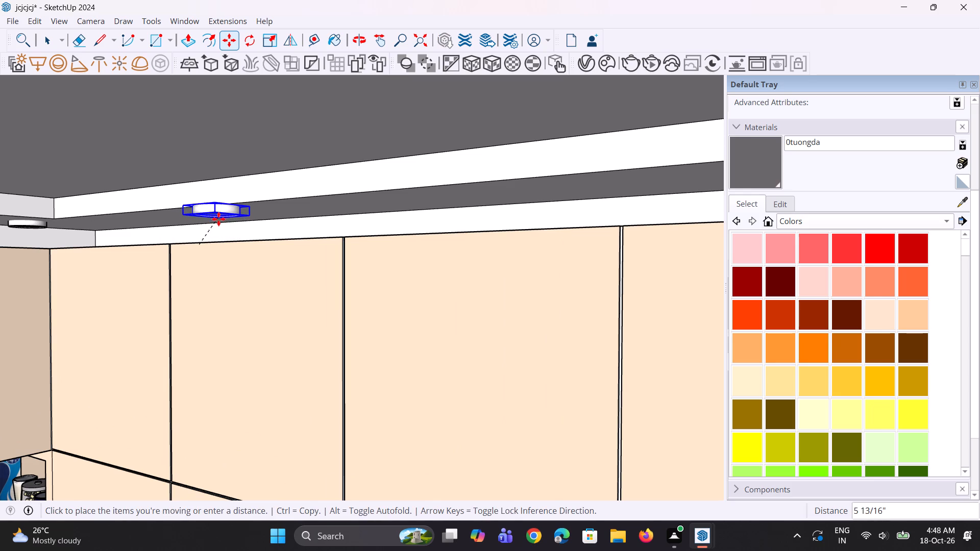
left_click(218, 219)
scroll(229, 223, "up", 6)
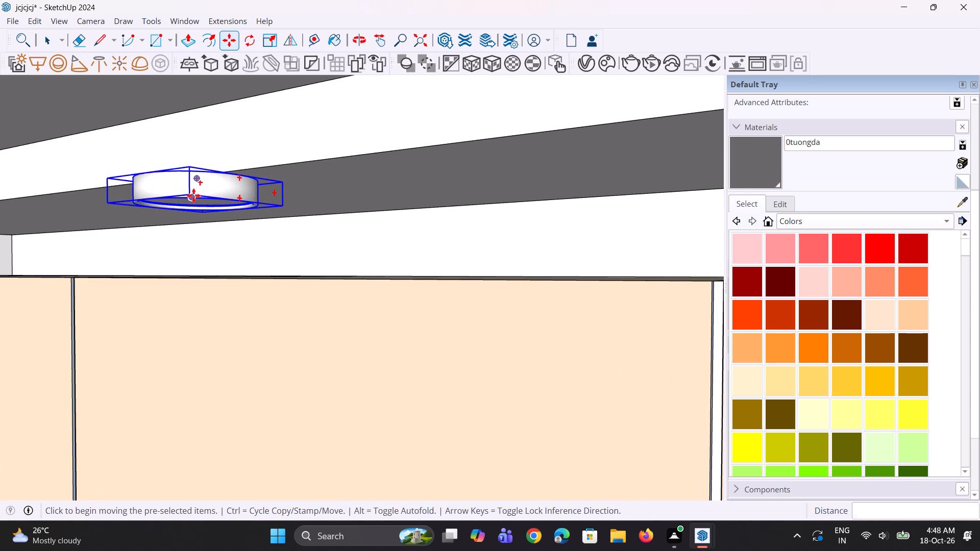
left_click(193, 195)
left_click(267, 200)
Raise the copied light about 1" so its body recesses into the side border strip.
scroll(292, 215, "up", 4)
left_click(358, 218)
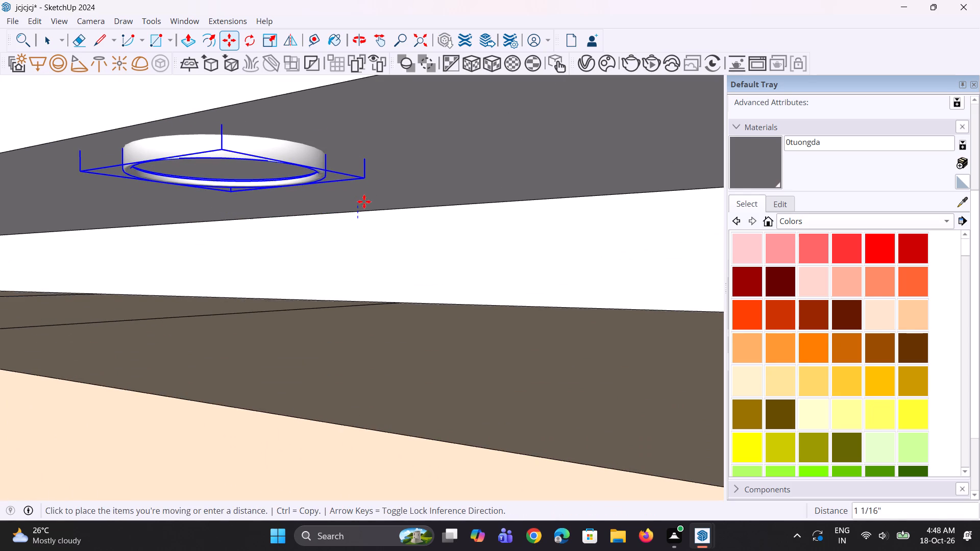
left_click(362, 204)
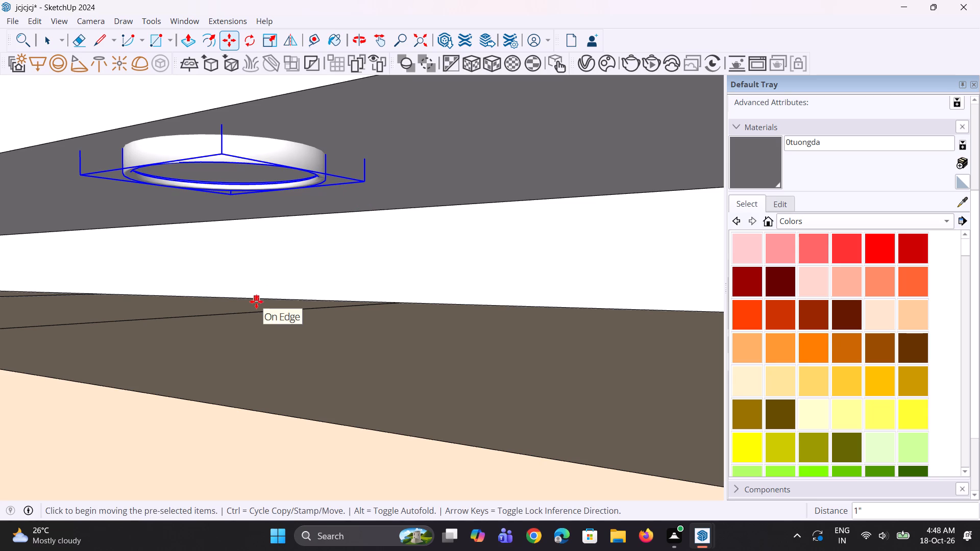
Copy the recessed light about 6' 6 1/2" along the side border strip and multiply it by *2 for two evenly spaced copies.
scroll(119, 303, "down", 2)
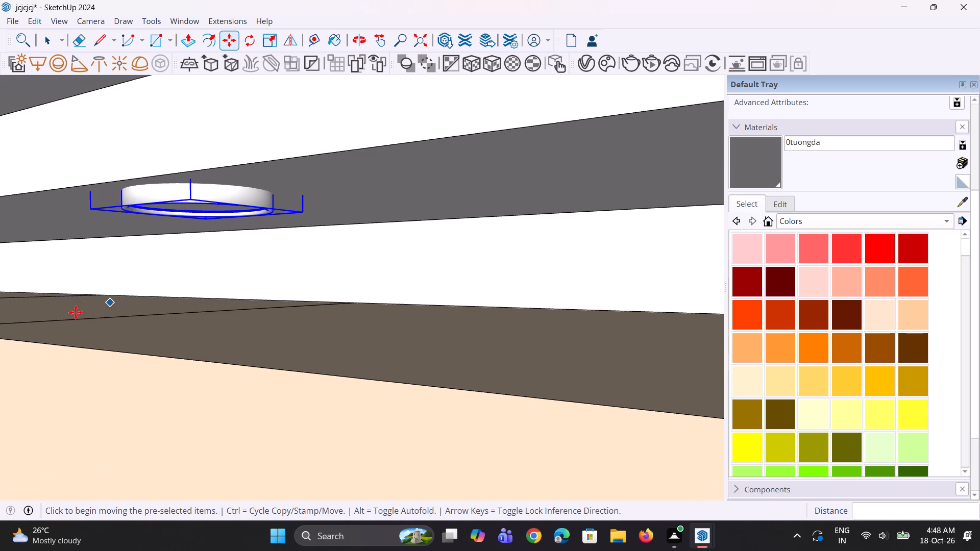
scroll(75, 312, "down", 4)
middle_click_drag(77, 312, 121, 312)
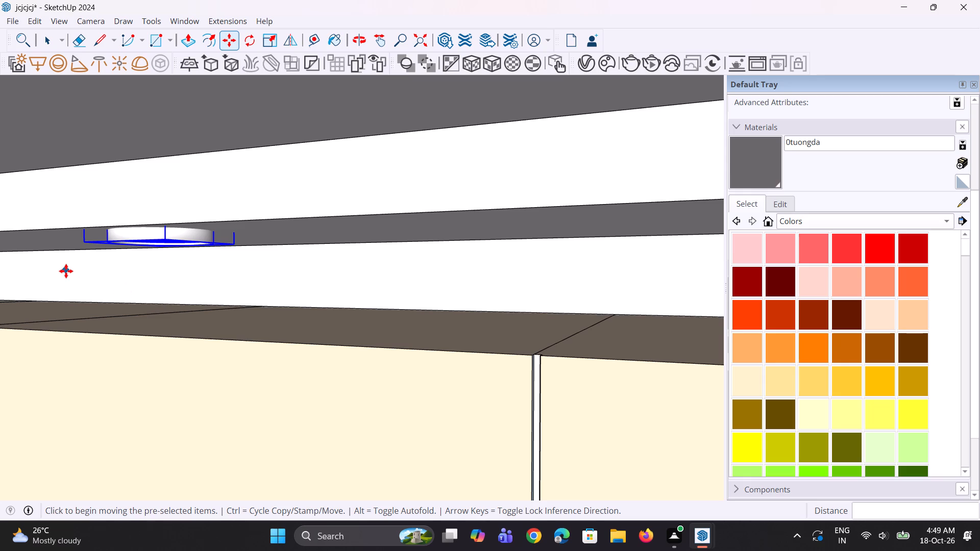
scroll(65, 270, "down", 4)
middle_click_drag(101, 317, 155, 295)
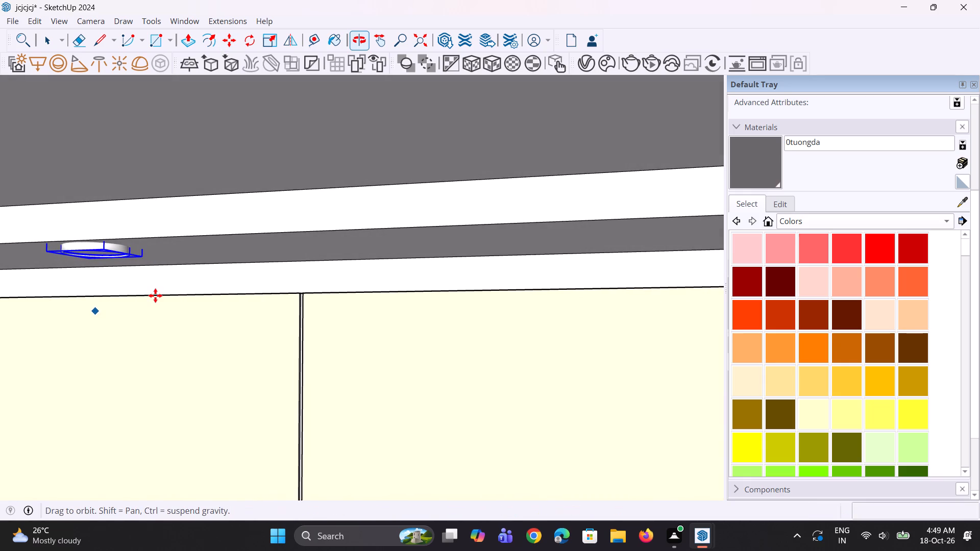
key("m")
left_click(135, 258)
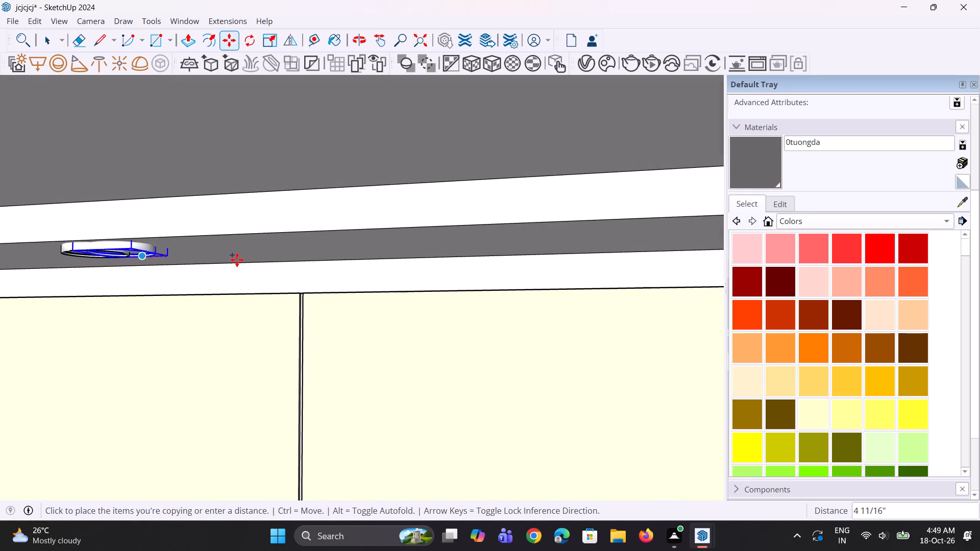
scroll(362, 253, "down", 12)
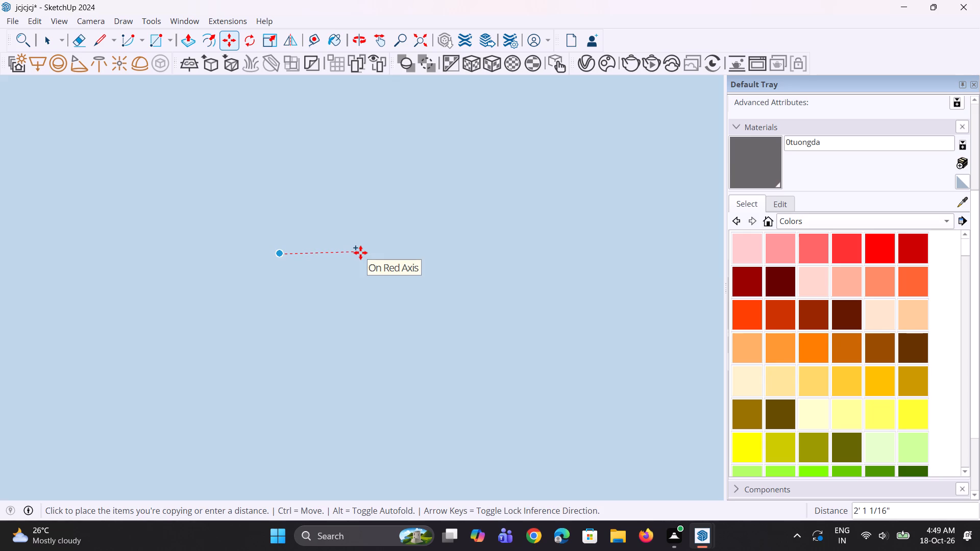
left_click(418, 48)
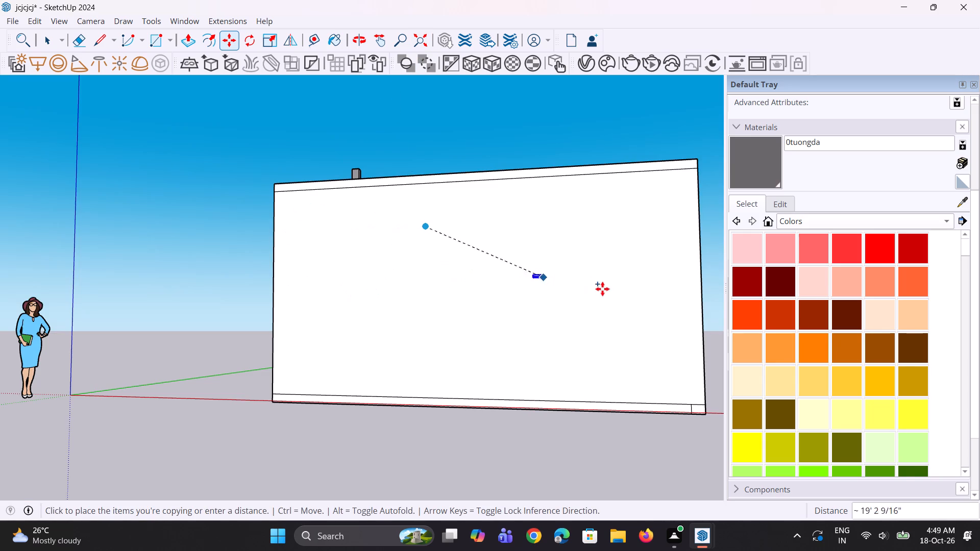
middle_click_drag(602, 289, 440, 310)
scroll(552, 275, "up", 3)
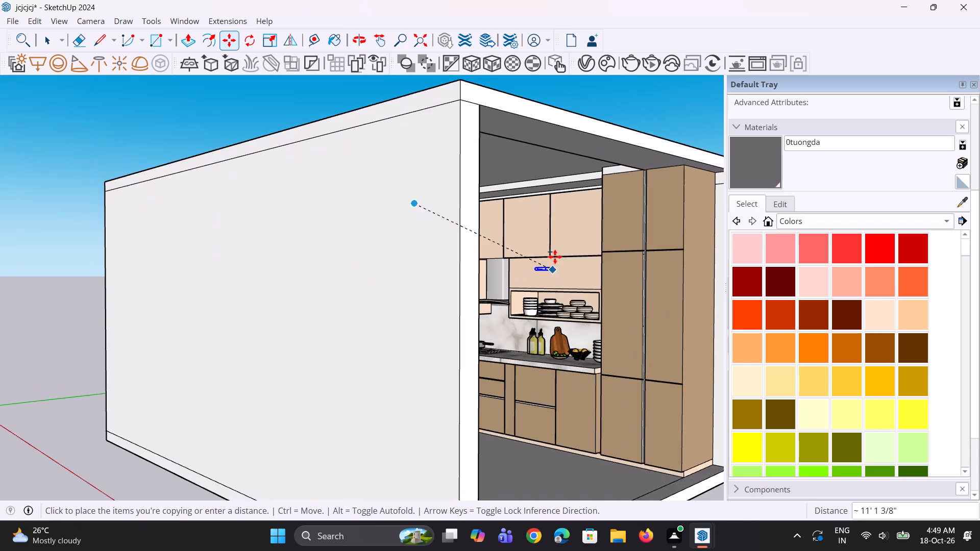
scroll(543, 221, "up", 6)
scroll(462, 187, "up", 4)
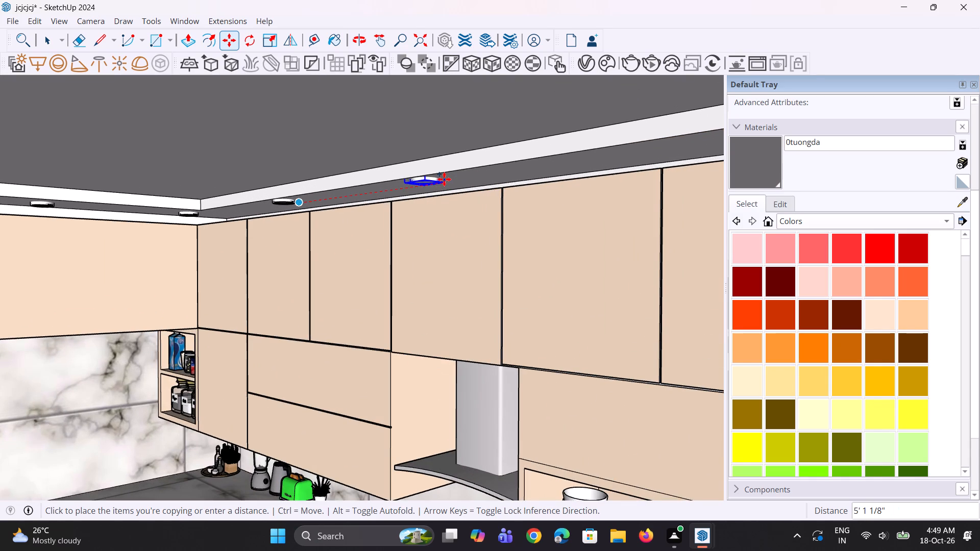
left_click(502, 172)
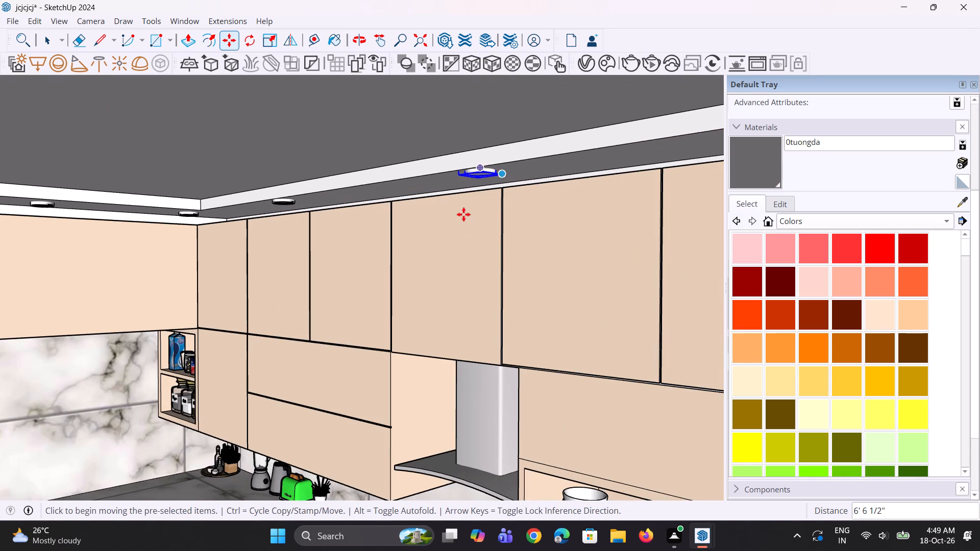
scroll(428, 221, "down", 4)
type("*2")
key("Return")
scroll(424, 220, "down", 3)
middle_click(478, 230)
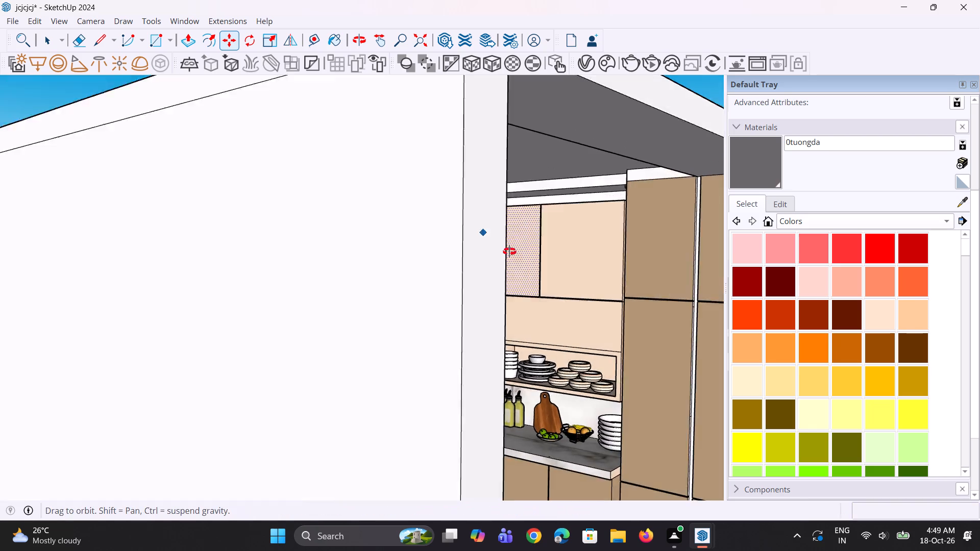
Move the two side-strip lights nearest the corner together about 5 7/8" across the strip toward the wall cabinets.
scroll(458, 204, "up", 5)
key("space")
scroll(445, 204, "up", 2)
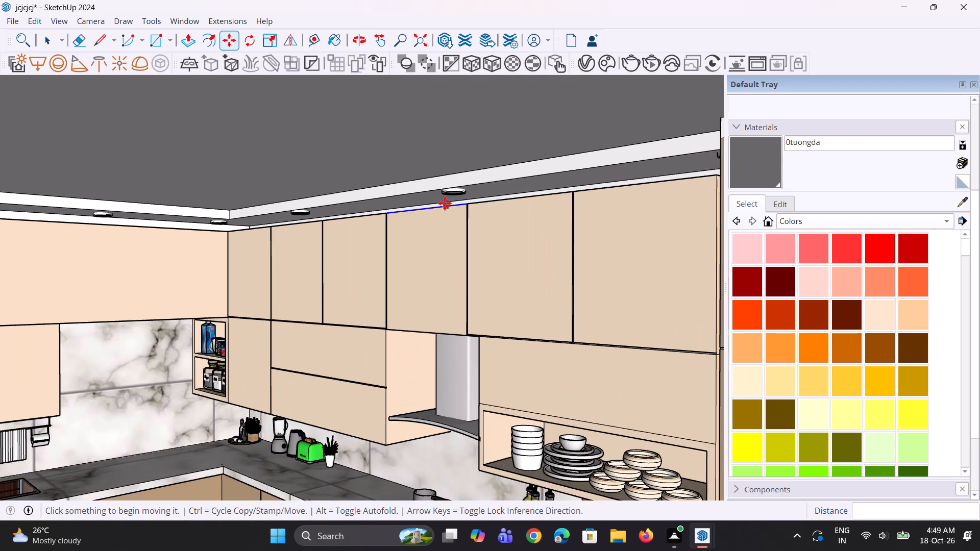
scroll(445, 203, "up", 3)
left_click(455, 189)
scroll(324, 194, "up", 2)
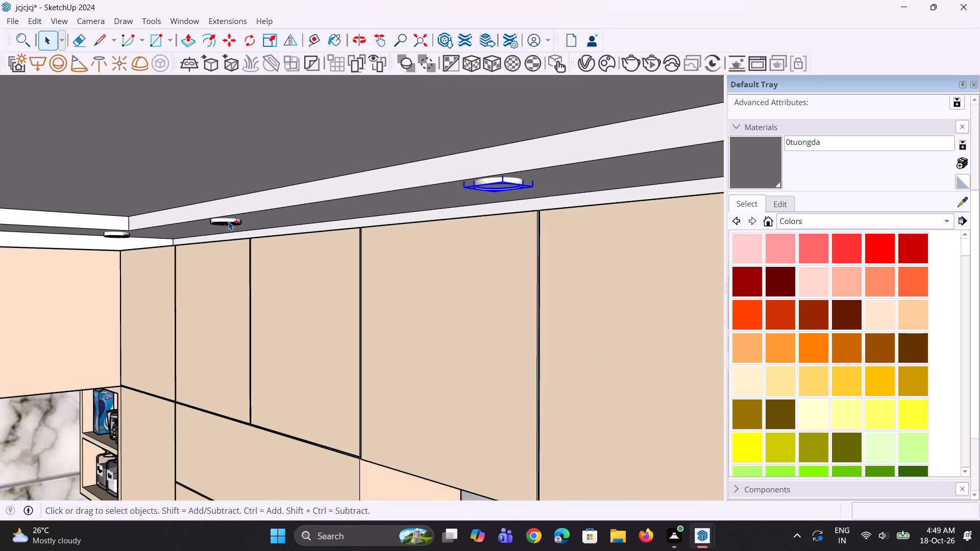
left_click(228, 221, "ctrl")
scroll(212, 221, "up", 4)
key("m")
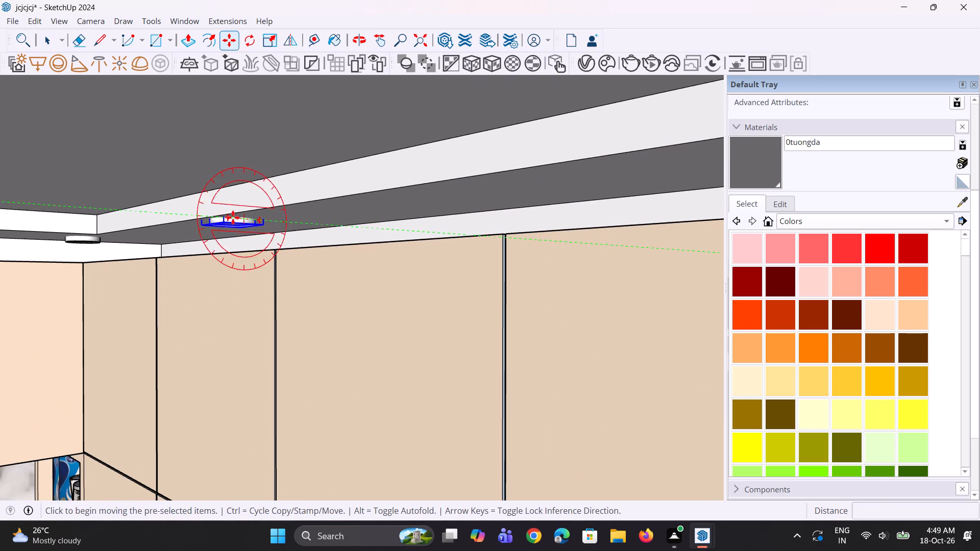
left_click(233, 217)
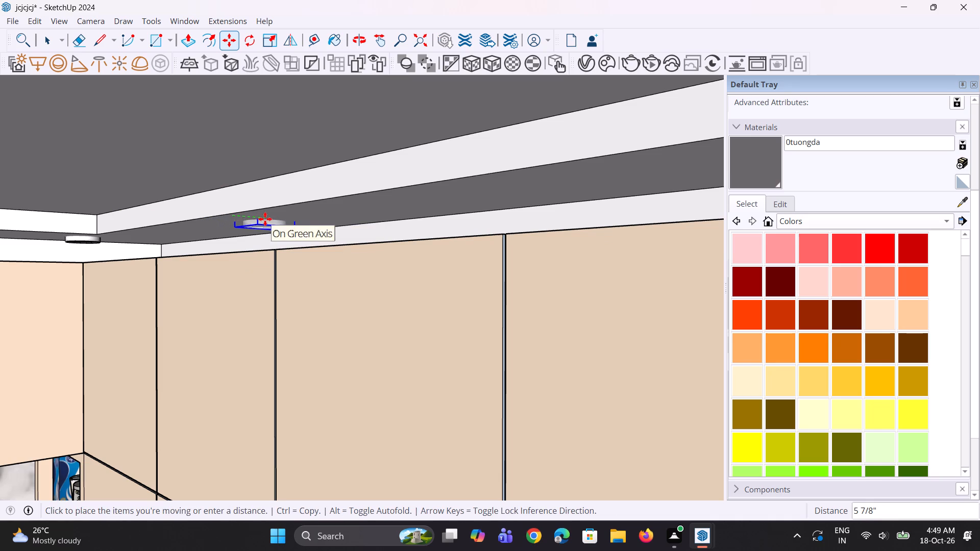
left_click(265, 219)
scroll(286, 255, "down", 8)
middle_click_drag(300, 257, 334, 264)
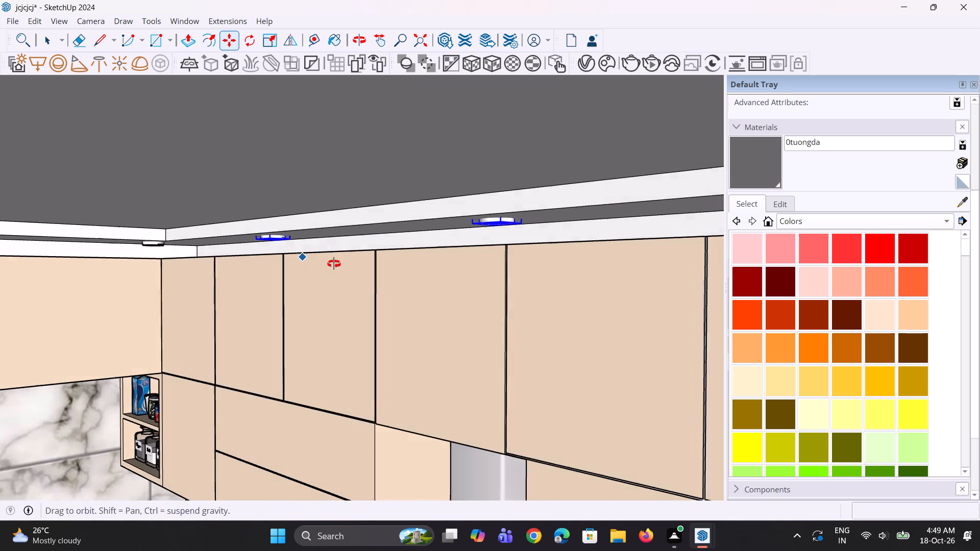
middle_click_drag(334, 264, 337, 264)
Move the second light from the corner on the side strip about 1' 3 11/16" back along the strip toward the corner.
key("space")
scroll(446, 230, "up", 6)
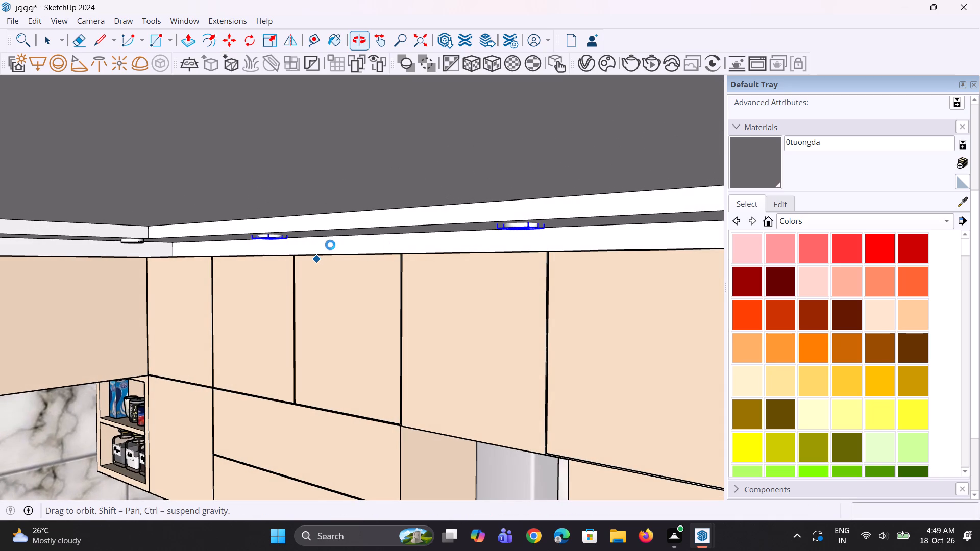
scroll(450, 232, "up", 1)
left_click(514, 224)
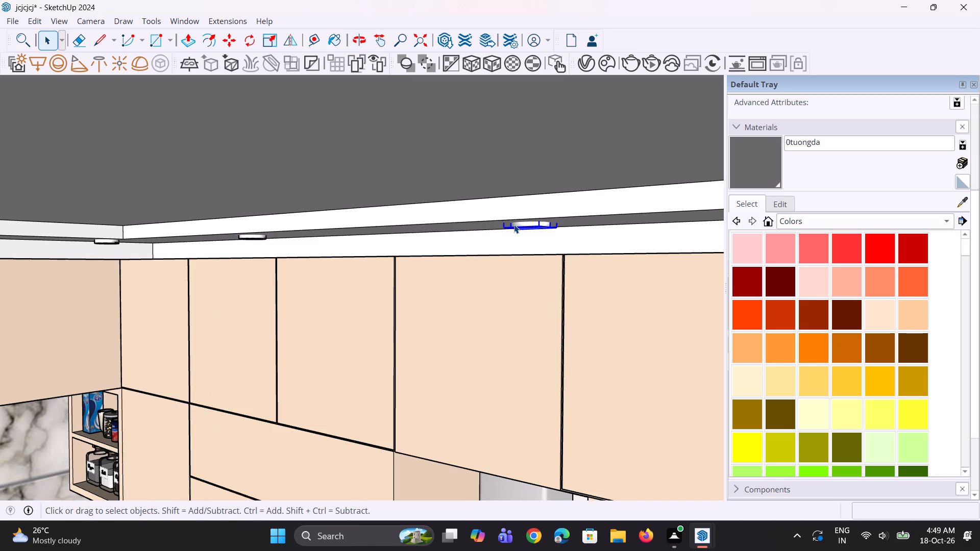
scroll(514, 224, "up", 2)
key("m")
left_click(514, 226)
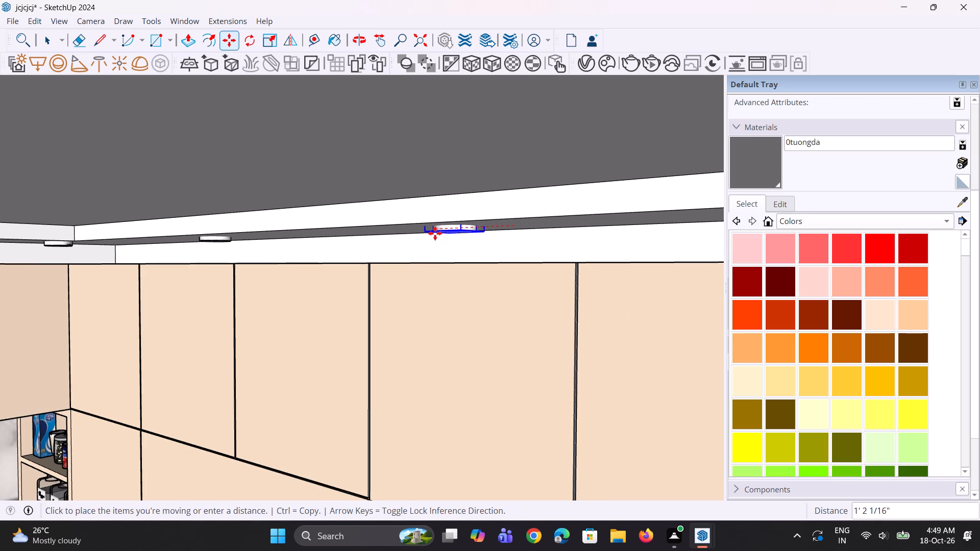
left_click(427, 235)
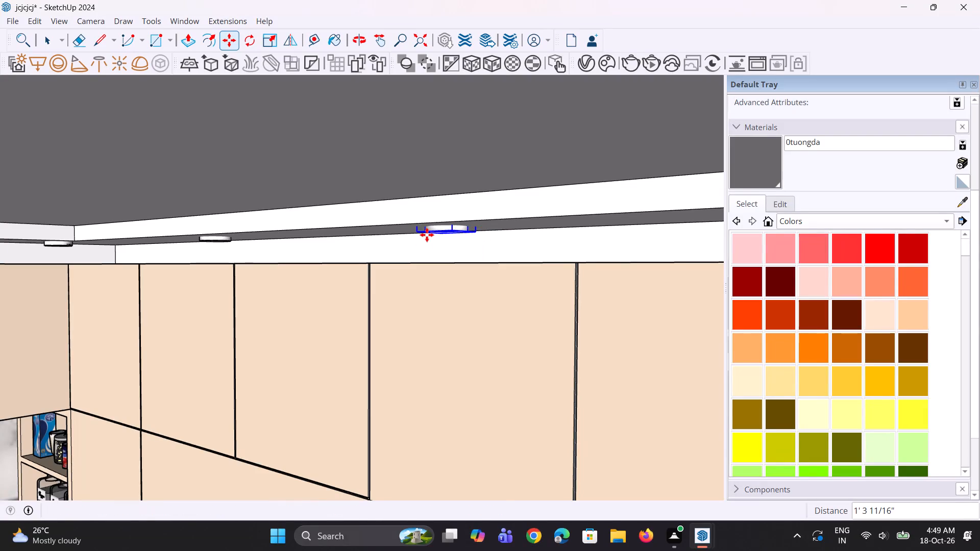
Move the farthest light on the side strip, near the tall cabinets, about 3' 1/4" along the strip toward the corner.
scroll(379, 248, "down", 8)
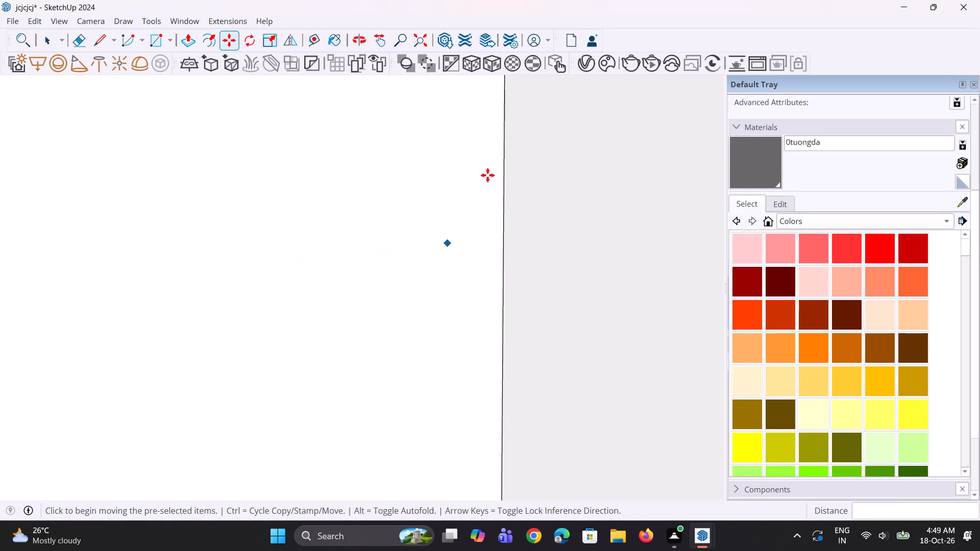
left_click(425, 45)
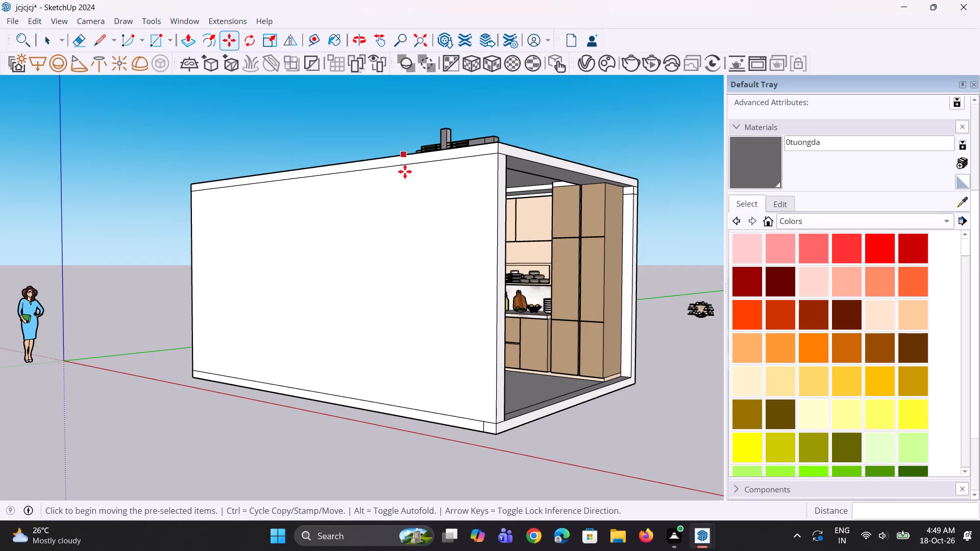
middle_click_drag(548, 218, 498, 220)
key("space")
key("space")
left_click(644, 225)
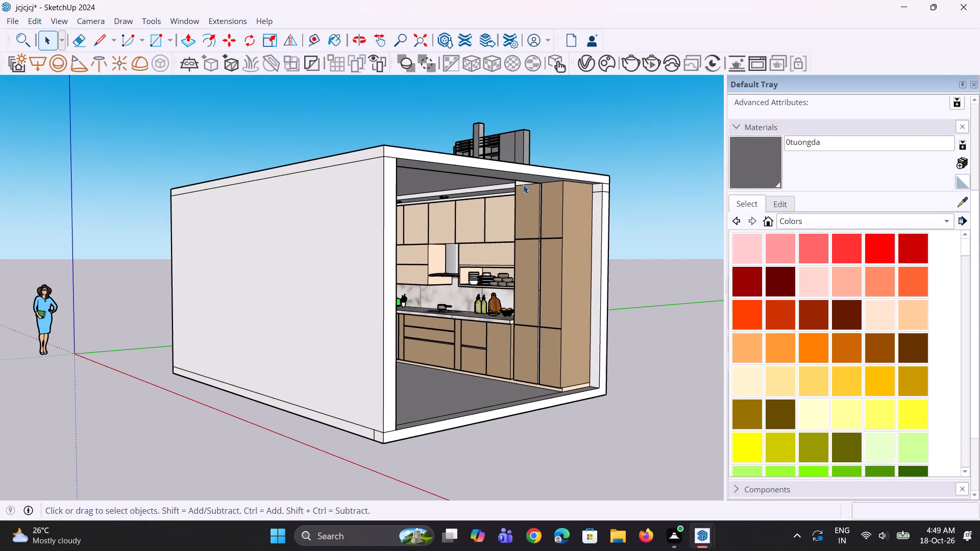
scroll(504, 167, "up", 12)
middle_click_drag(505, 224, 540, 217)
scroll(564, 185, "up", 5)
middle_click_drag(581, 201, 663, 218)
scroll(708, 220, "up", 1)
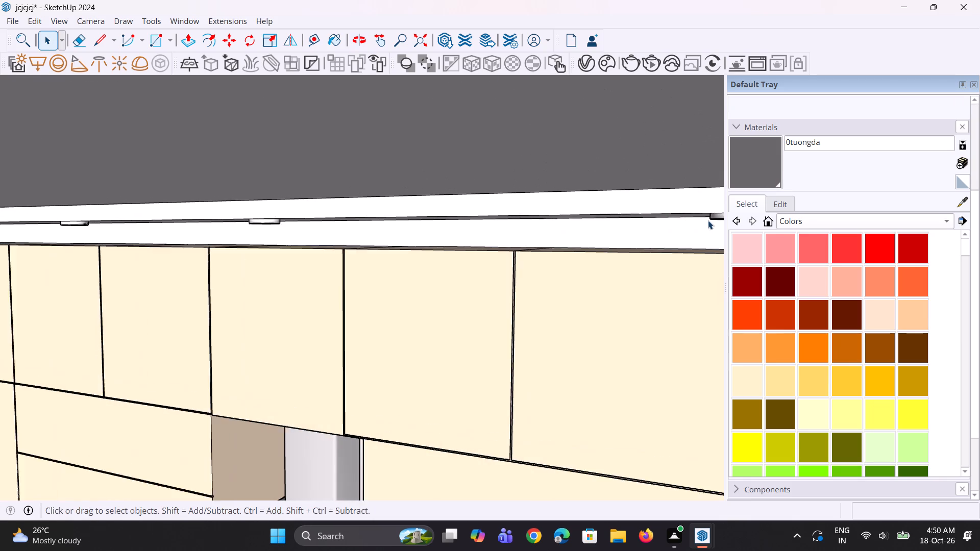
scroll(708, 220, "up", 1)
left_click(712, 217)
key("m")
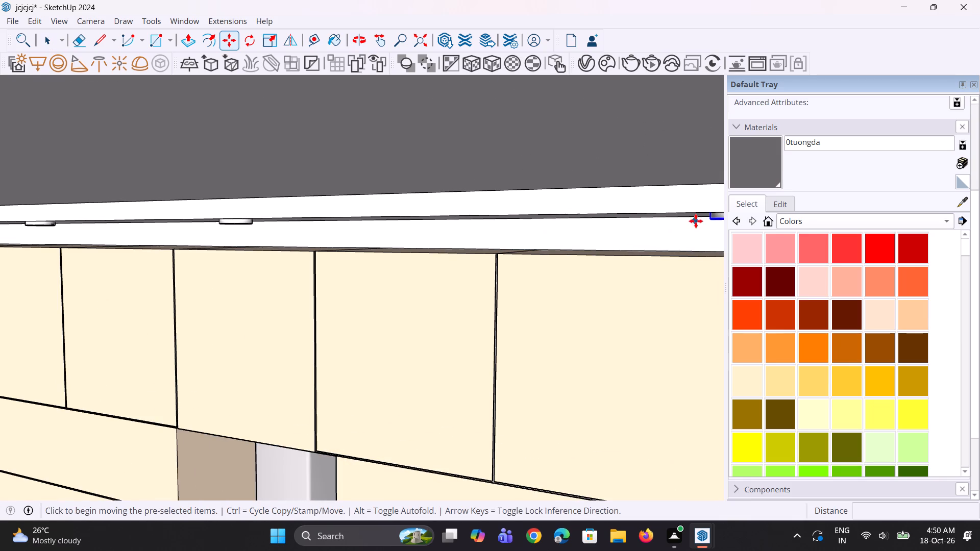
left_click(710, 216)
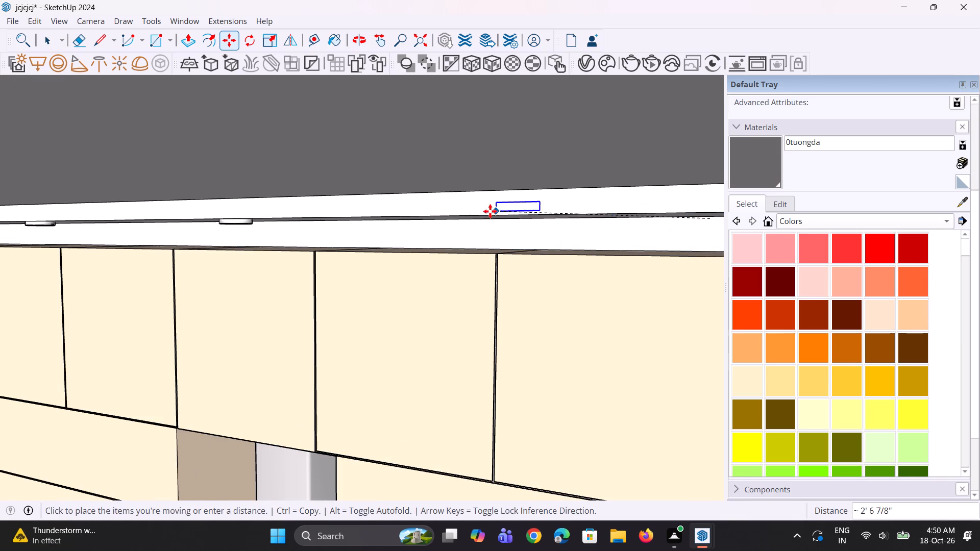
left_click(462, 219)
Lower the farthest side-strip light about 13/16" below the strip surface and shift it across the strip toward the wall cabinets.
middle_click_drag(514, 236, 511, 243)
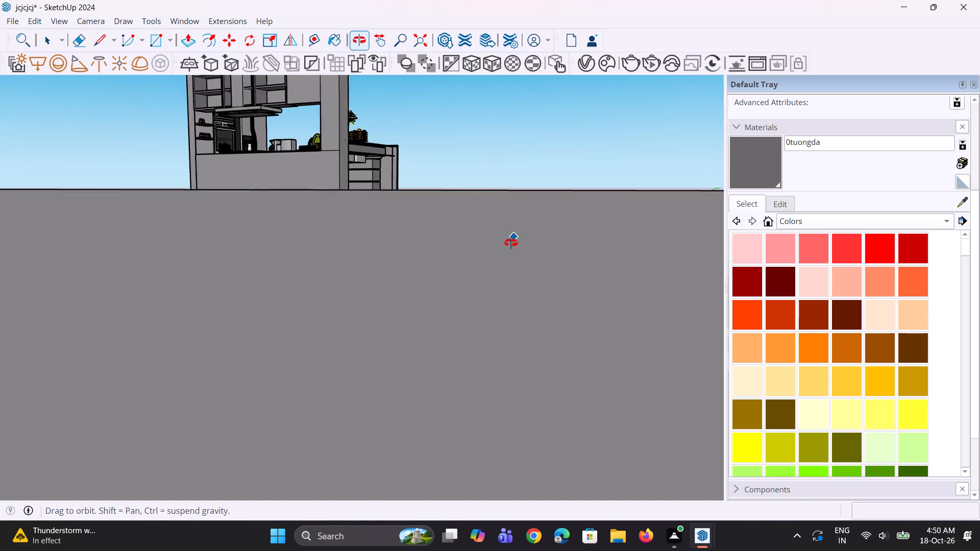
middle_click_drag(511, 243, 510, 229)
scroll(496, 214, "up", 11)
middle_click_drag(469, 219, 469, 220)
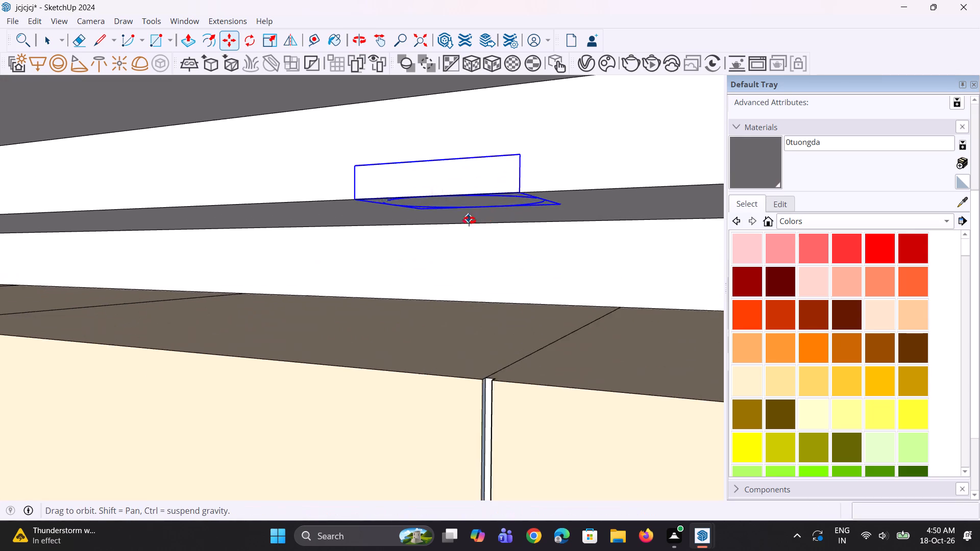
middle_click_drag(469, 220, 484, 159)
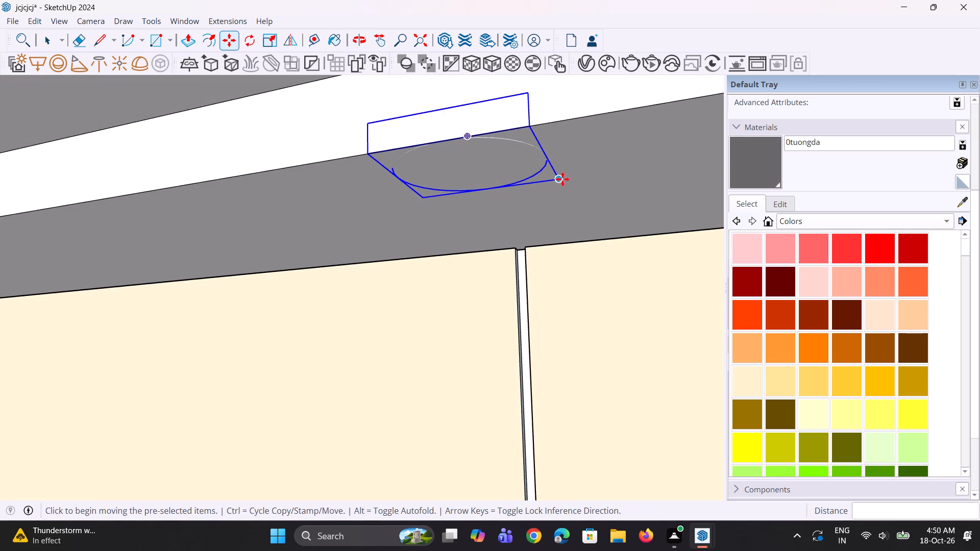
left_click(562, 180)
left_click(555, 197)
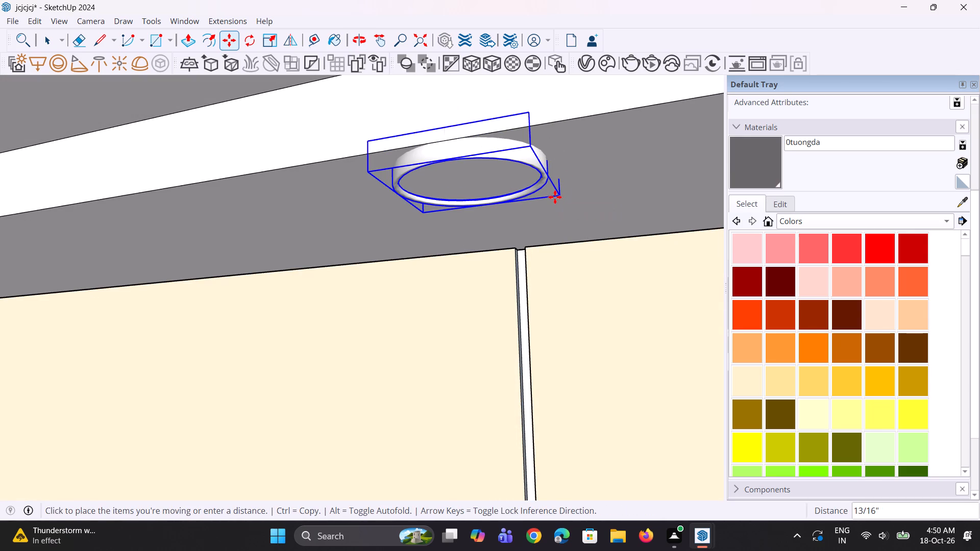
left_click(528, 146)
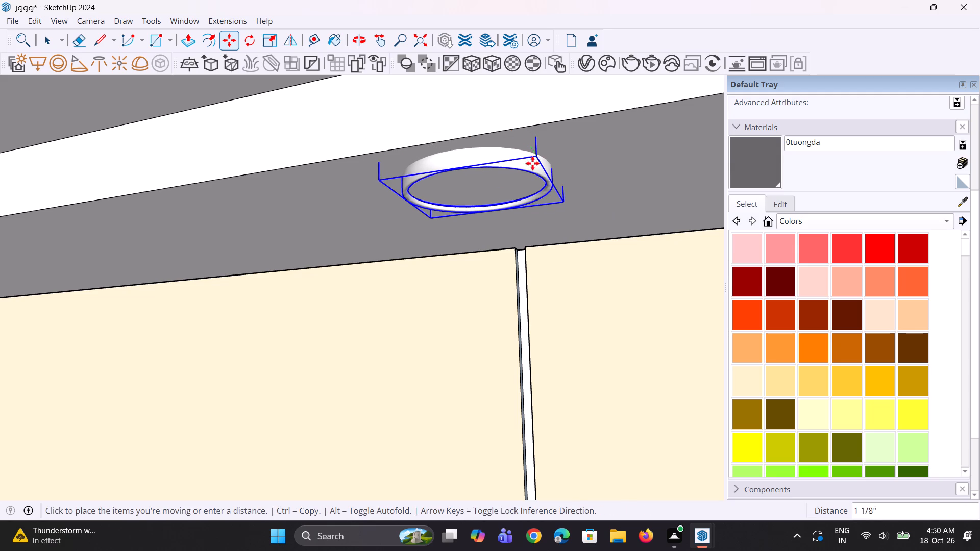
left_click(556, 198)
scroll(446, 242, "down", 3)
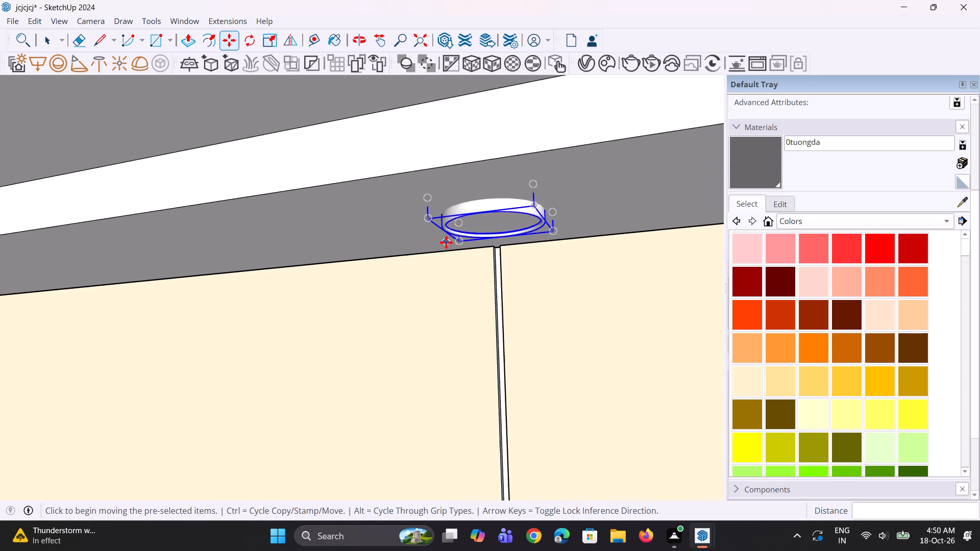
middle_click_drag(427, 239, 298, 241)
key("space")
scroll(310, 236, "down", 14)
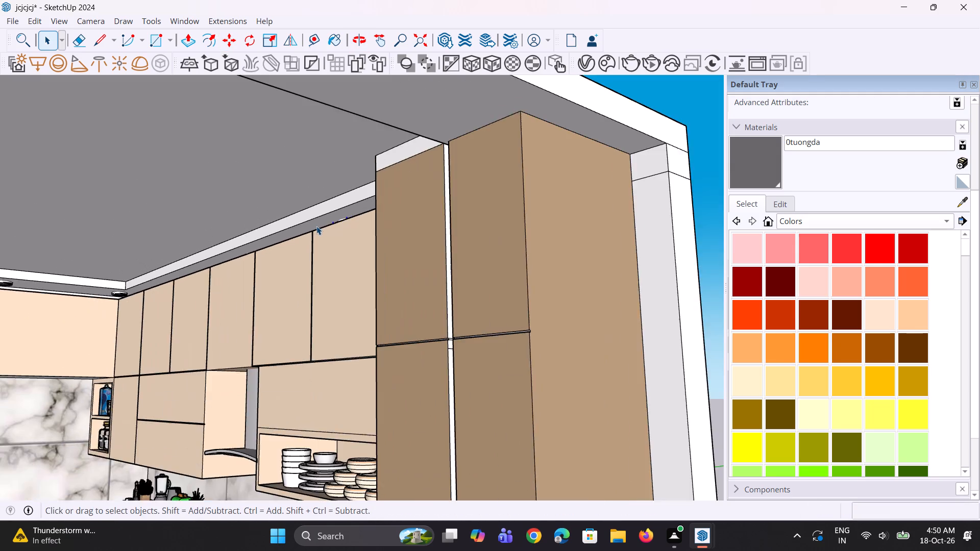
scroll(316, 226, "down", 4)
left_click(602, 206)
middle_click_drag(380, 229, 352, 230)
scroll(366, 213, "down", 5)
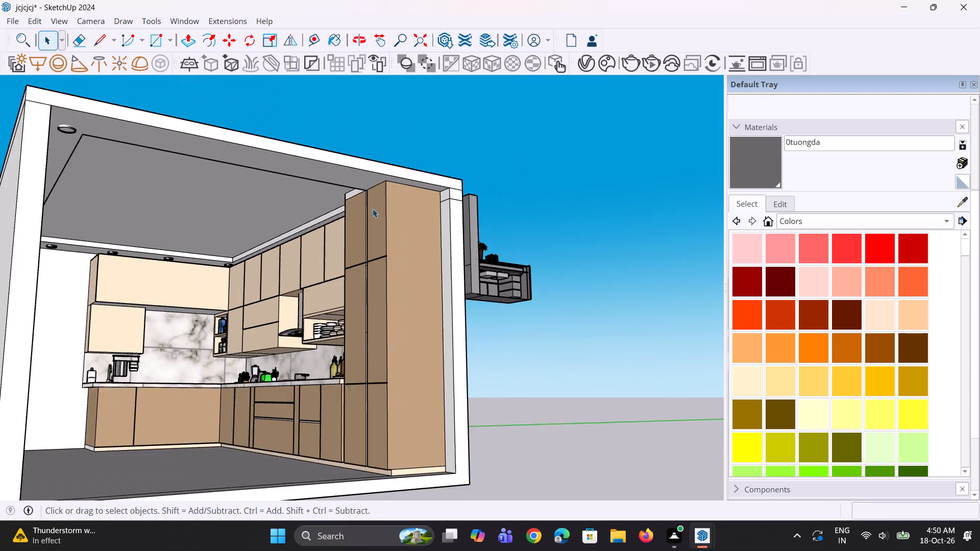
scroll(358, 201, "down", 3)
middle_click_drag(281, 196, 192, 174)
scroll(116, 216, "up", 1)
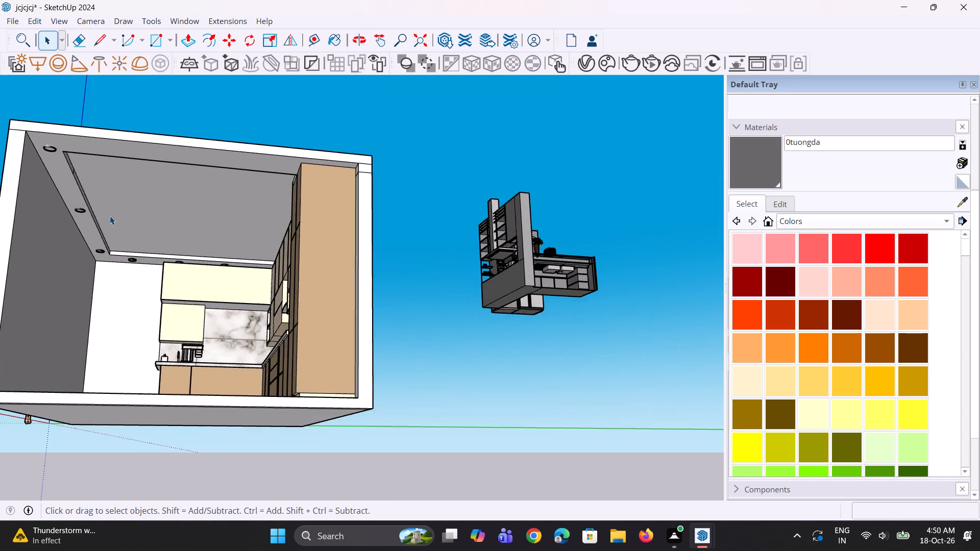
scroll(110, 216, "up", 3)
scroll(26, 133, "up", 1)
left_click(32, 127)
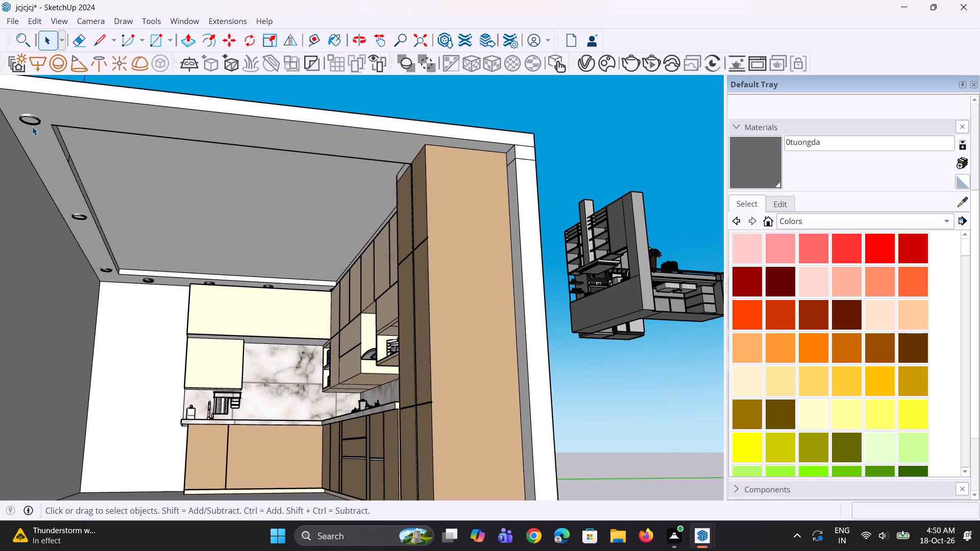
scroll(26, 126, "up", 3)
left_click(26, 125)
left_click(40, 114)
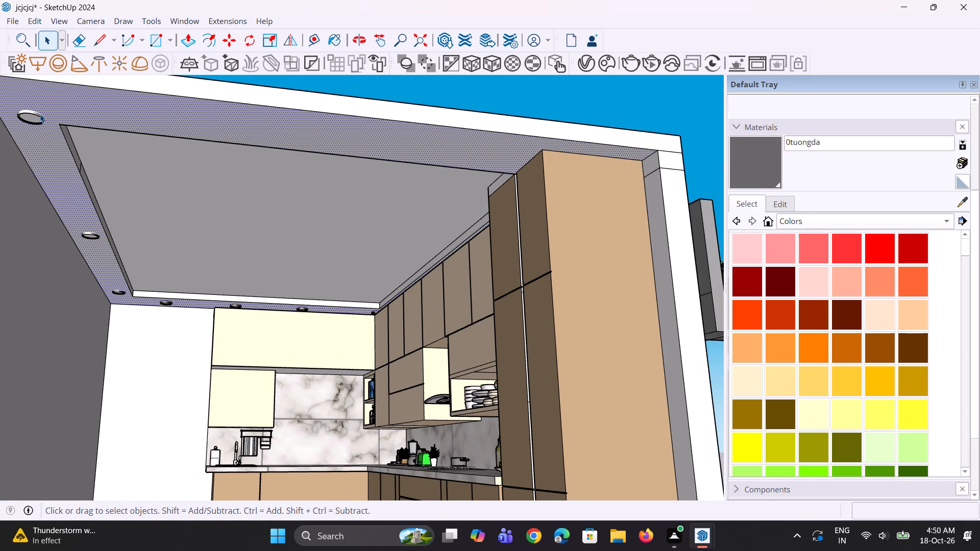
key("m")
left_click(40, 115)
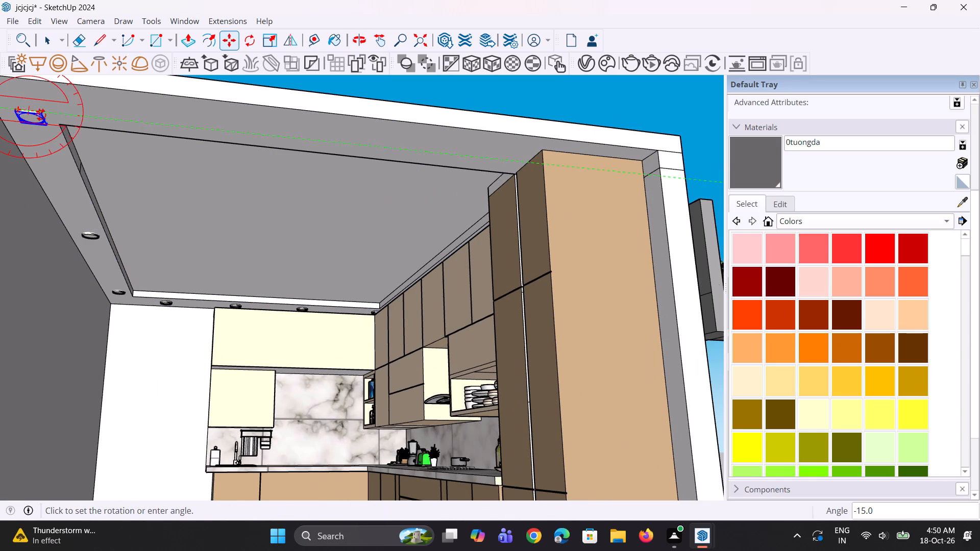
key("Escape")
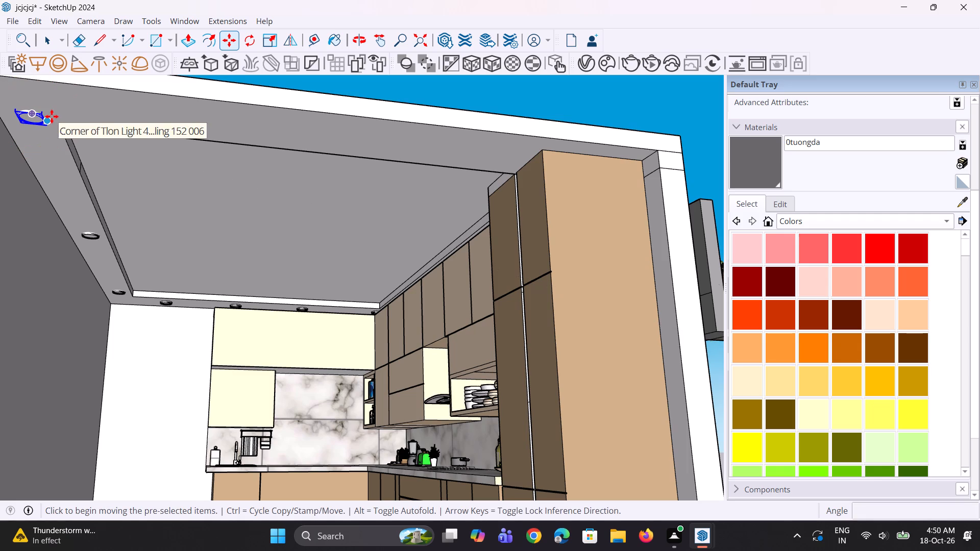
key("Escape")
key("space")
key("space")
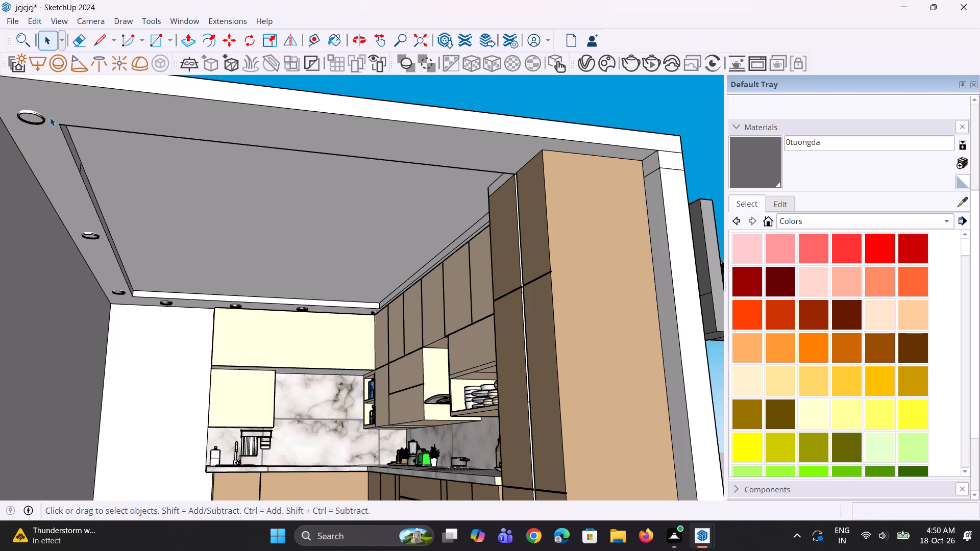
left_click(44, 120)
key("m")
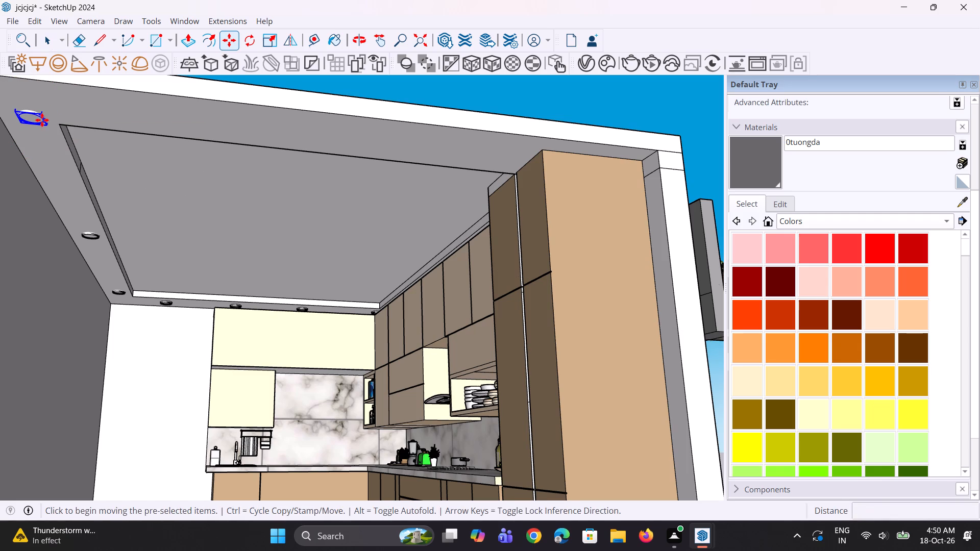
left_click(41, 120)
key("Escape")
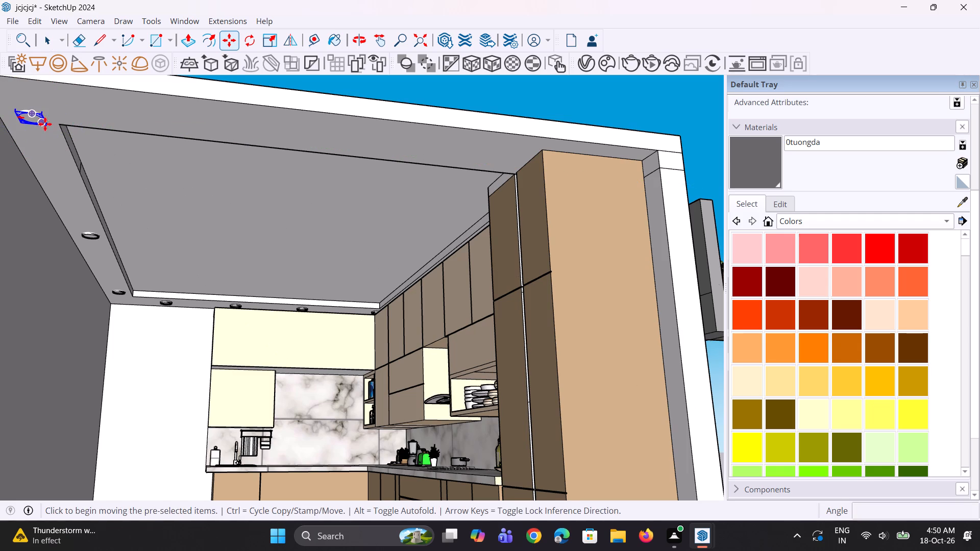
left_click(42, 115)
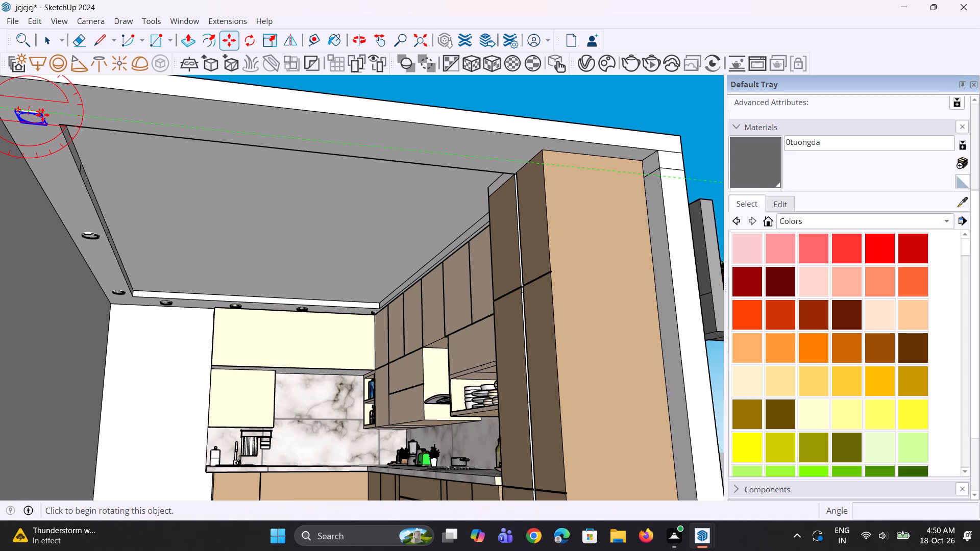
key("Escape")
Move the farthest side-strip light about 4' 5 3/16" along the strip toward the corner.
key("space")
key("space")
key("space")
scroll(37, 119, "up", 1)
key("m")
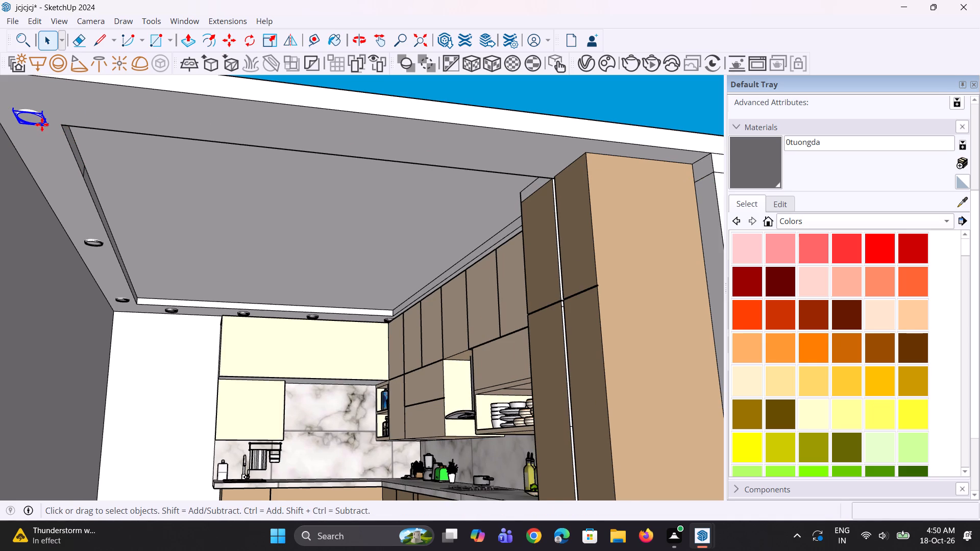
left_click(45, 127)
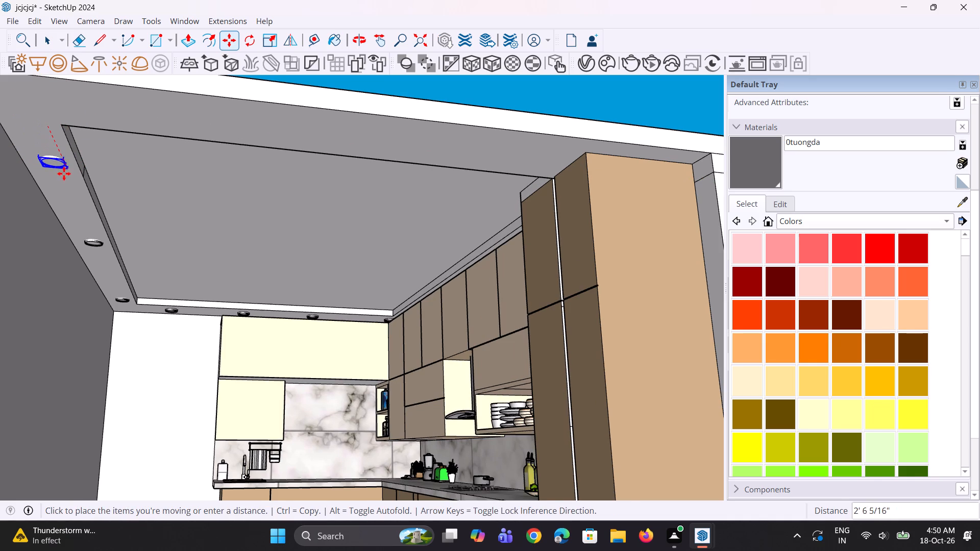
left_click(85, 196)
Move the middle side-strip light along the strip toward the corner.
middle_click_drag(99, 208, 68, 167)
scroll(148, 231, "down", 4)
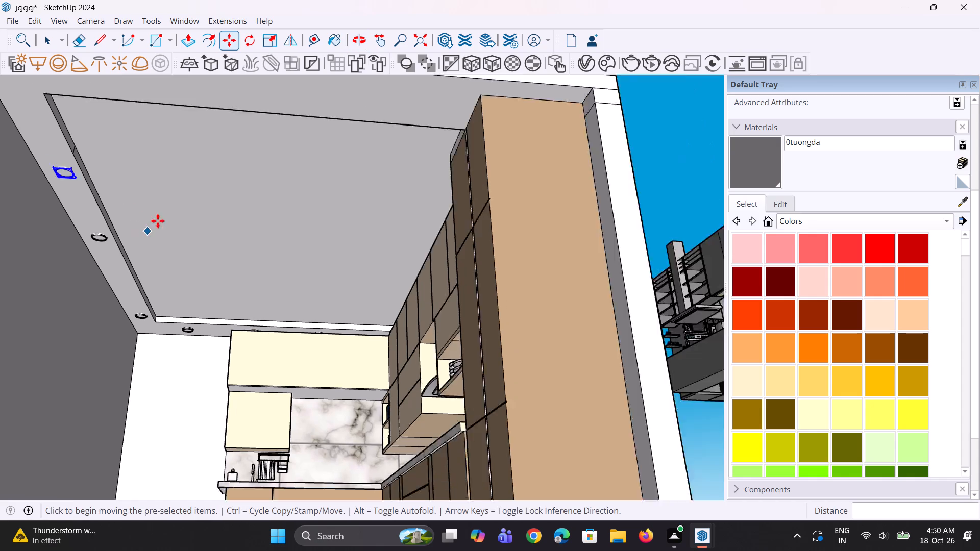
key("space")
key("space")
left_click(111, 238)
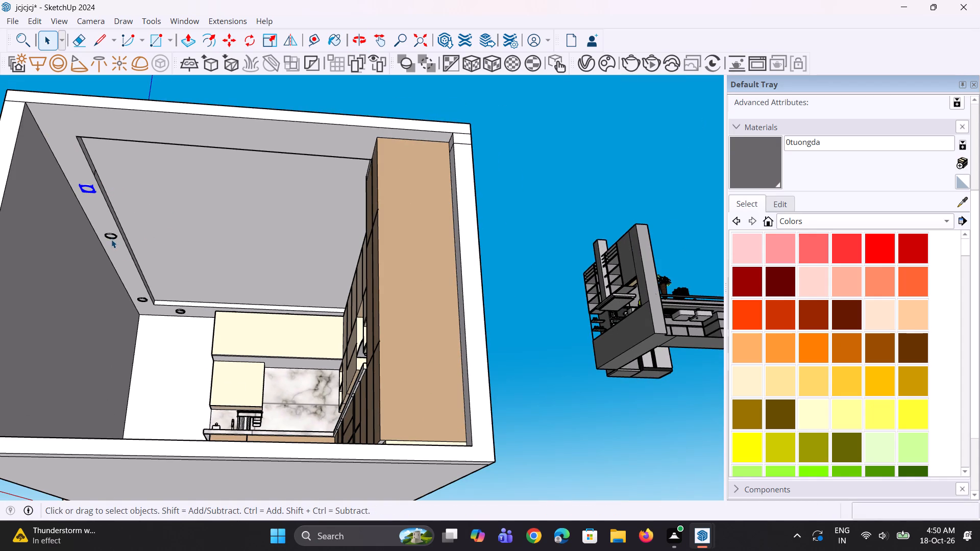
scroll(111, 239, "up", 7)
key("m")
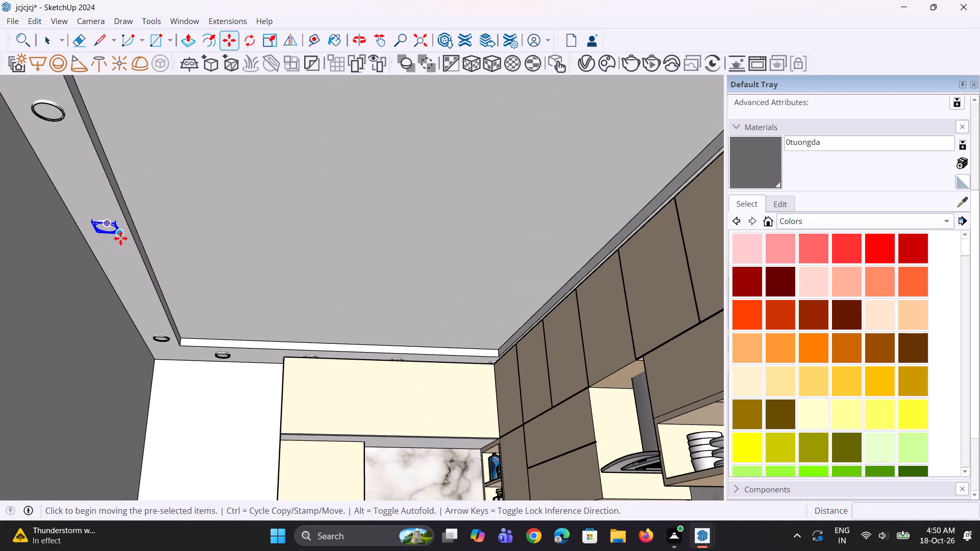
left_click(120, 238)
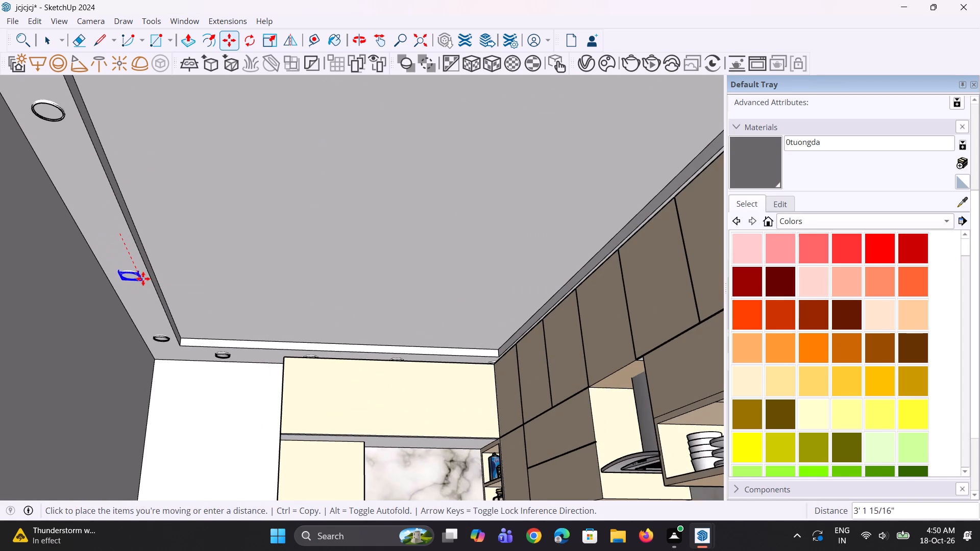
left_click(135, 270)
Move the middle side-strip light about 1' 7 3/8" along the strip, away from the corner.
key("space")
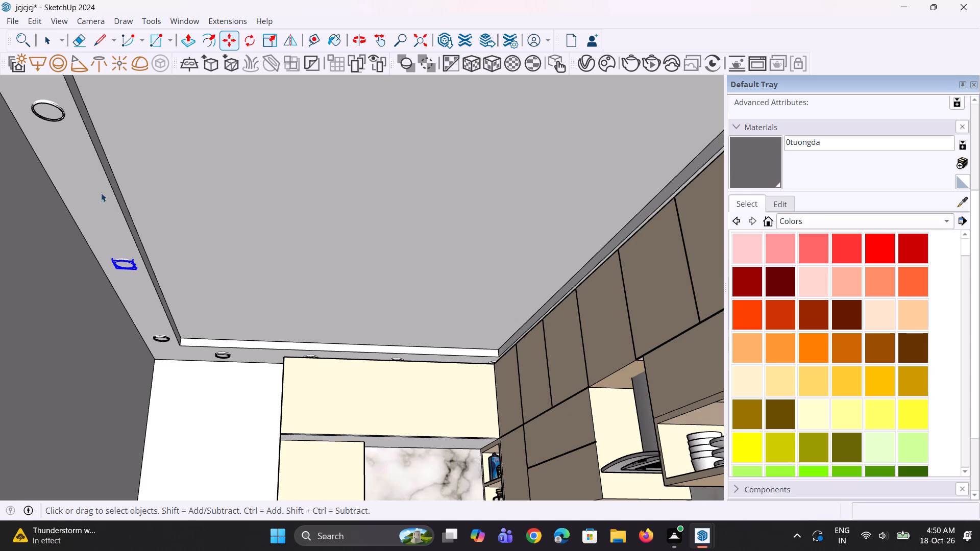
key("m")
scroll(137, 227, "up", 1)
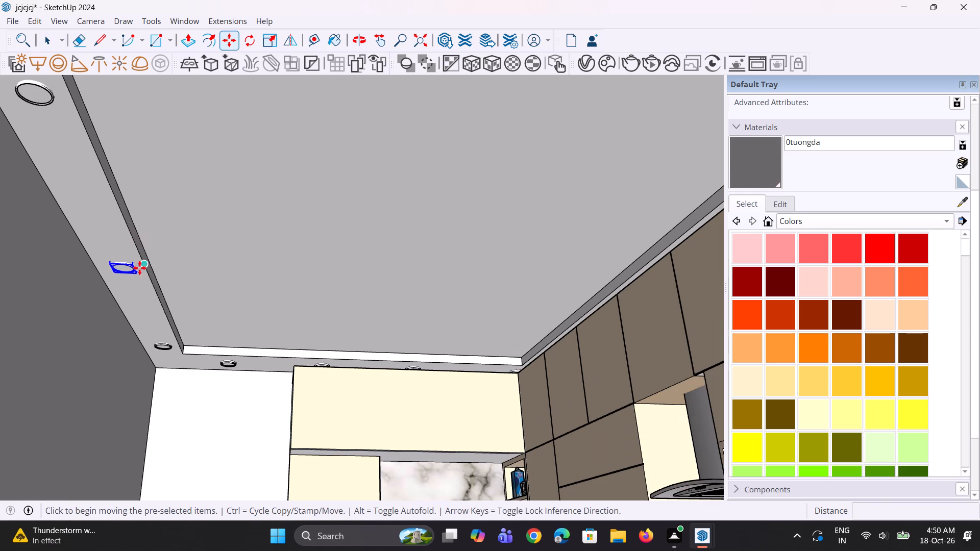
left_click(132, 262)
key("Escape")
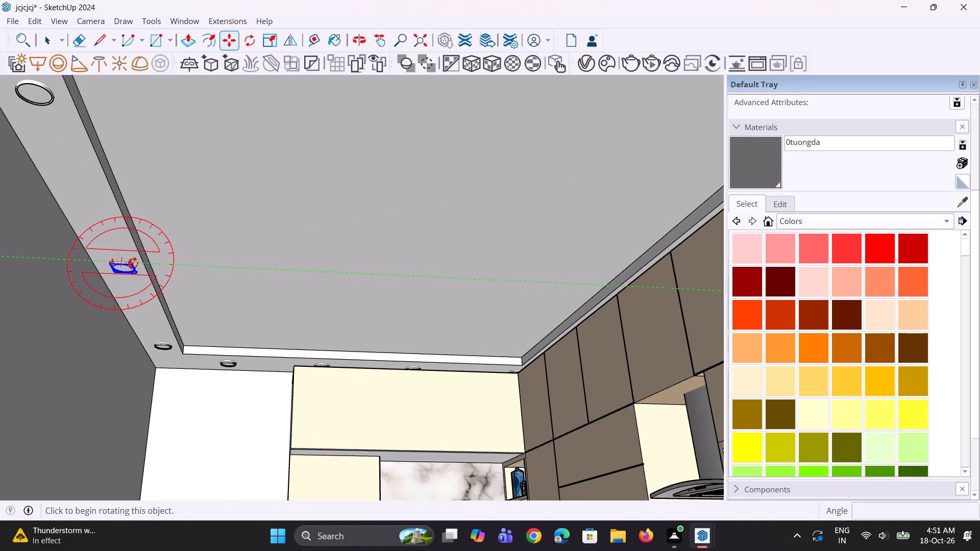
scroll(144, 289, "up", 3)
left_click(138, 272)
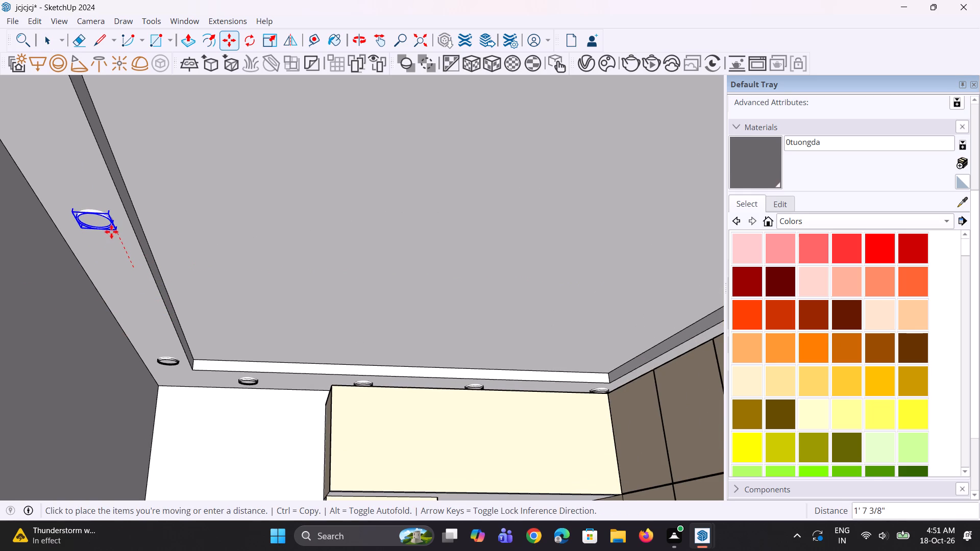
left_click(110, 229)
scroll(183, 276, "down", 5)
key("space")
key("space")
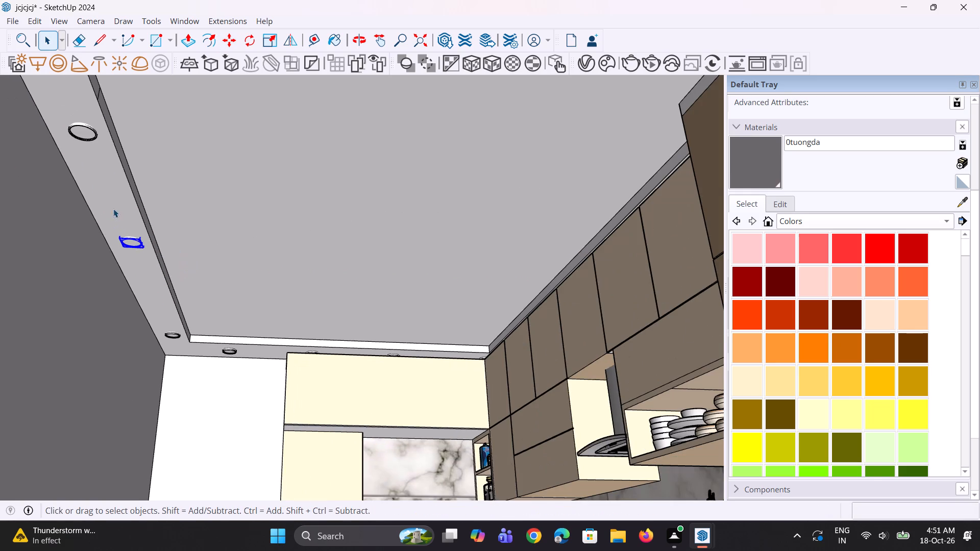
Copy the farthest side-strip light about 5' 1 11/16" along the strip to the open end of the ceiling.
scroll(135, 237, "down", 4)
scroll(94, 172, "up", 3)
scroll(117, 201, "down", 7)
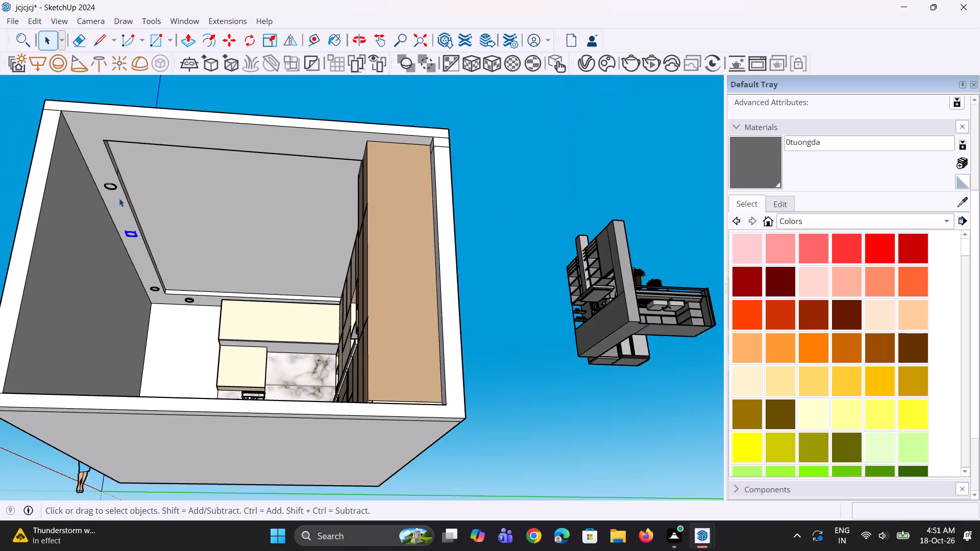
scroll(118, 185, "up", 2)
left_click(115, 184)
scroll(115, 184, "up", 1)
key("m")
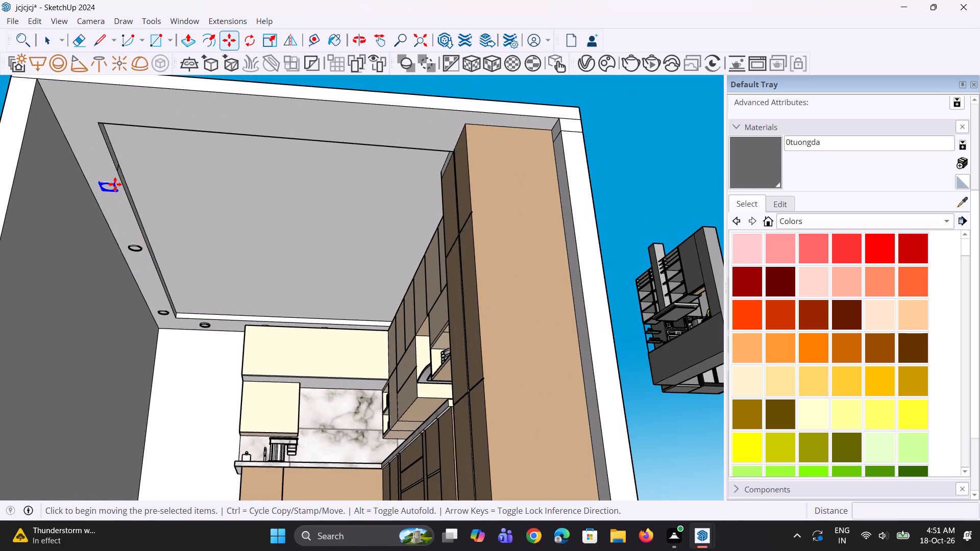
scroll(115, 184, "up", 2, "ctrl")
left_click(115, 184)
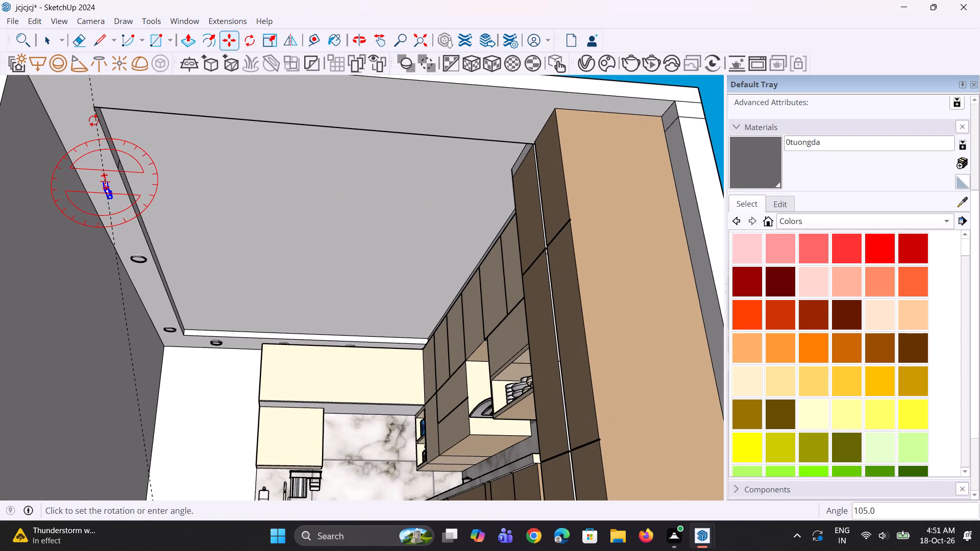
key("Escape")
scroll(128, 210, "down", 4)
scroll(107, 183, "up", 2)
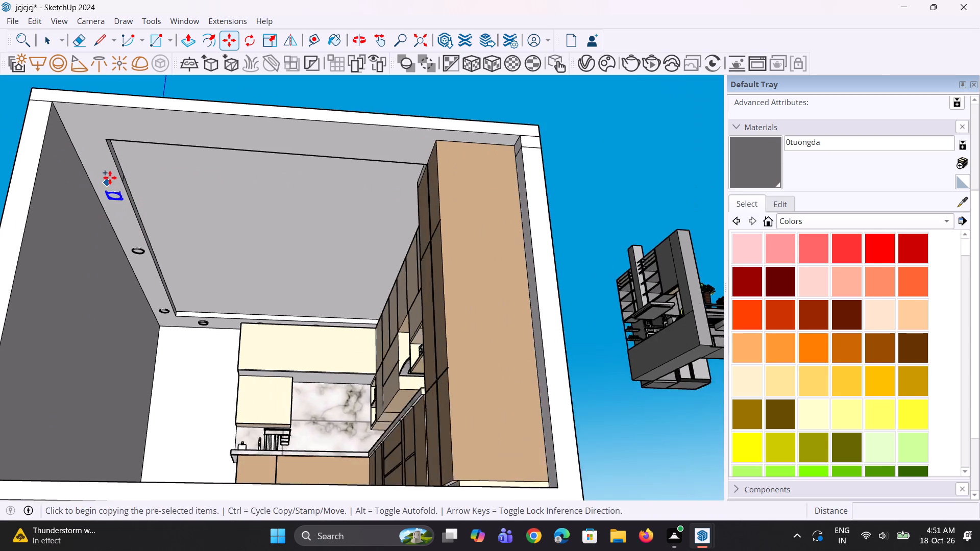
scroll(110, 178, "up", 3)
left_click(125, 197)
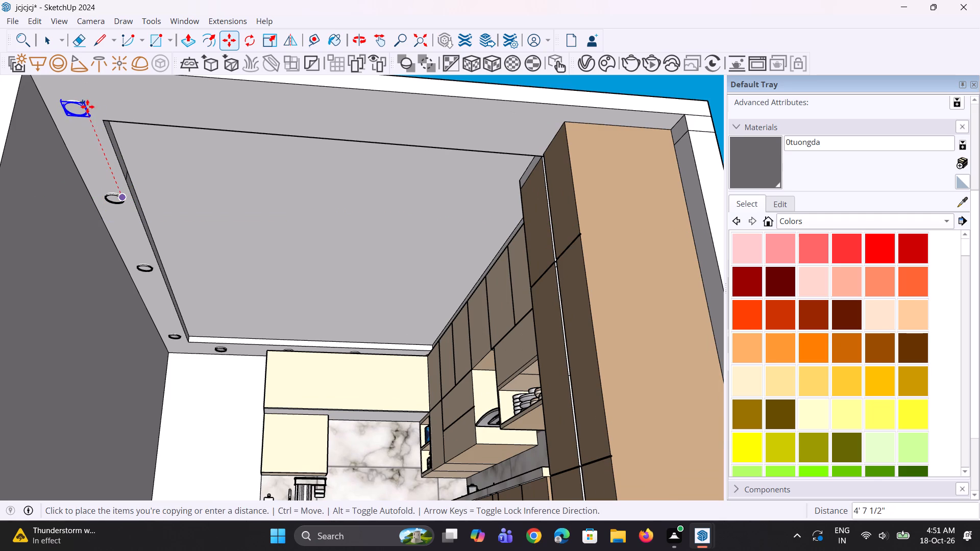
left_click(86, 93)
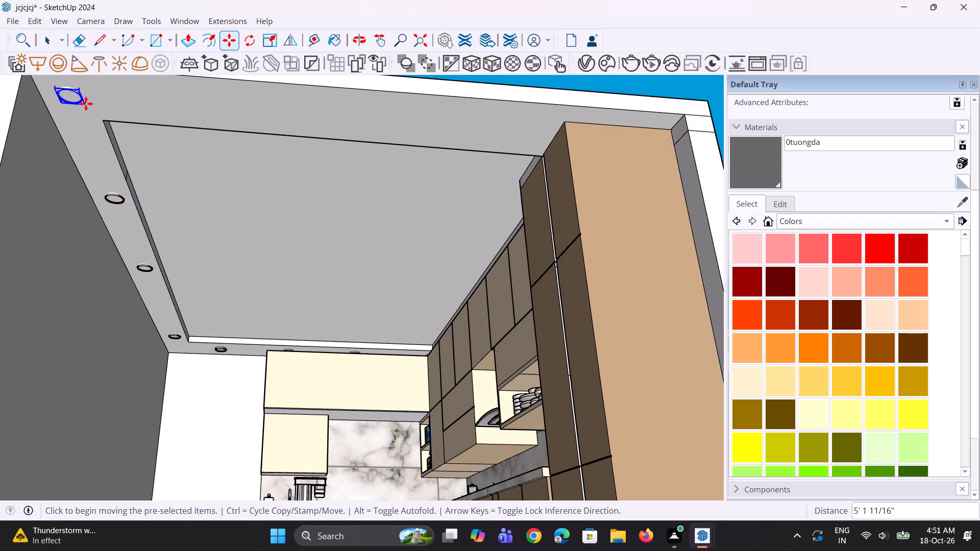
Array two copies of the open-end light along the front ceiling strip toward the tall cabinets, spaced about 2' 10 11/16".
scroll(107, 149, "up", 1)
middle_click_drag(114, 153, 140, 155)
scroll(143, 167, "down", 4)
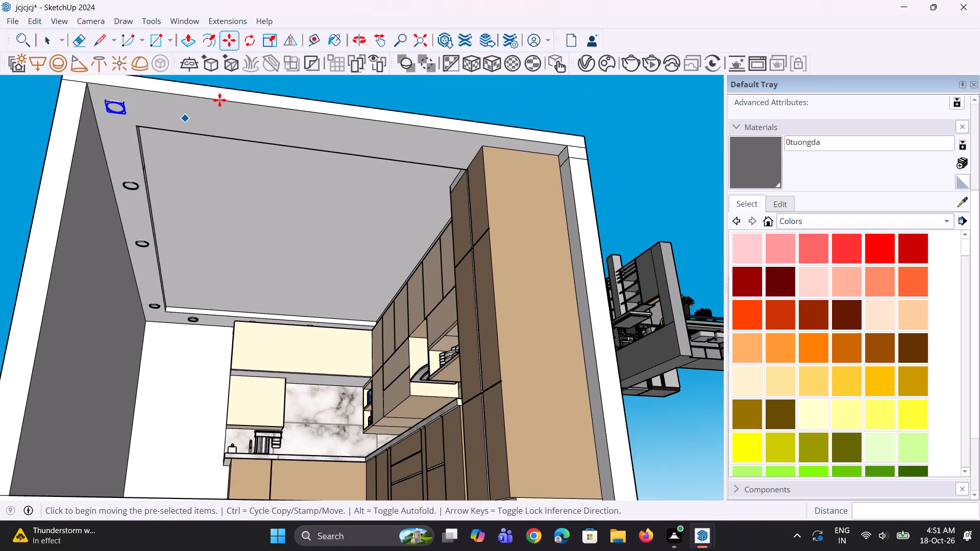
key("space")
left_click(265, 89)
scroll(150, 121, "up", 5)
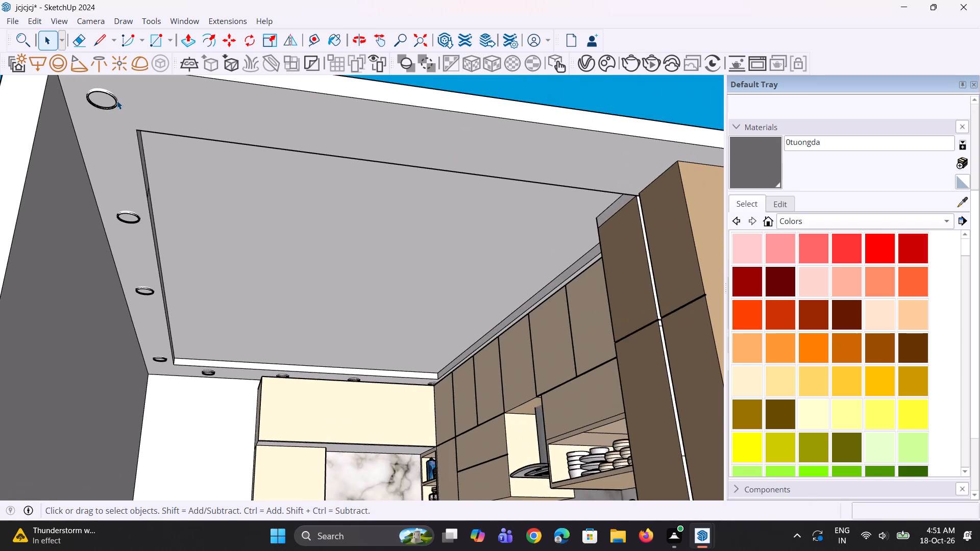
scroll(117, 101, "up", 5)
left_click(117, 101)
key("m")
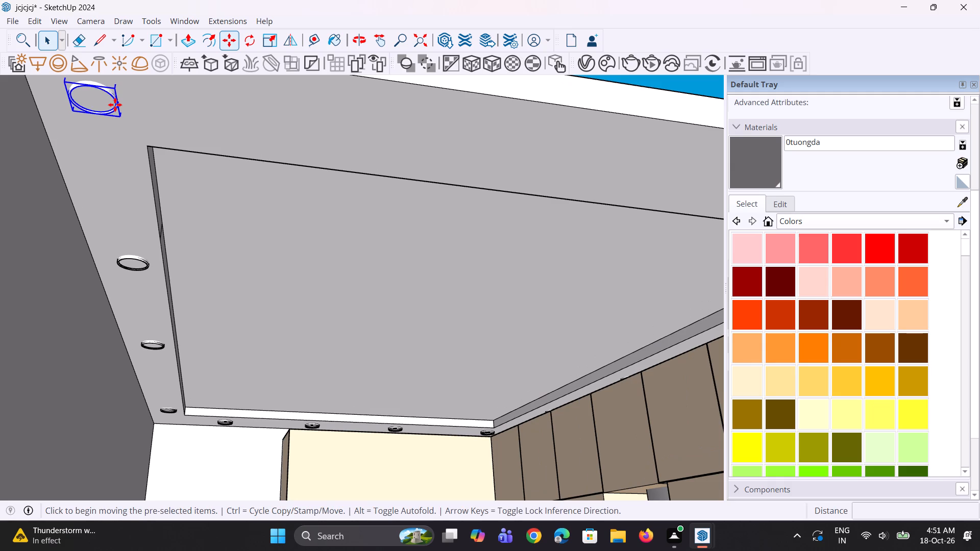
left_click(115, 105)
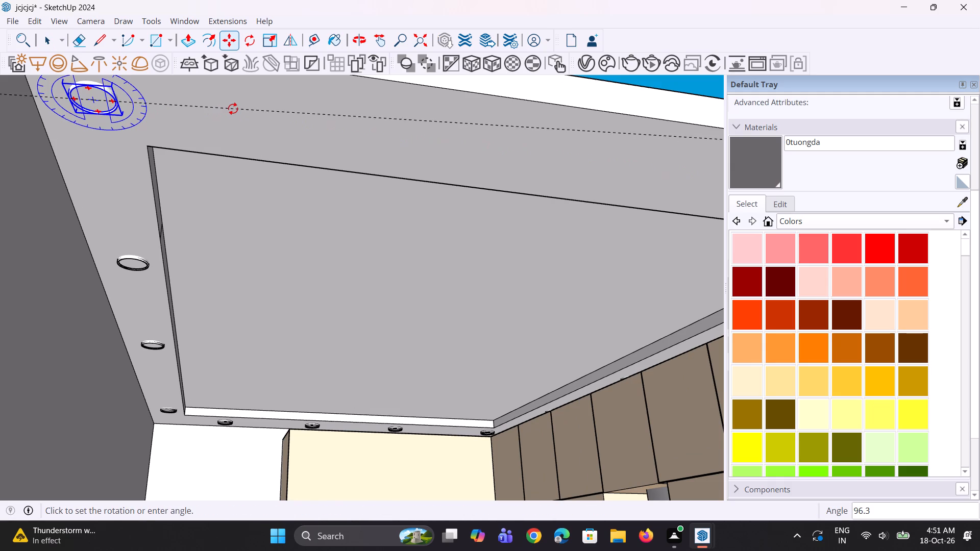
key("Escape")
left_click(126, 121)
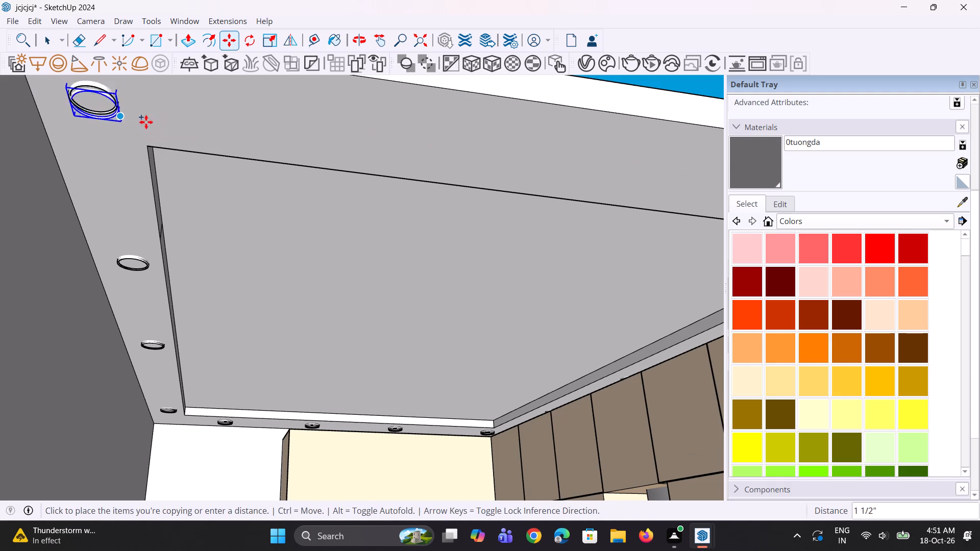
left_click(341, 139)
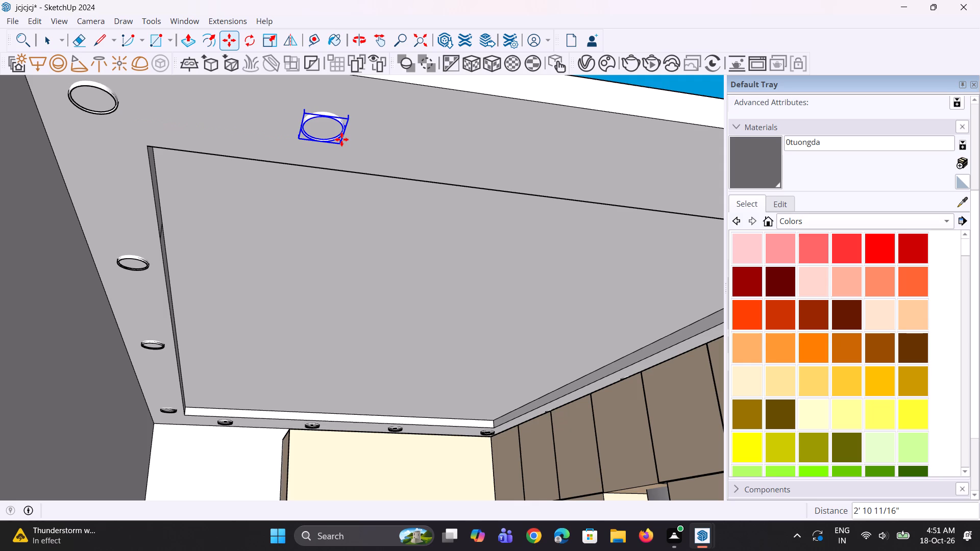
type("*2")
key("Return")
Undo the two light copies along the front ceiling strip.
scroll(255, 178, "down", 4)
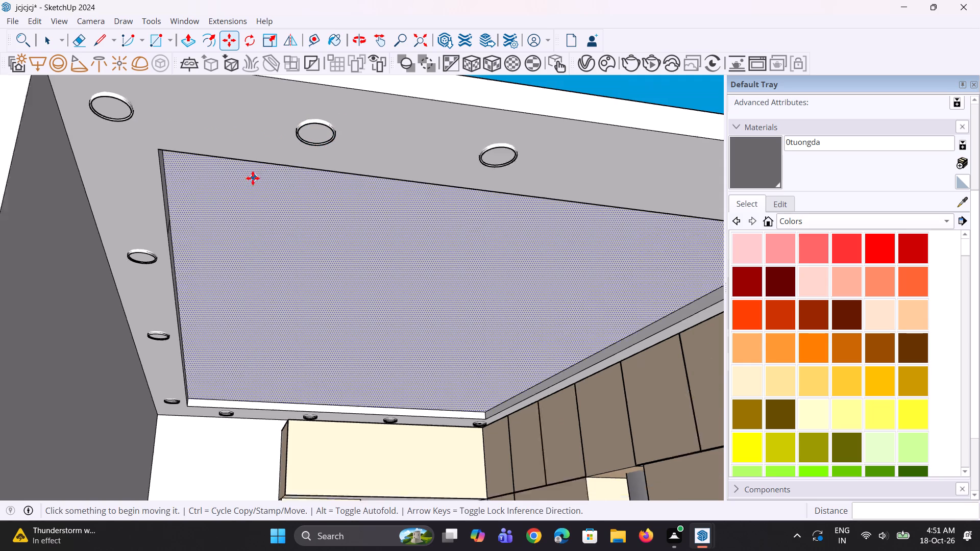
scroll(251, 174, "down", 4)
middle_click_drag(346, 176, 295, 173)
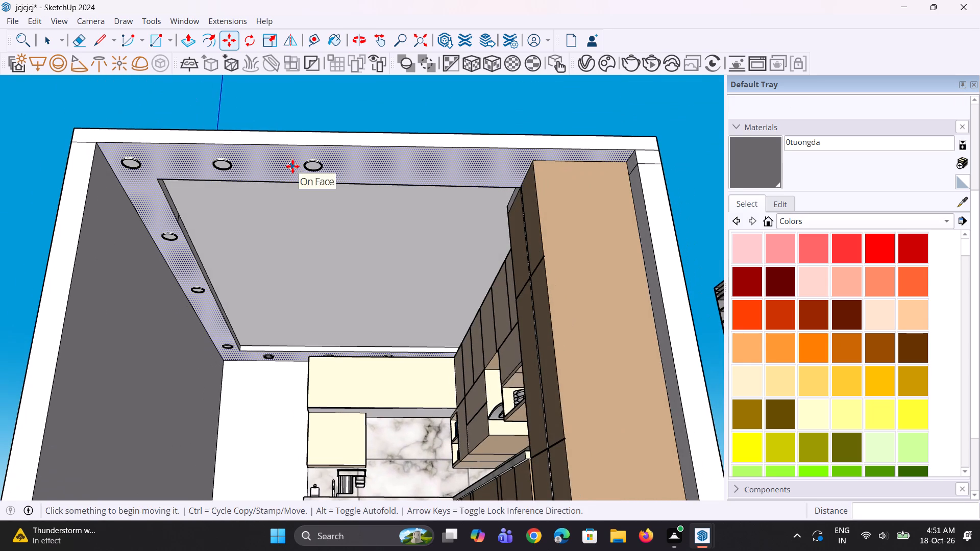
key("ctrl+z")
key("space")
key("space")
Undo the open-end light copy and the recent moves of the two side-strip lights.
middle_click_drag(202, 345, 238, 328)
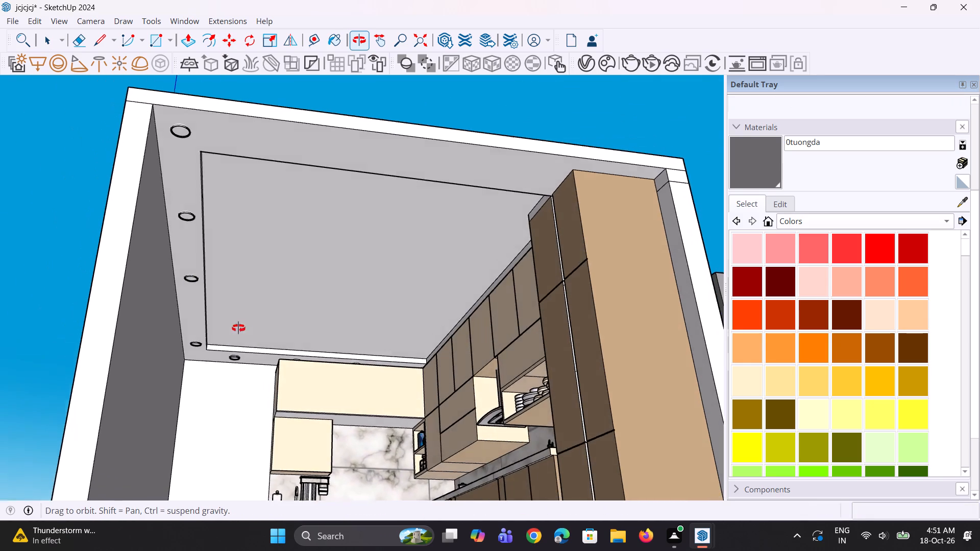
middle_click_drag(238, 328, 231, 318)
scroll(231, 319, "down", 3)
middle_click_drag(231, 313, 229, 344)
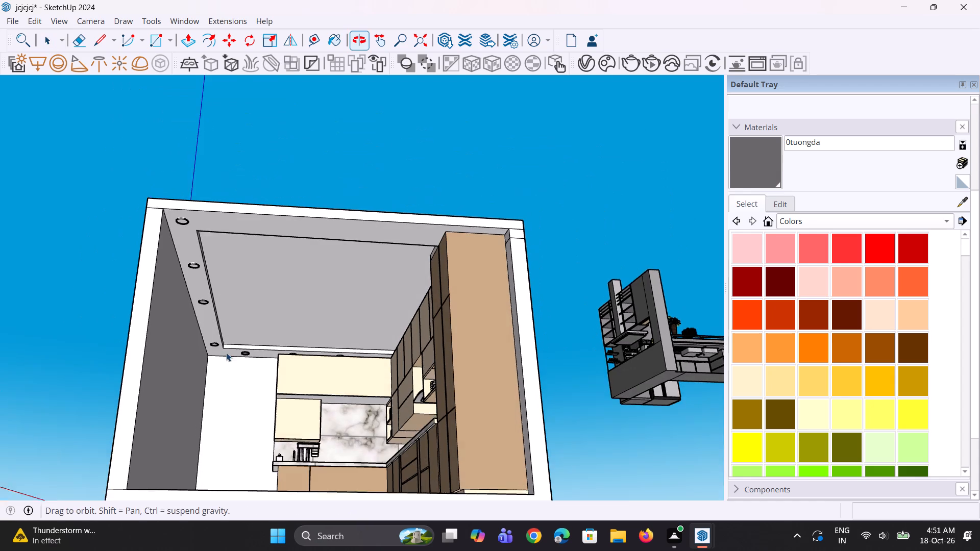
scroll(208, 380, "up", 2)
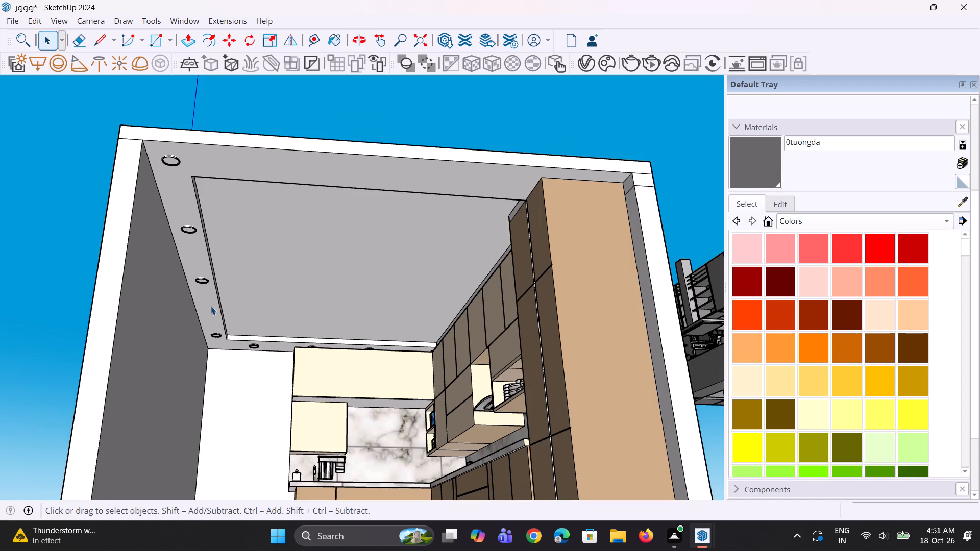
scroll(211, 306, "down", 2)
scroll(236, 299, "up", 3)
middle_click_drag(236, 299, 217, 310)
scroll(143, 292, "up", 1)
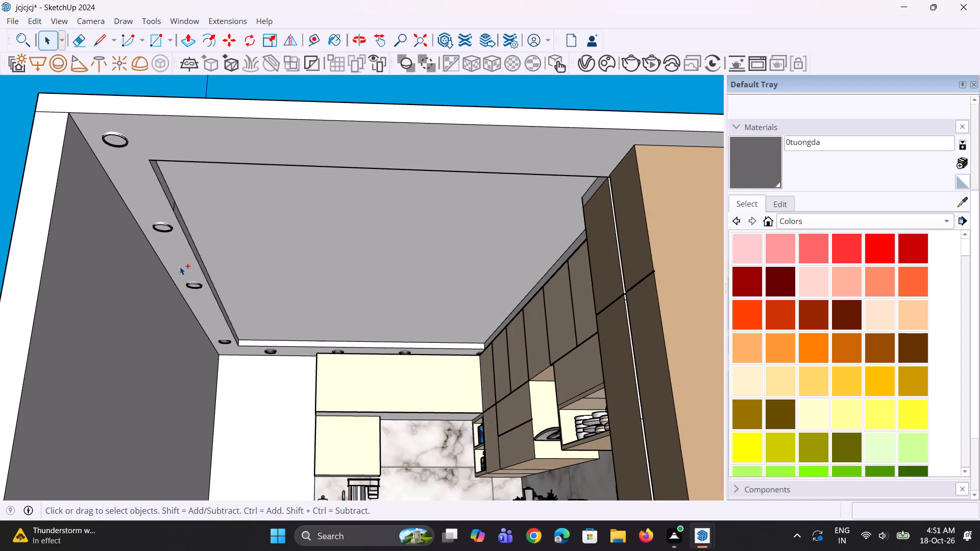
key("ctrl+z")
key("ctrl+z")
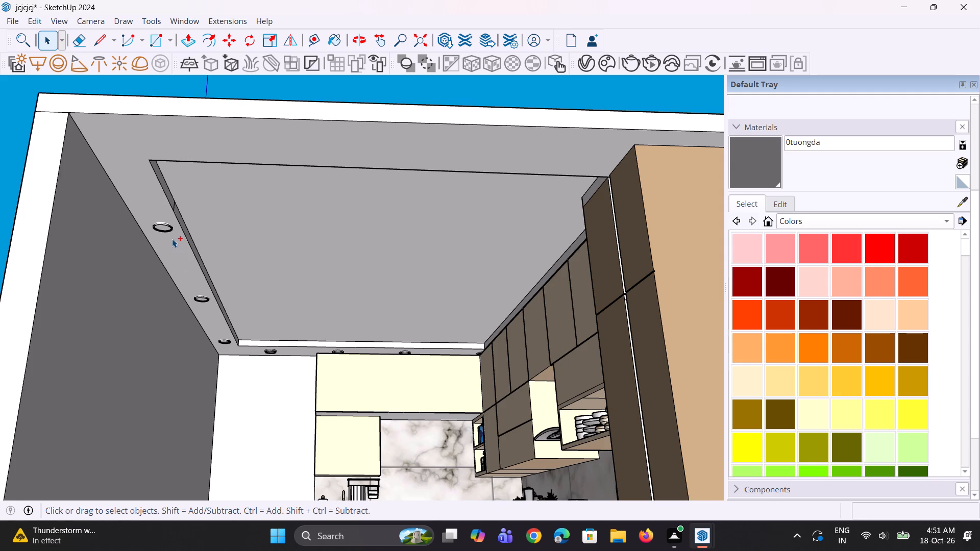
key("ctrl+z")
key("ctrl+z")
Move the middle side-strip light about 3' 3 3/4" along the strip, away from the corner.
scroll(198, 264, "up", 1)
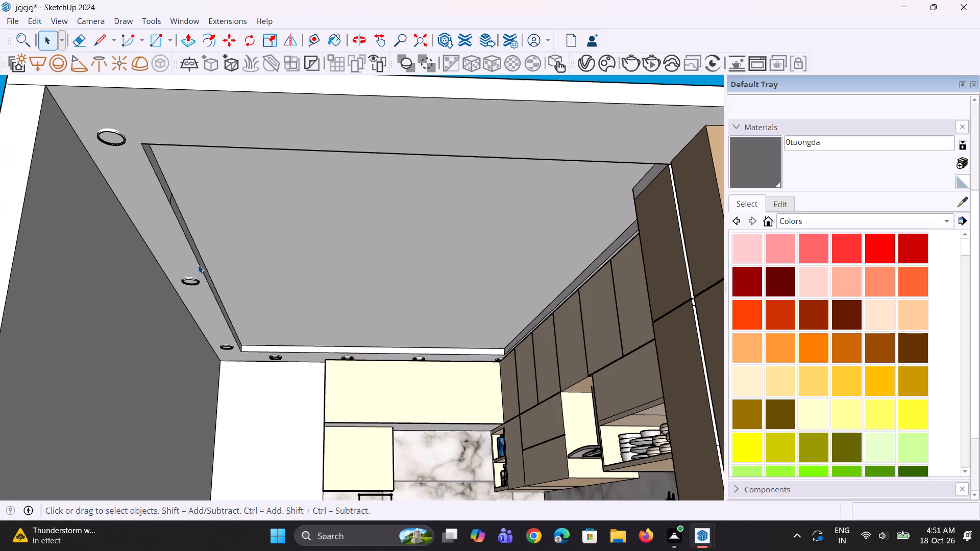
middle_click(198, 265)
left_click(193, 280)
scroll(187, 284, "up", 1)
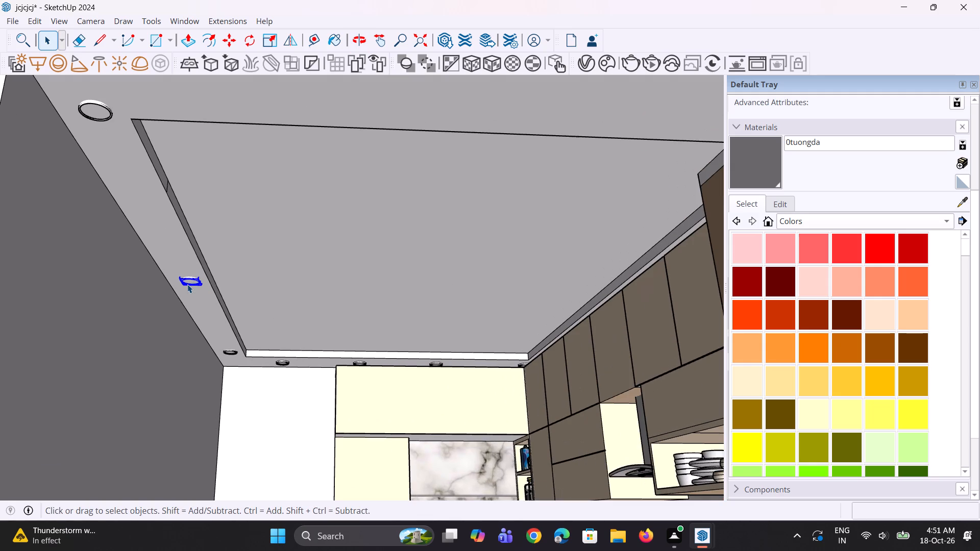
key("m")
left_click(199, 286)
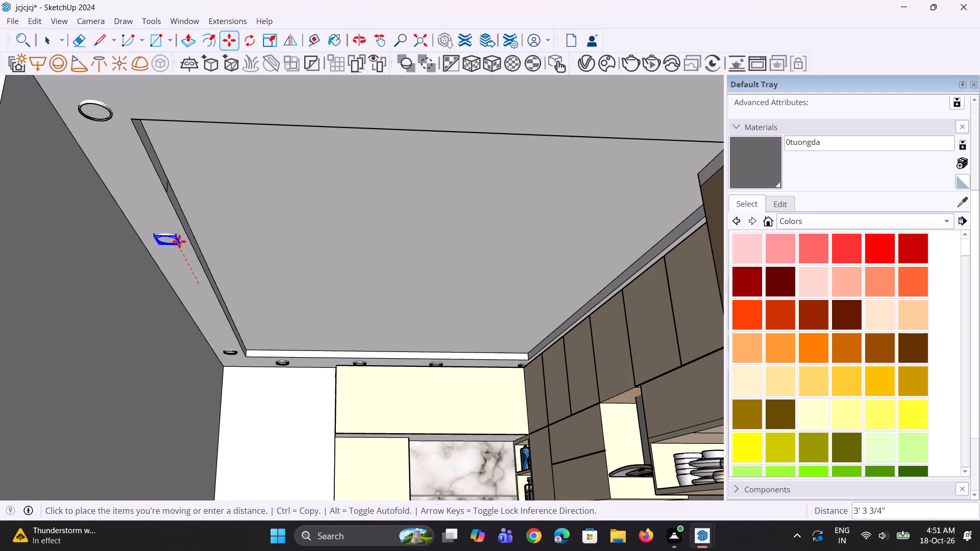
left_click(179, 241)
key("space")
key("space")
Delete the middle of the five recessed lights on the back ceiling strip above the cream cabinet.
scroll(367, 369, "up", 4)
middle_click_drag(337, 368, 340, 373)
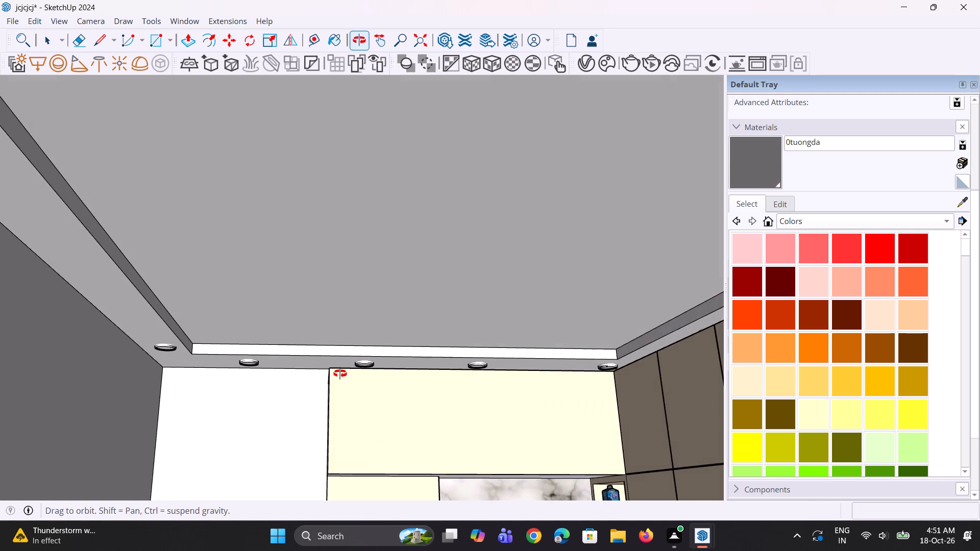
middle_click_drag(340, 373, 350, 378)
scroll(355, 372, "up", 3)
left_click(363, 360)
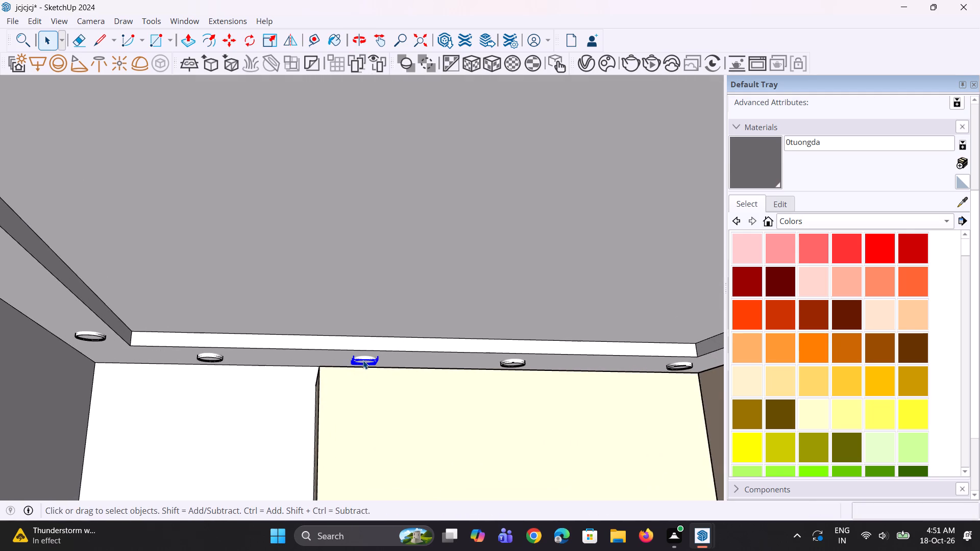
key("Delete")
Move the back-strip light nearest the side-wall corner light about 1' along the strip toward the cream cabinet.
left_click(219, 359)
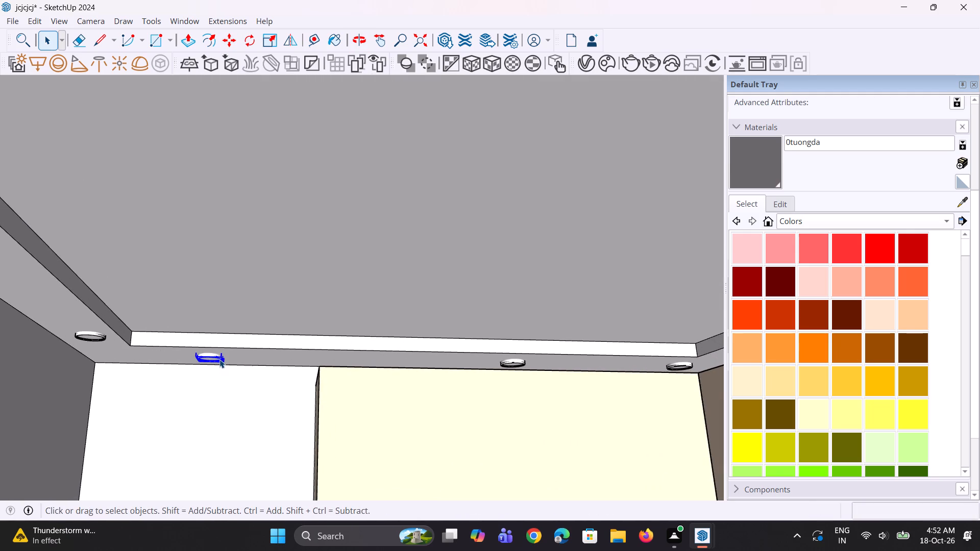
key("m")
left_click(219, 359)
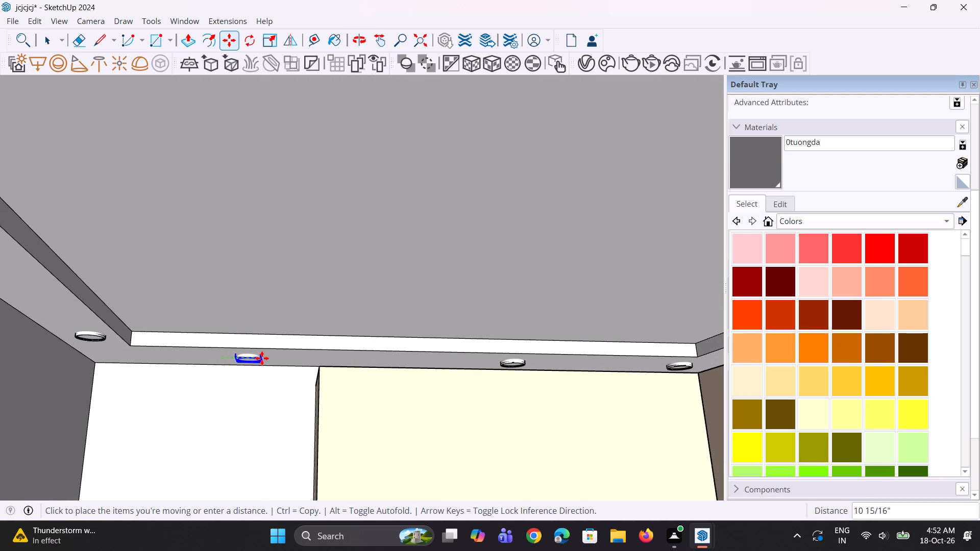
left_click(270, 358)
key("space")
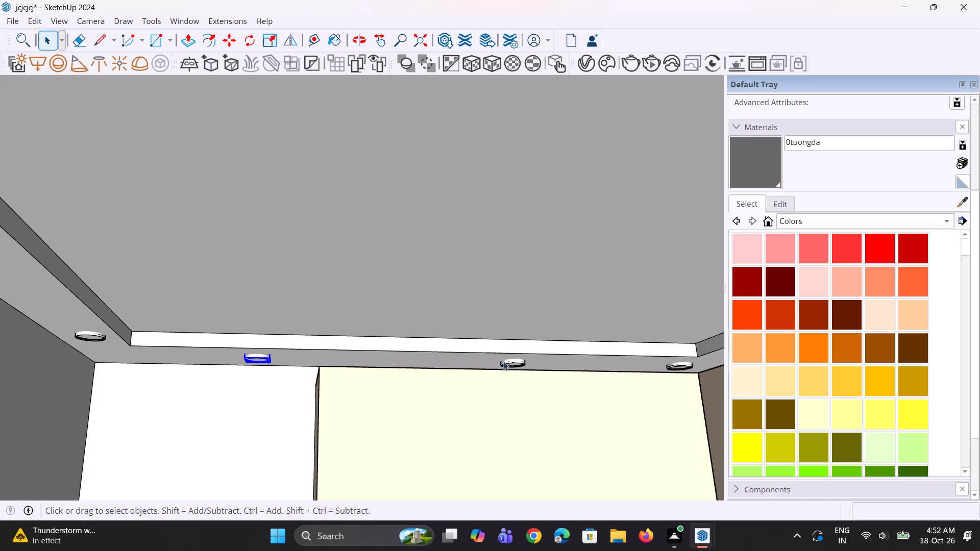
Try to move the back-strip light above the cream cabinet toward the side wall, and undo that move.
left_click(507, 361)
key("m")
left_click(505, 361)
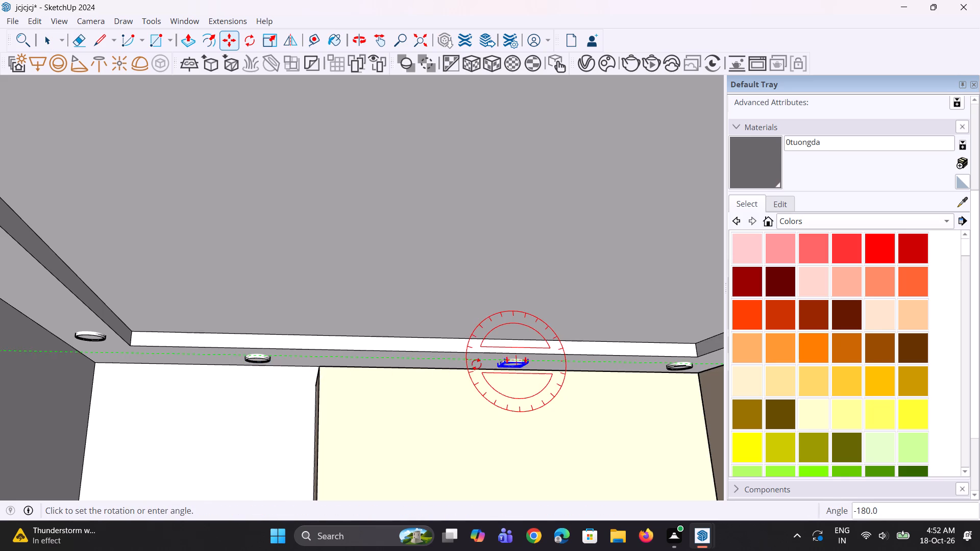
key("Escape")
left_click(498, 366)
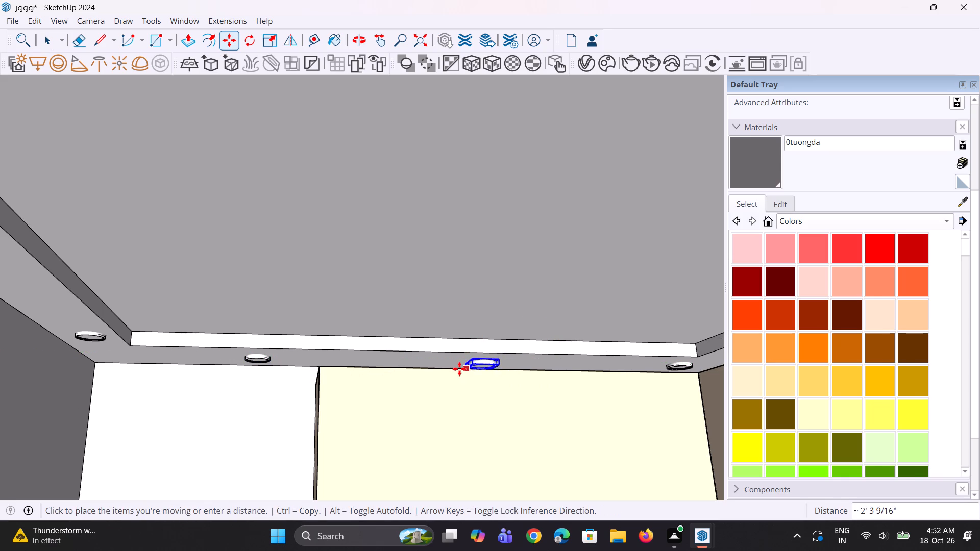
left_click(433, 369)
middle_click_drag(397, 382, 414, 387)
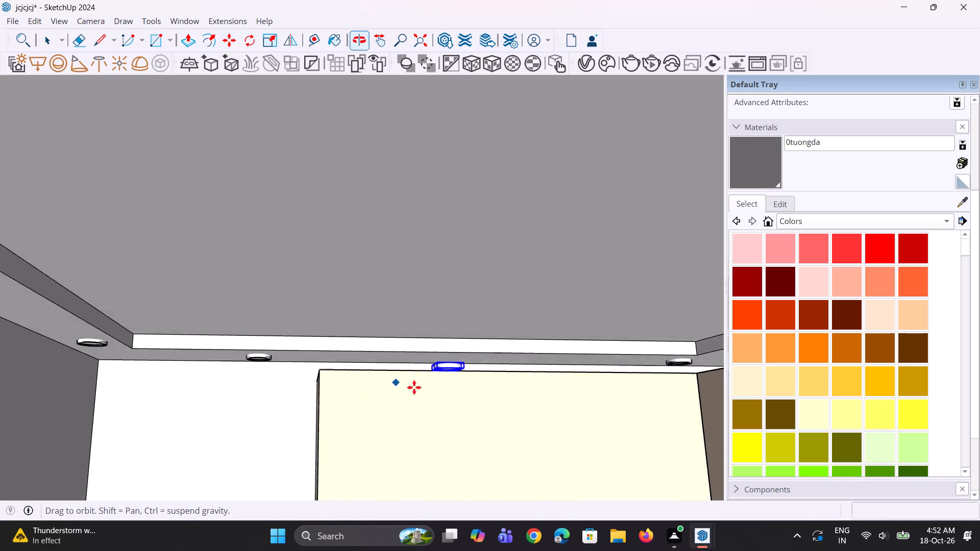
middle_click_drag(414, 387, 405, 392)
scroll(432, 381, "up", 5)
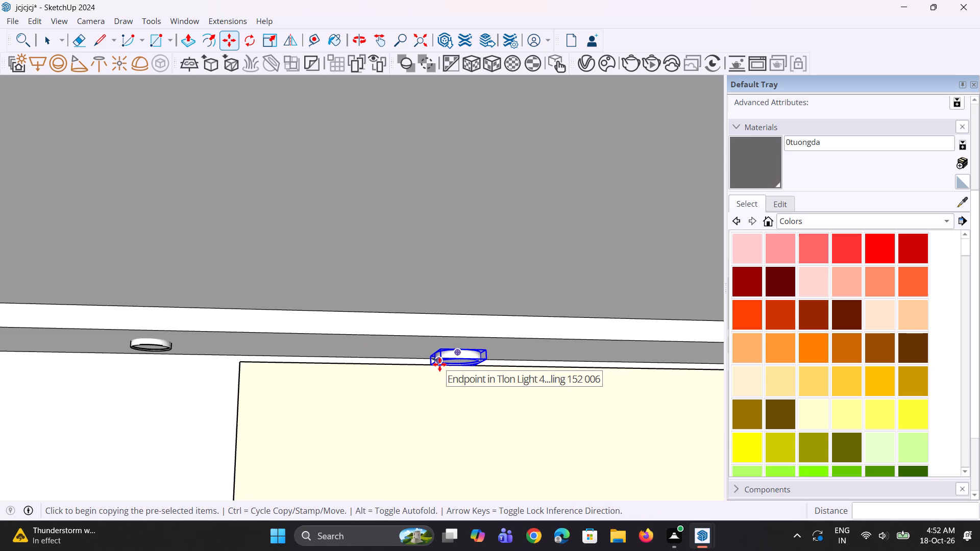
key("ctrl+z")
Copy the light above the cream cabinet about 2' along the back strip toward the side wall and delete the original.
scroll(485, 355, "up", 5)
middle_click_drag(530, 361, 529, 369)
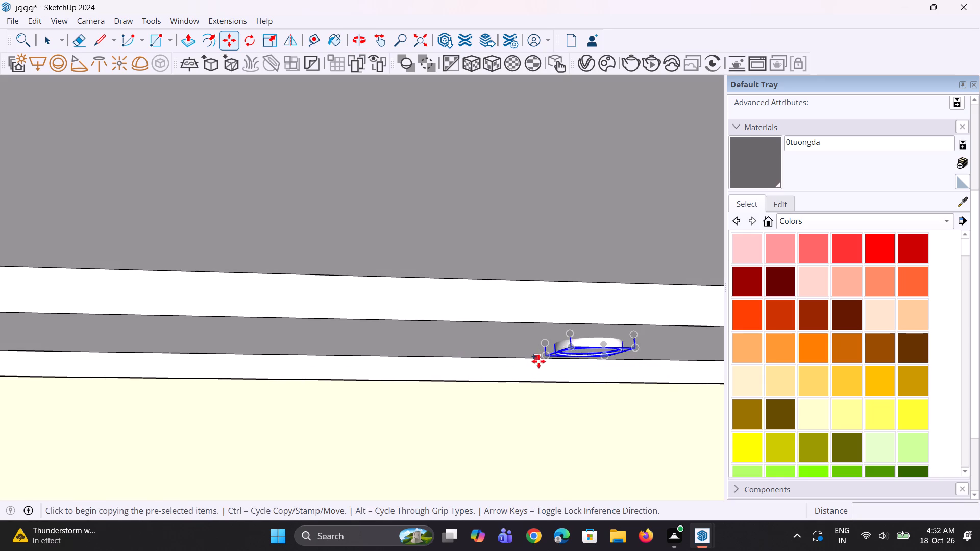
left_click(538, 361)
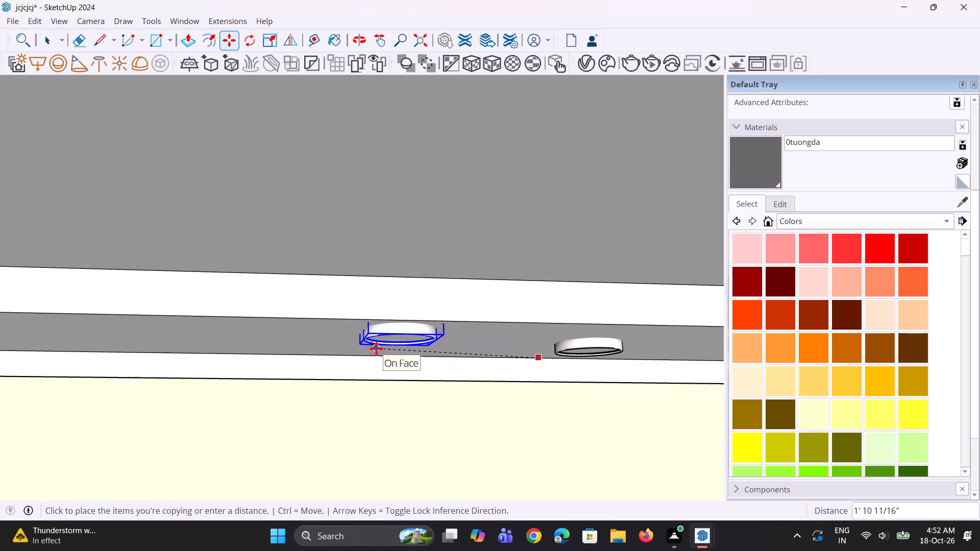
left_click(346, 352)
key("space")
key("space")
left_click(569, 347)
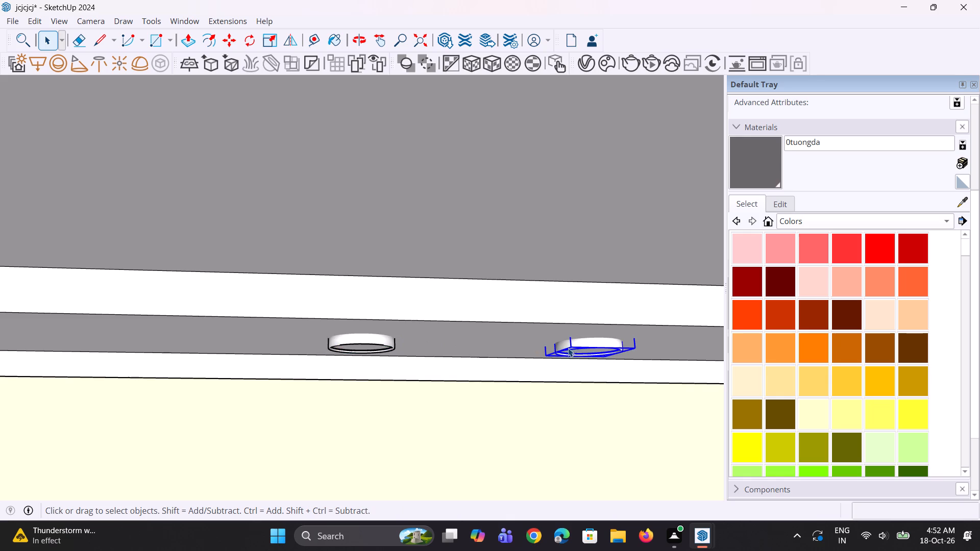
key("Delete")
Move the back-strip light above the cream cabinet about 10 1/2" along the strip toward the brown cabinets' corner.
scroll(487, 350, "down", 3)
scroll(404, 345, "down", 4)
middle_click_drag(375, 361, 365, 392)
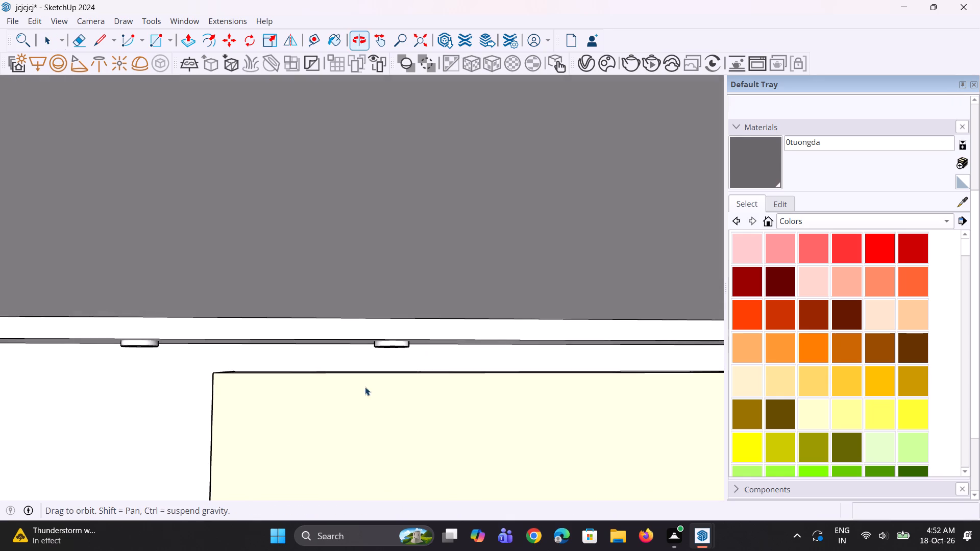
scroll(317, 373, "down", 4)
middle_click_drag(450, 399, 574, 384)
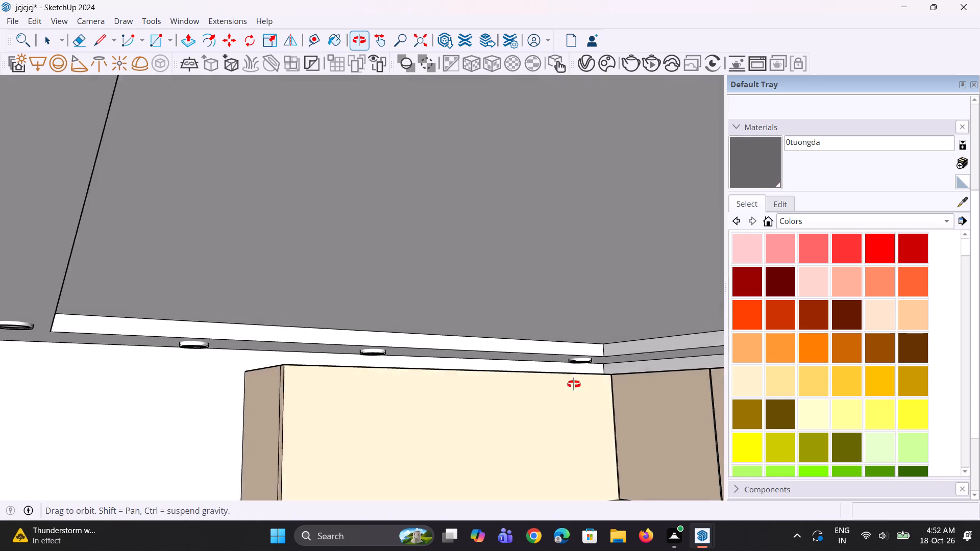
middle_click_drag(574, 384, 558, 383)
scroll(396, 369, "down", 4)
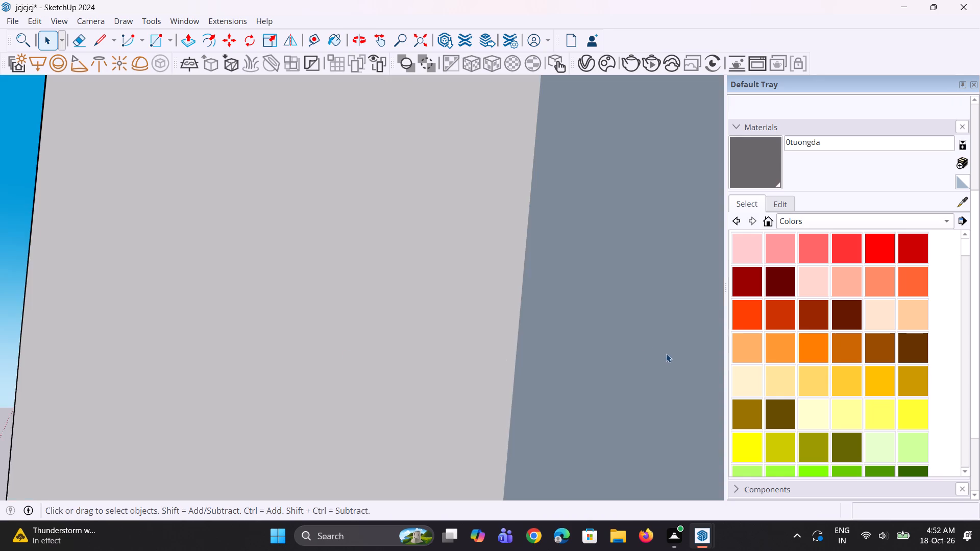
middle_click_drag(659, 353, 584, 356)
scroll(445, 318, "down", 15)
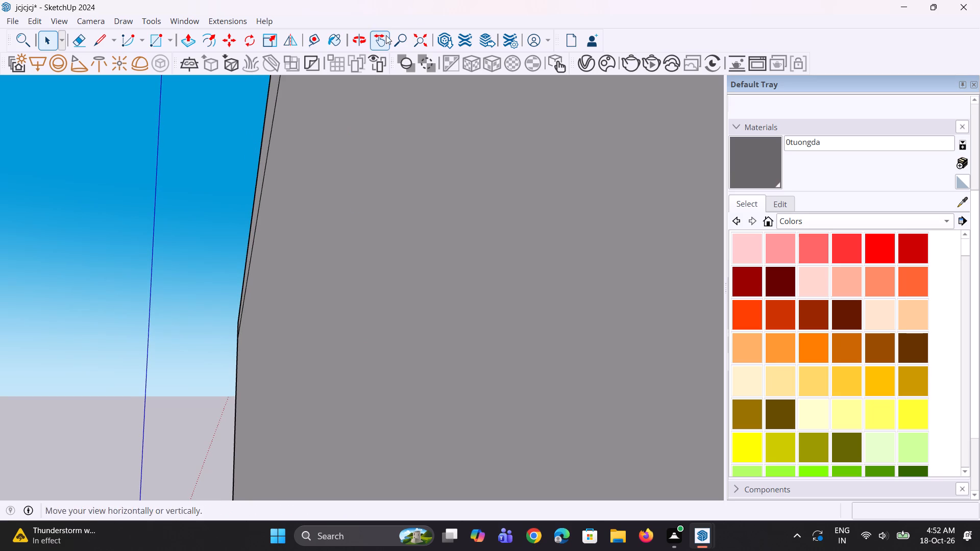
left_click(428, 37)
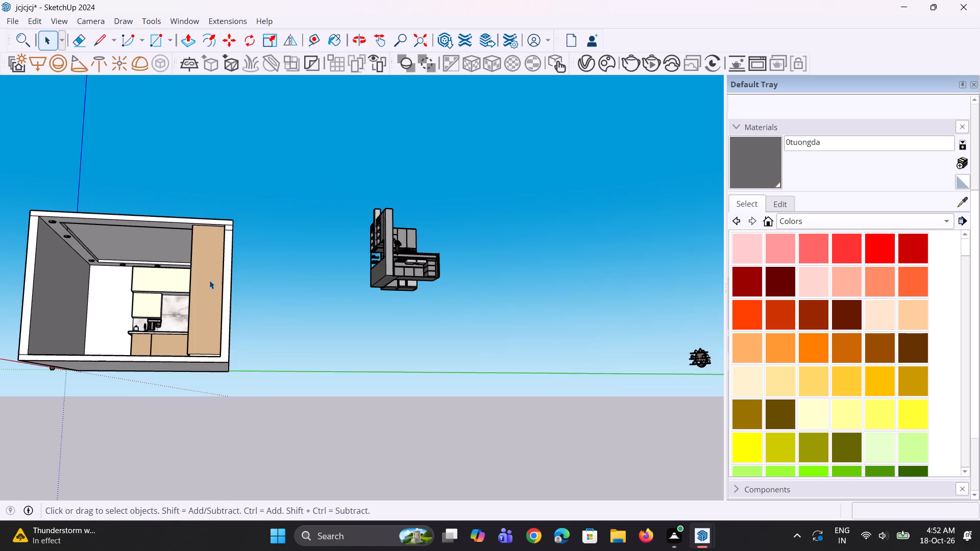
middle_click_drag(212, 283, 279, 278)
scroll(132, 237, "up", 15)
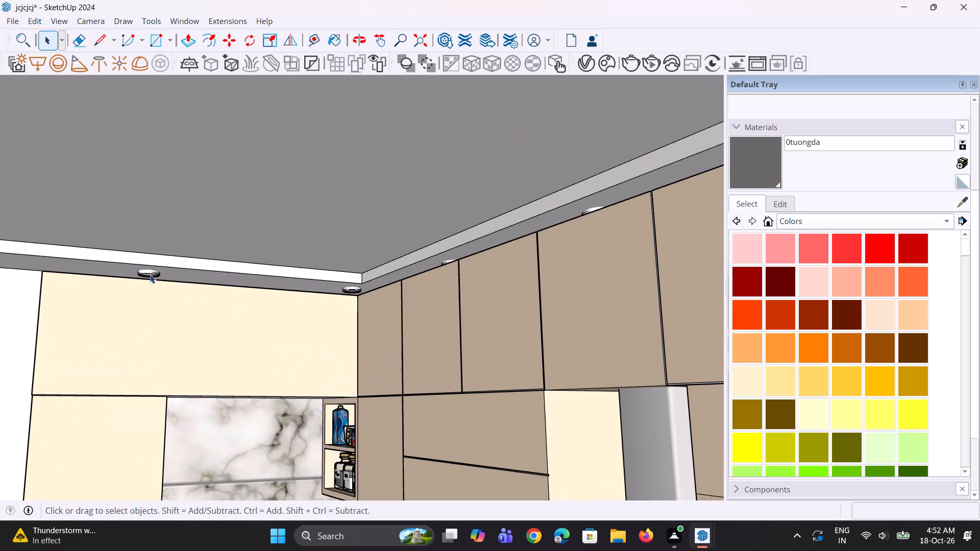
left_click(159, 275)
scroll(156, 279, "up", 1)
key("m")
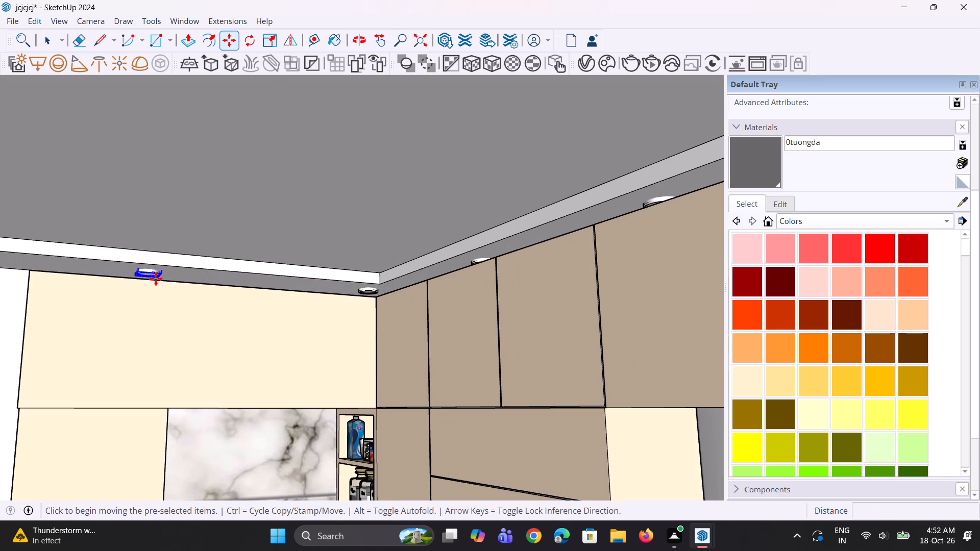
left_click(158, 275)
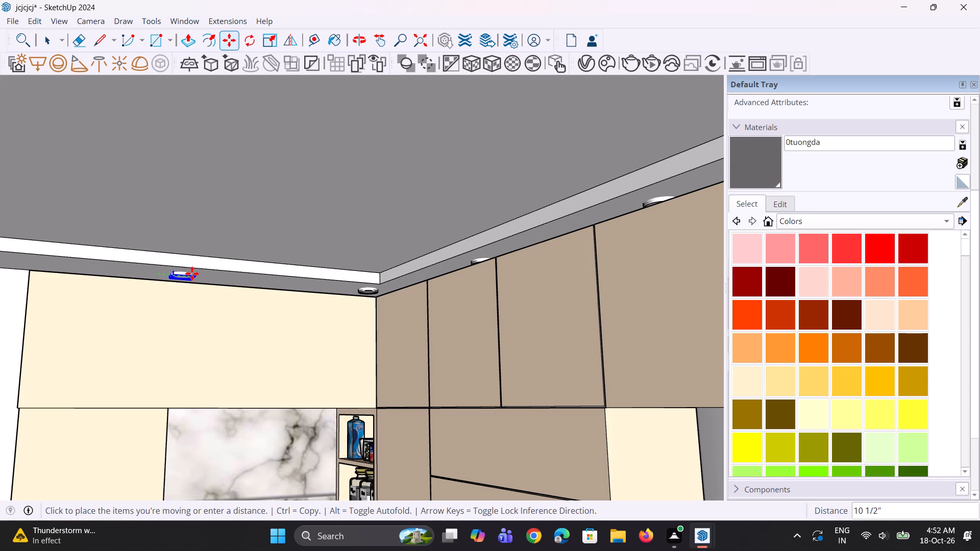
left_click(192, 273)
key("space")
key("space")
Move the middle side-strip light about 1' 4" along the strip toward the back corner.
scroll(359, 318, "down", 3)
middle_click_drag(551, 278, 555, 304)
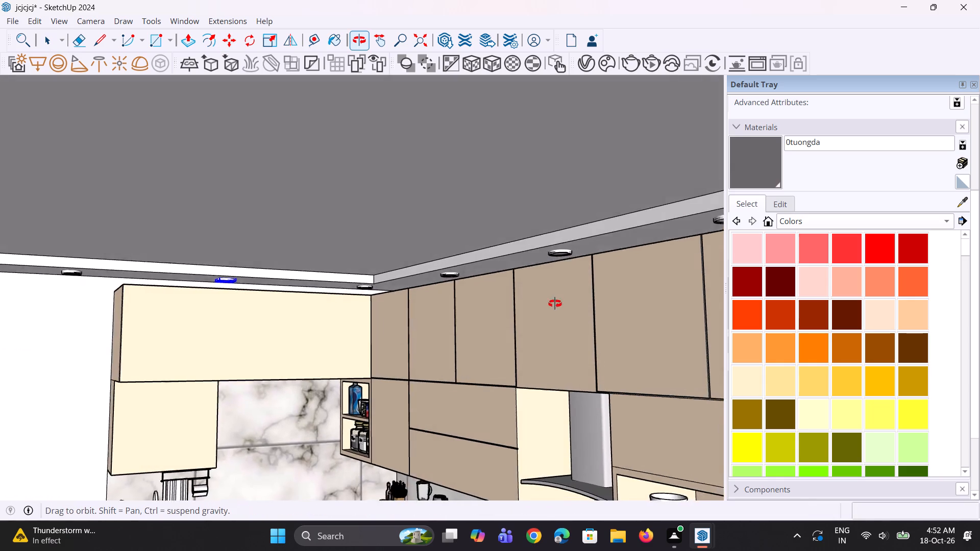
middle_click_drag(555, 304, 560, 314)
scroll(428, 305, "down", 2)
middle_click_drag(543, 297, 516, 299)
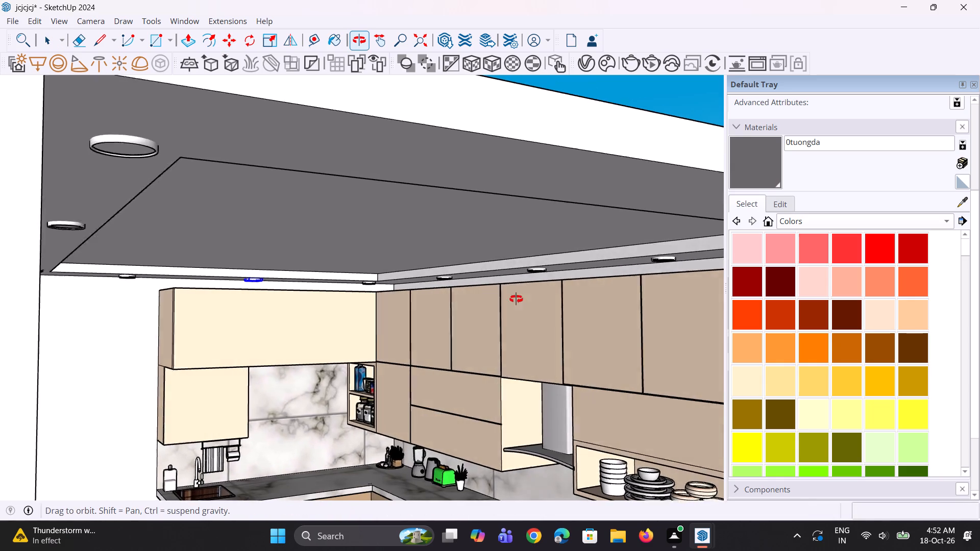
middle_click_drag(516, 299, 449, 294)
scroll(446, 279, "down", 5)
middle_click_drag(381, 299, 352, 255)
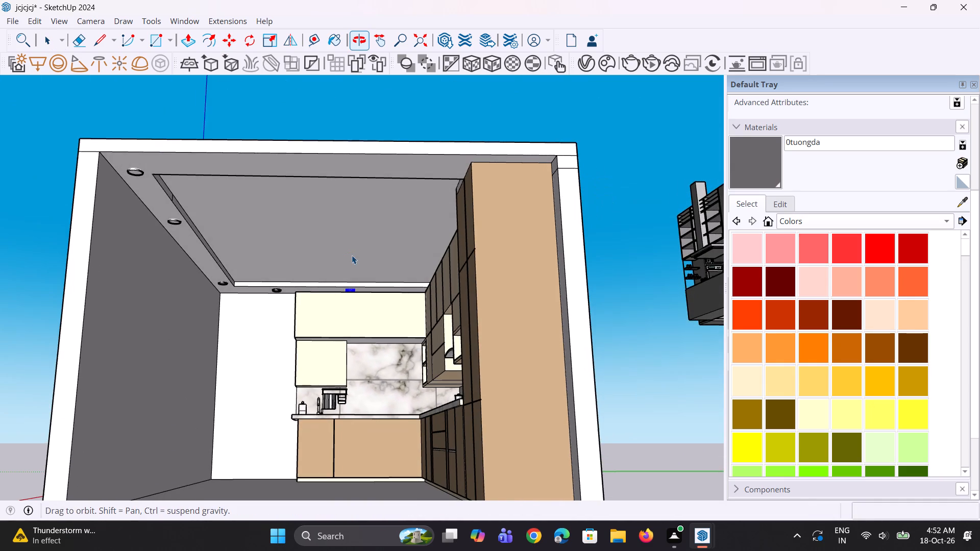
scroll(354, 253, "down", 1)
middle_click_drag(306, 232, 317, 207)
scroll(180, 219, "up", 2)
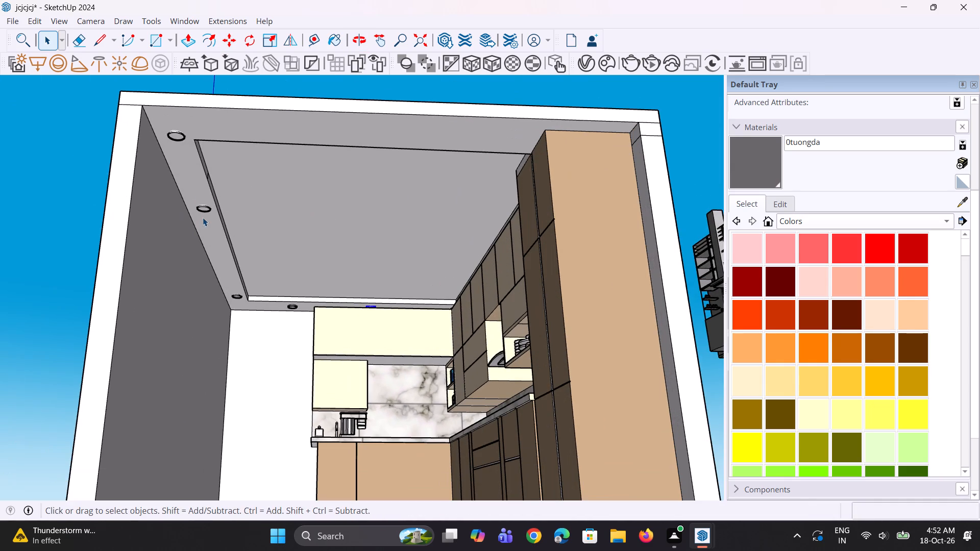
left_click(204, 213)
scroll(204, 213, "up", 2)
key("m")
scroll(209, 208, "up", 1)
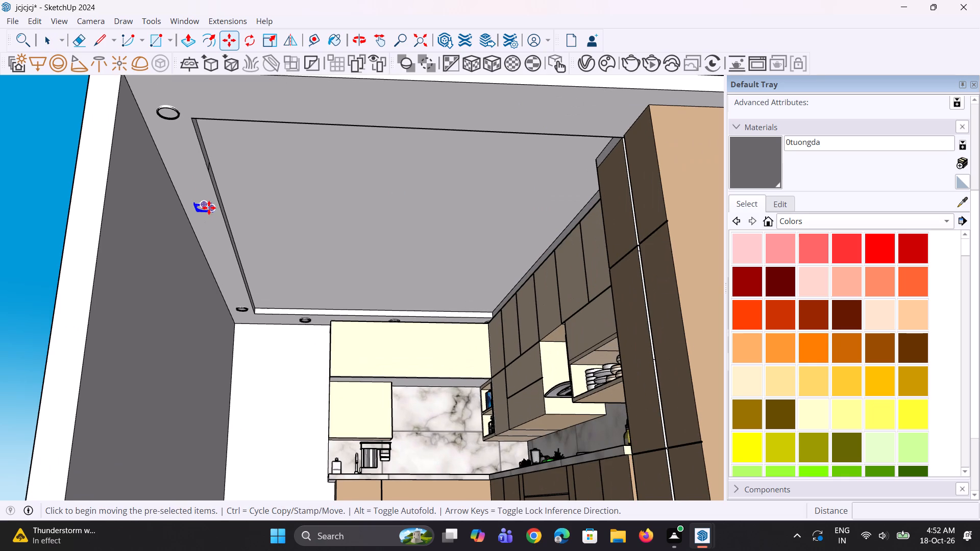
scroll(209, 208, "up", 2)
left_click(209, 208)
key("Escape")
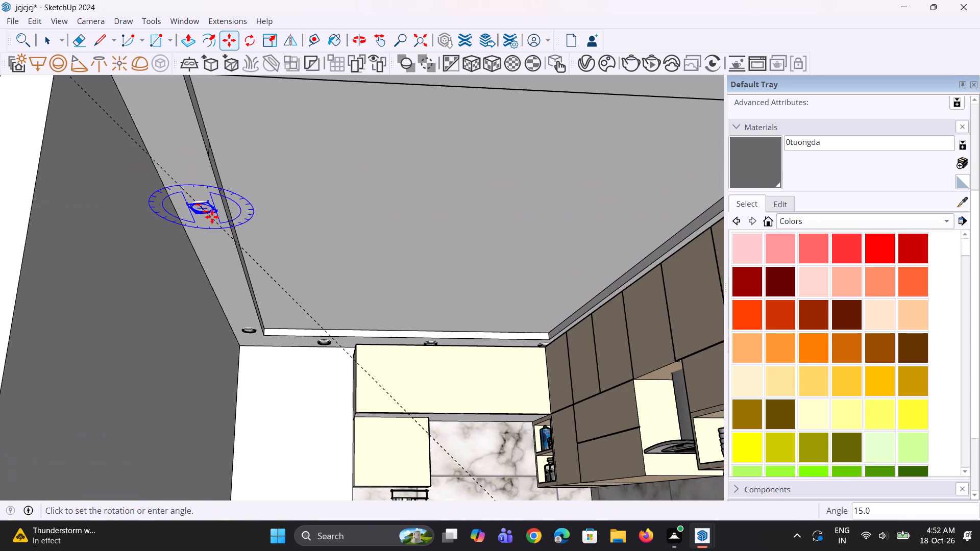
scroll(213, 208, "up", 2)
left_click(209, 205)
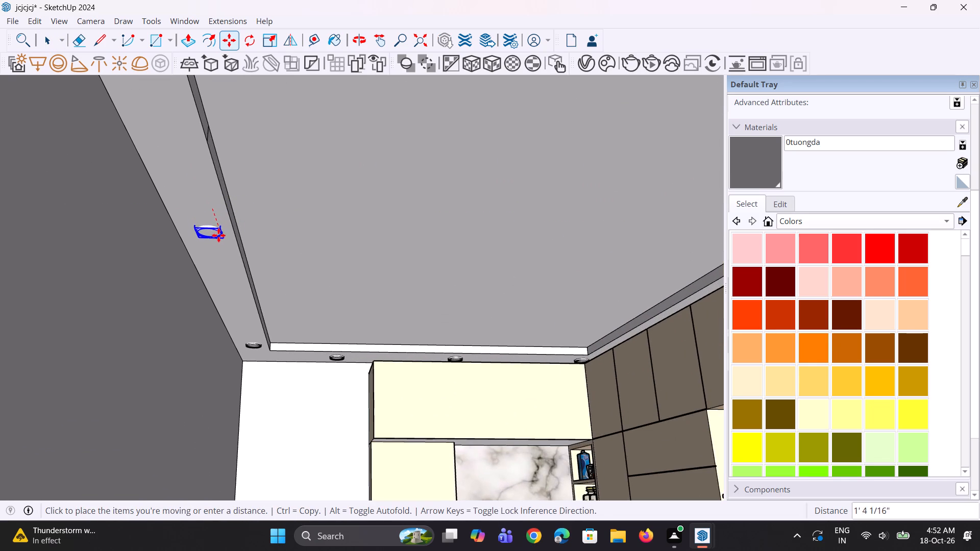
left_click(220, 240)
Copy the open-end side-strip light about 3' onto the front ceiling strip, toward the tall cabinets.
middle_click_drag(265, 289, 258, 289)
scroll(282, 287, "down", 3)
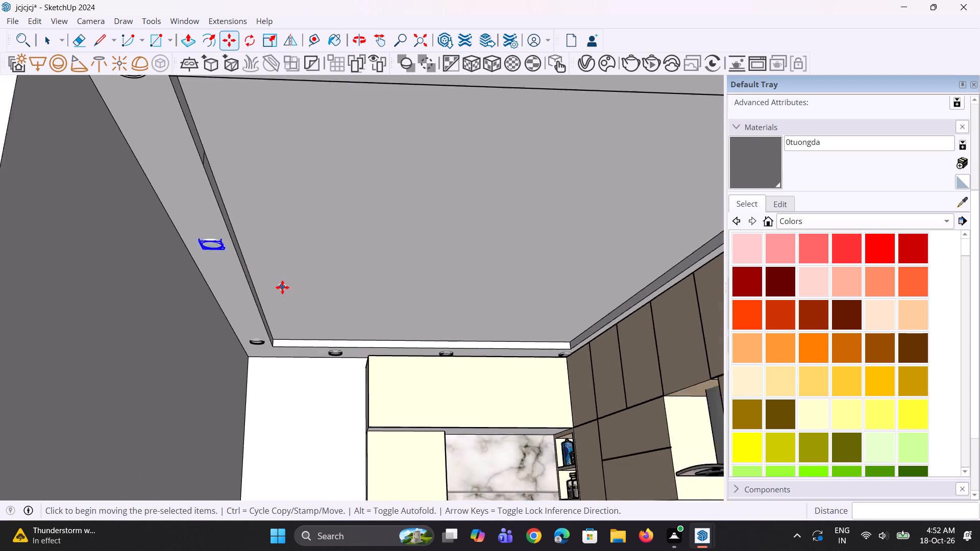
scroll(282, 287, "down", 5)
scroll(281, 274, "up", 1)
middle_click_drag(281, 274, 277, 259)
key("space")
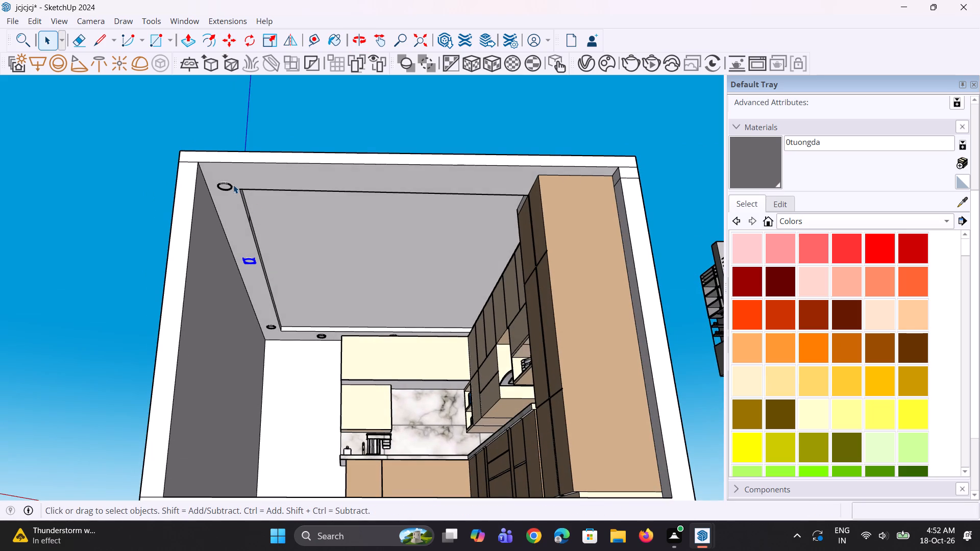
left_click(233, 185)
left_click(230, 186)
scroll(230, 186, "up", 4)
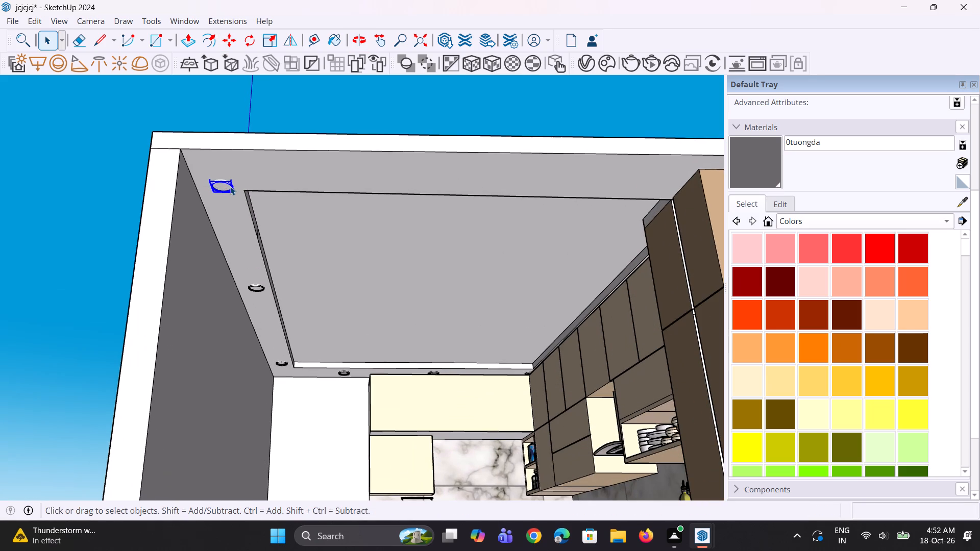
key("m")
left_click(230, 186)
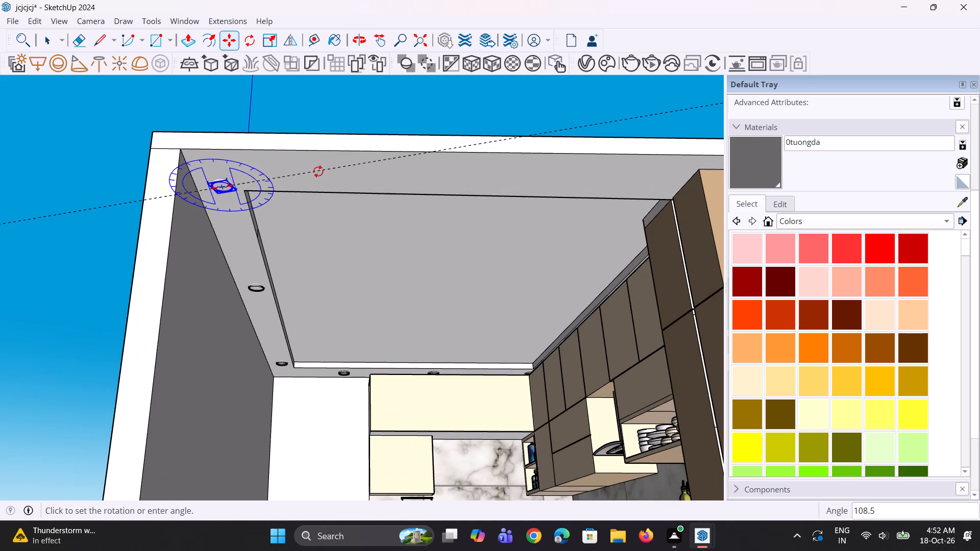
key("Escape")
left_click(240, 196)
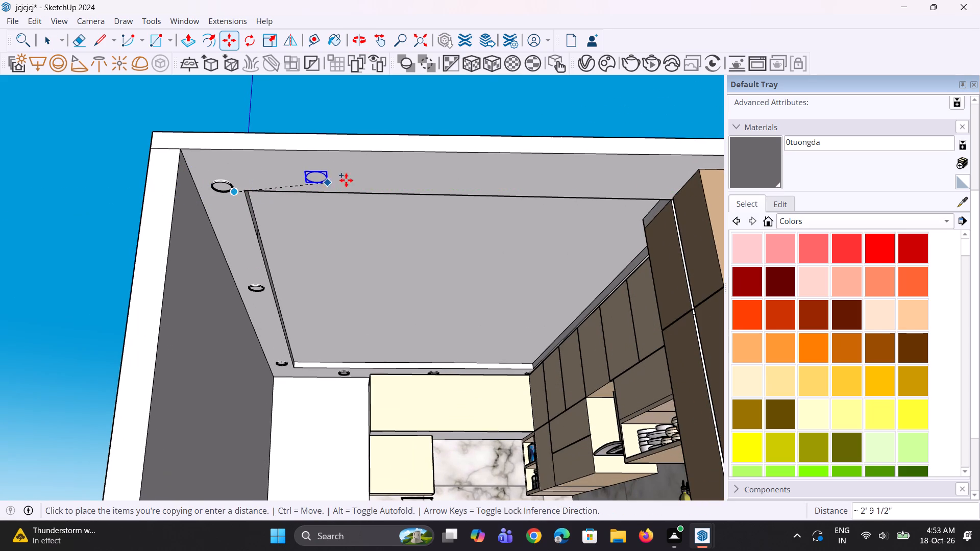
left_click(352, 177)
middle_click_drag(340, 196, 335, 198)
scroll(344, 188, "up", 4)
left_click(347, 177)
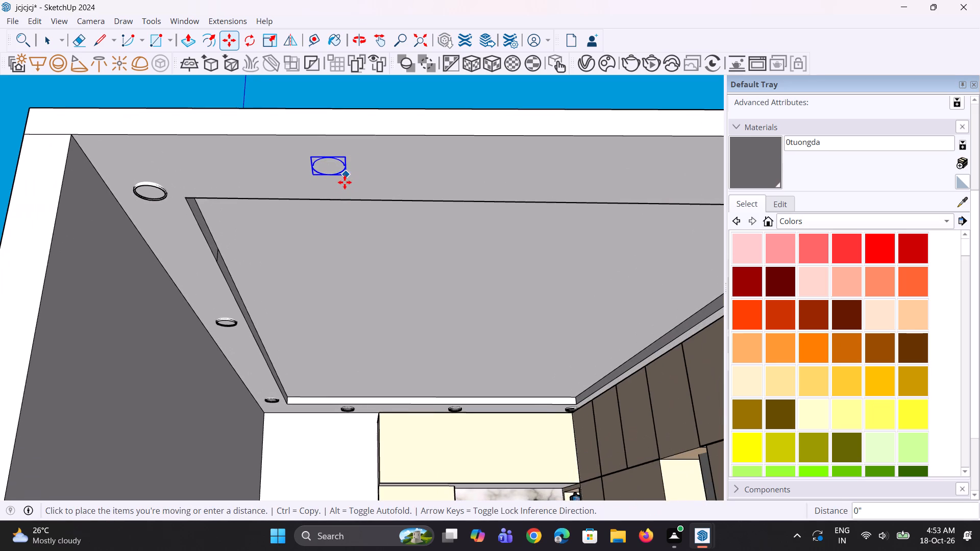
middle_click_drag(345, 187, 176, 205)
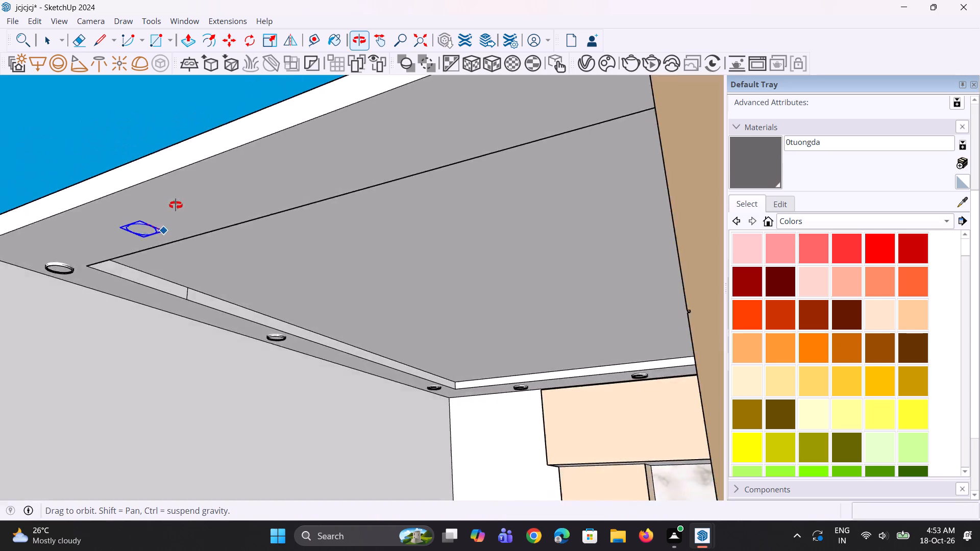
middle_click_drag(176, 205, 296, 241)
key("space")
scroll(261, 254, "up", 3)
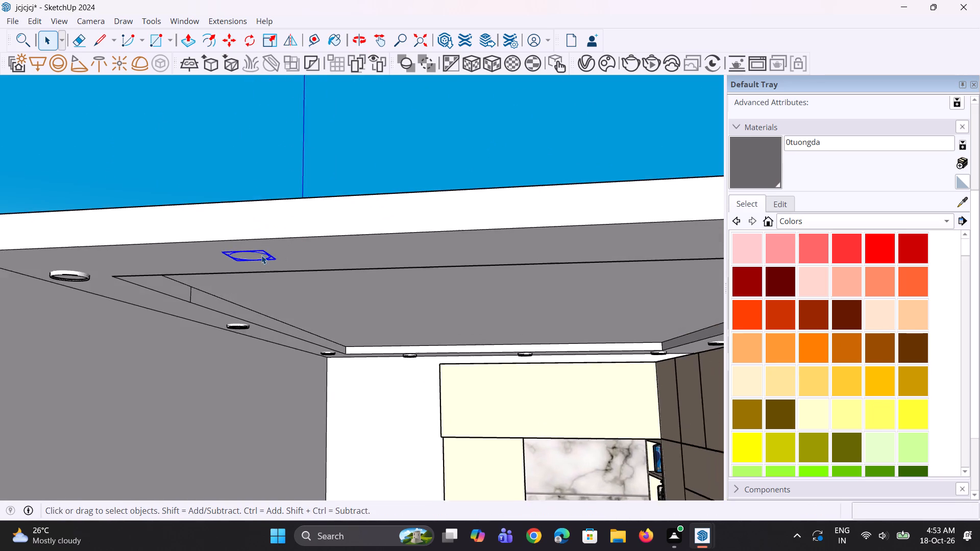
Lower the copied light on the front ceiling strip by about 1 5/16" out of the ceiling surface.
scroll(261, 255, "up", 2)
key("m")
scroll(280, 277, "up", 4)
left_click(281, 258)
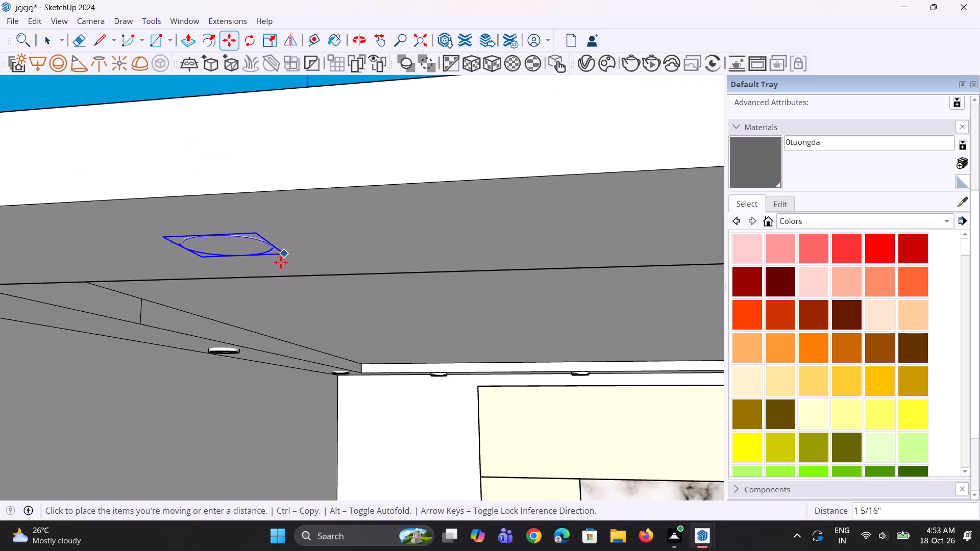
left_click(282, 264)
scroll(249, 294, "down", 5)
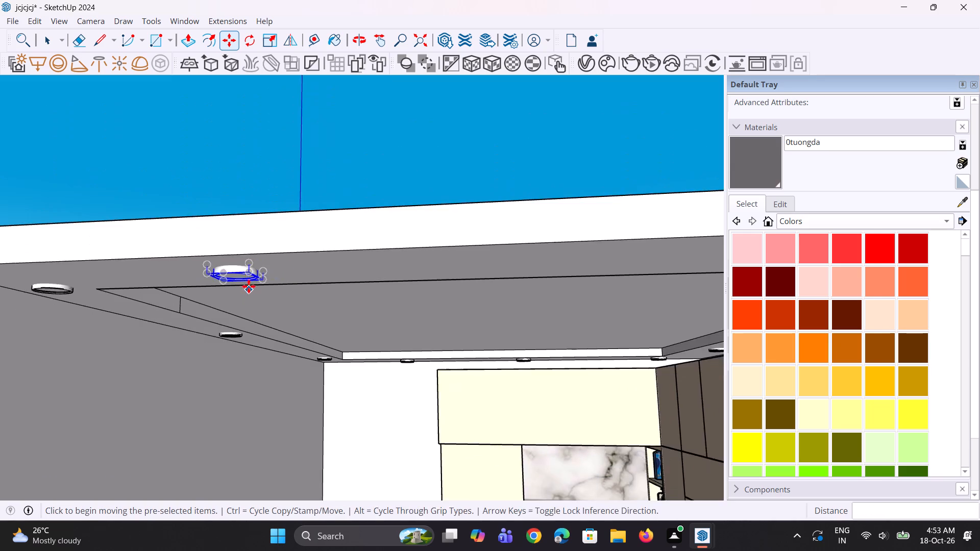
scroll(249, 286, "down", 4)
middle_click_drag(317, 282, 340, 222)
Move the front-strip light about 11 3/16" along the strip toward the tall cabinets.
key("m")
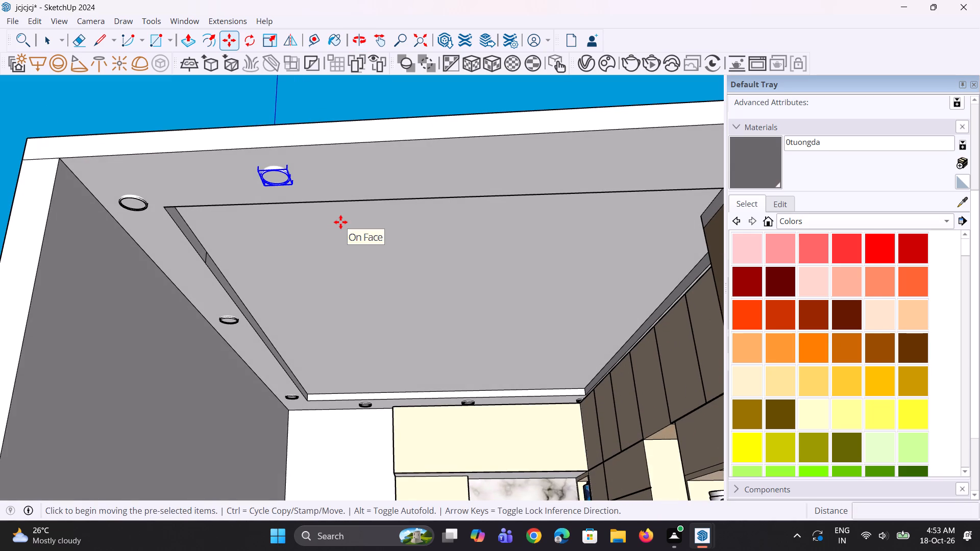
key("space")
type("m")
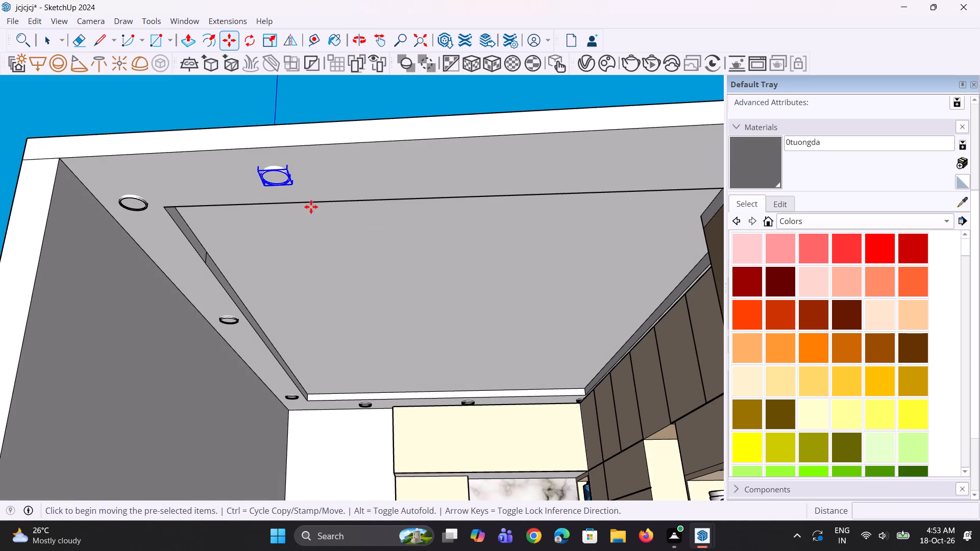
left_click(295, 190)
left_click(338, 187)
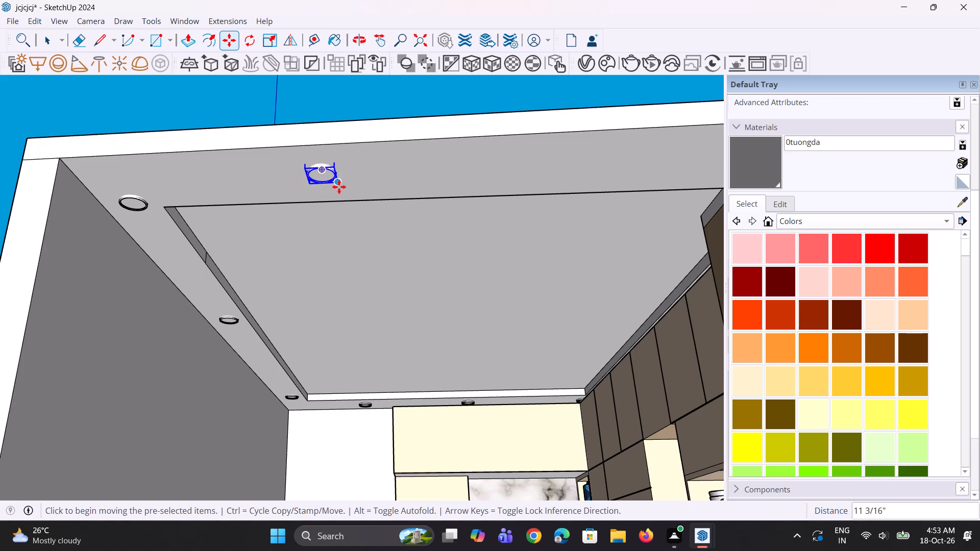
Copy the front-strip light about 5' 10 7/8" along the strip toward the tall cabinets.
key("m")
left_click(339, 187)
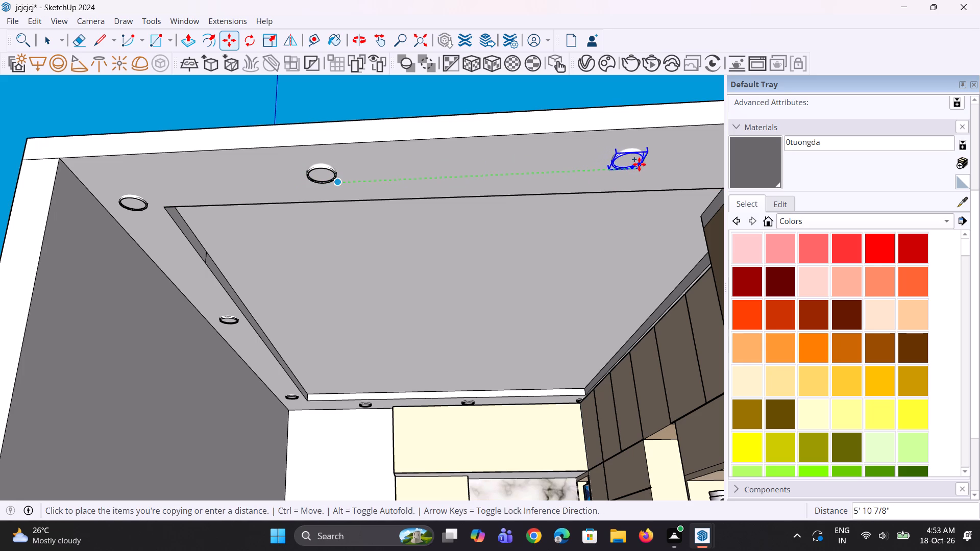
left_click(640, 164)
middle_click_drag(498, 232, 479, 233)
key("space")
key("space")
left_click(426, 106)
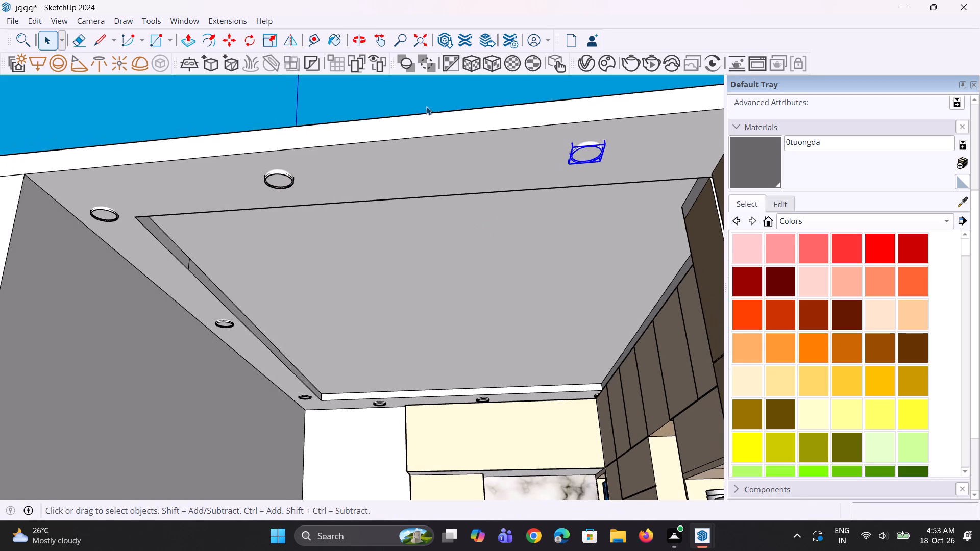
Examine the ceiling light layout and the kitchen interior from several distances and angles.
scroll(424, 238, "down", 3)
middle_click_drag(440, 235, 451, 218)
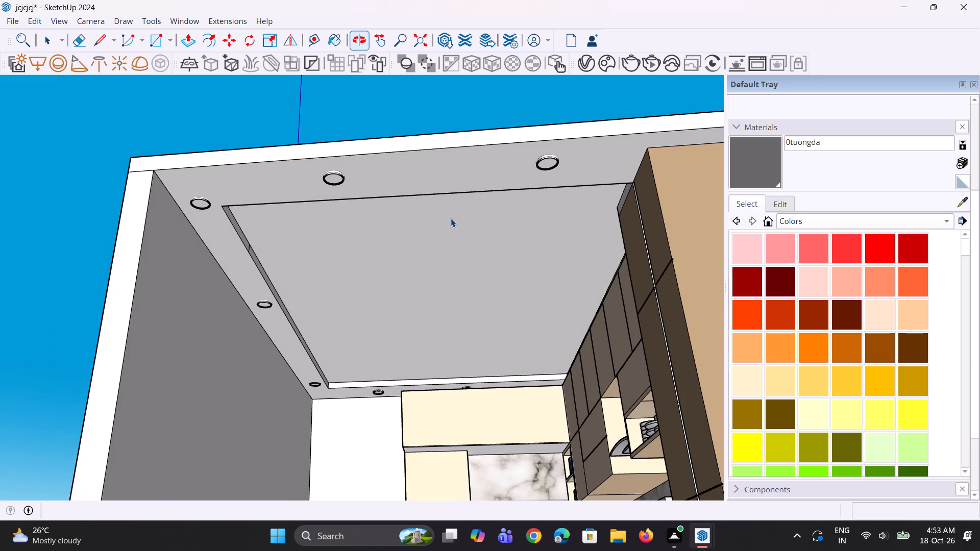
scroll(364, 309, "down", 6)
middle_click_drag(367, 304, 373, 331)
scroll(370, 371, "up", 5)
scroll(339, 337, "down", 4)
middle_click_drag(333, 360, 352, 393)
scroll(401, 423, "up", 4)
middle_click_drag(419, 418, 413, 418)
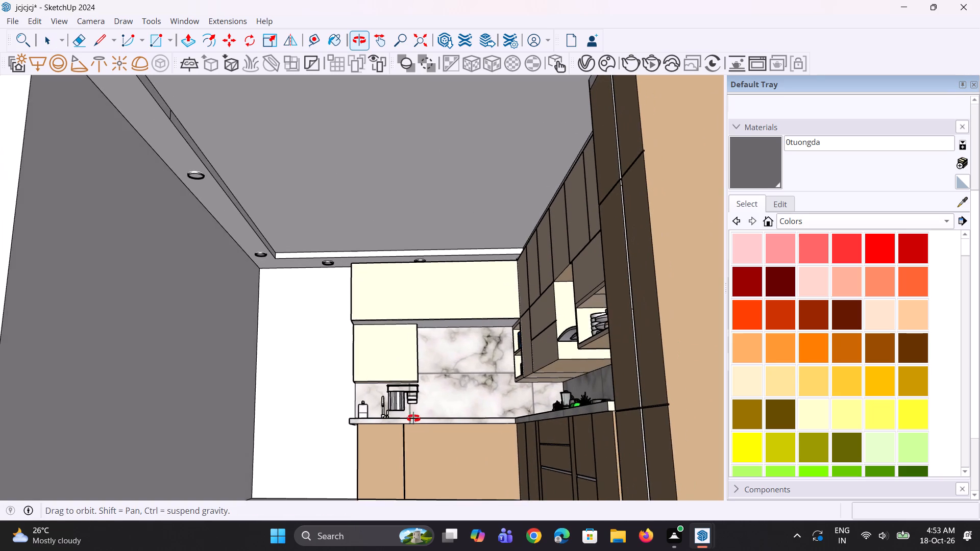
middle_click_drag(413, 418, 425, 415)
scroll(360, 372, "down", 4)
middle_click_drag(360, 372, 371, 407)
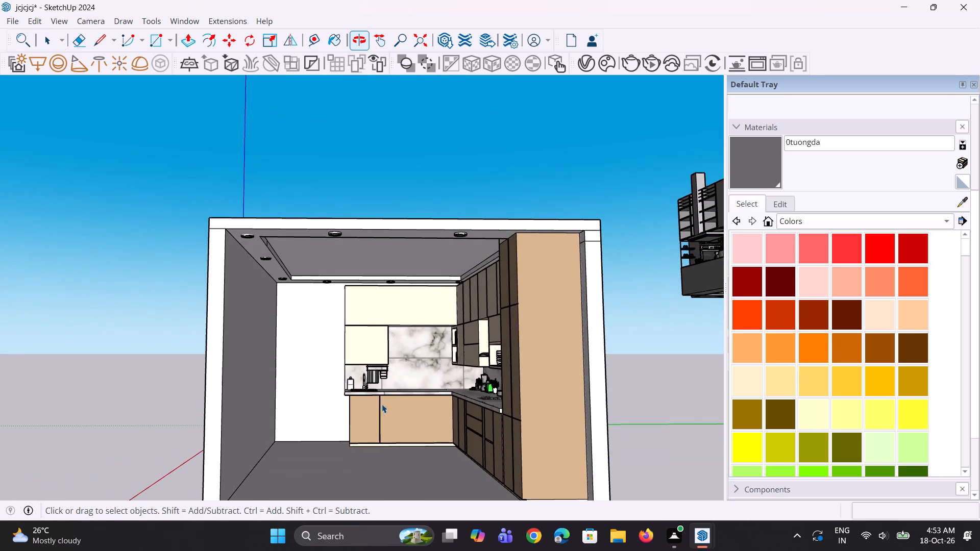
scroll(425, 391, "up", 7)
scroll(424, 350, "up", 1)
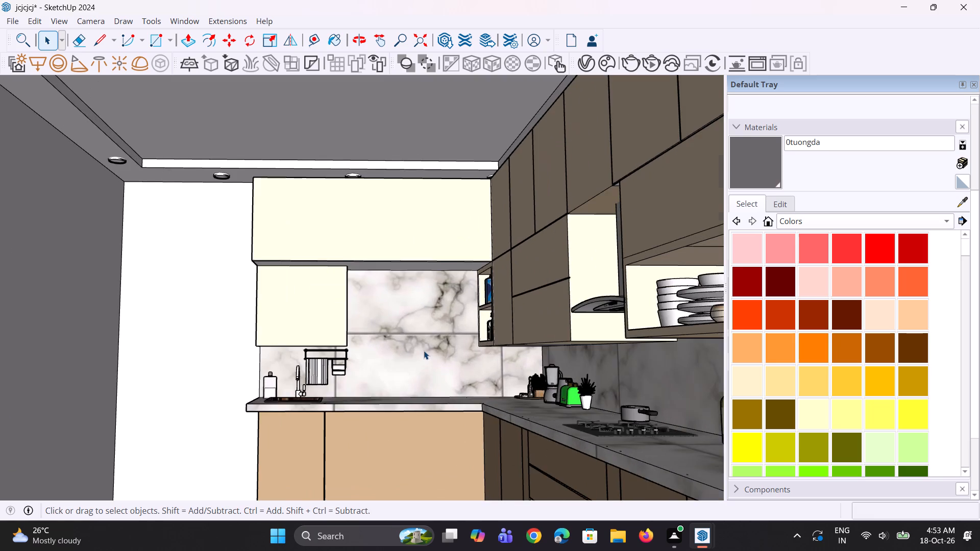
scroll(424, 350, "up", 2)
middle_click_drag(413, 344, 413, 353)
scroll(373, 332, "down", 4)
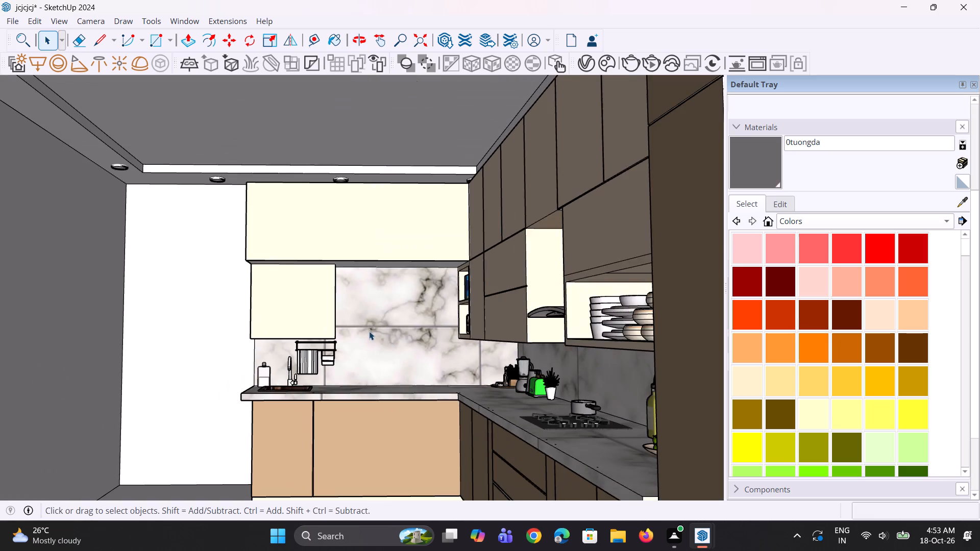
scroll(366, 329, "down", 4)
middle_click_drag(449, 369, 541, 330)
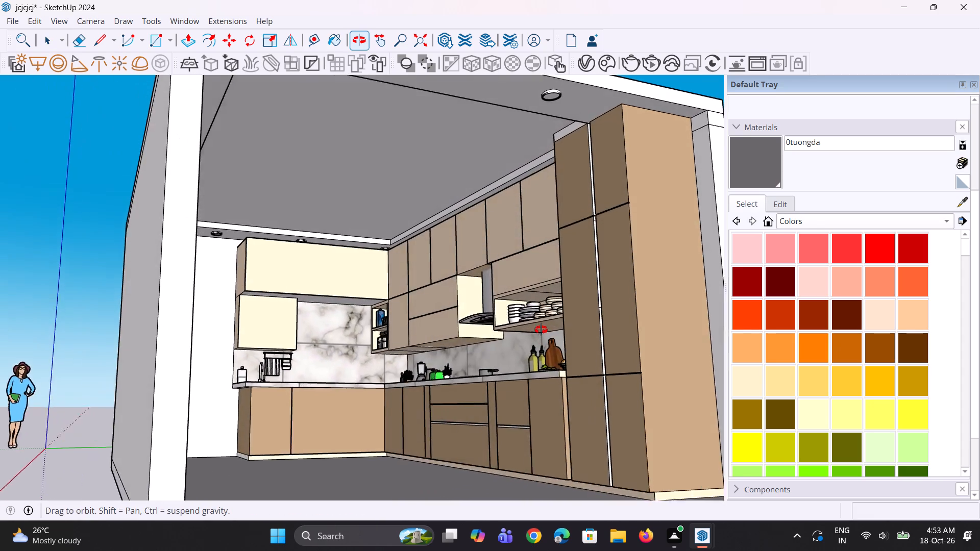
middle_click_drag(541, 330, 466, 373)
Delete the two stray objects lying outside the kitchen room, beyond the tall-cabinet side.
scroll(420, 359, "down", 4)
scroll(362, 347, "down", 4)
middle_click_drag(573, 346, 555, 391)
left_click_drag(522, 143, 666, 328)
scroll(635, 309, "left", 3)
scroll(629, 306, "down", 9)
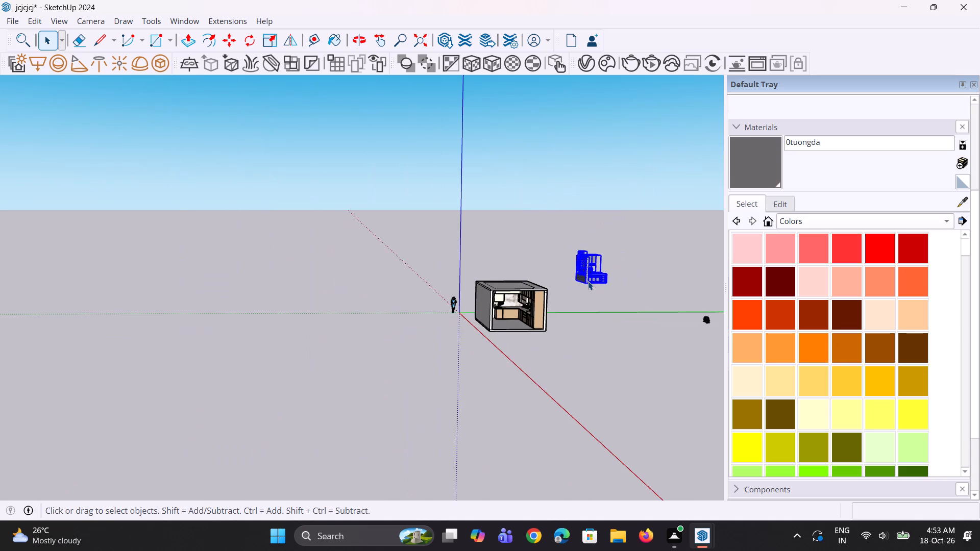
key("Delete")
scroll(546, 317, "up", 3)
scroll(498, 344, "down", 6)
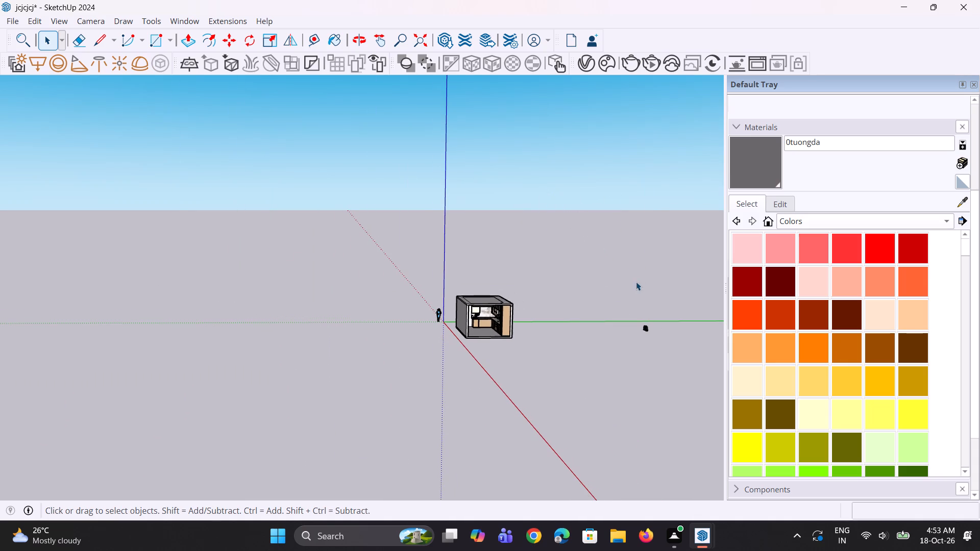
left_click_drag(622, 290, 683, 367)
key("Delete")
Save the kitchen model.
scroll(522, 342, "up", 3)
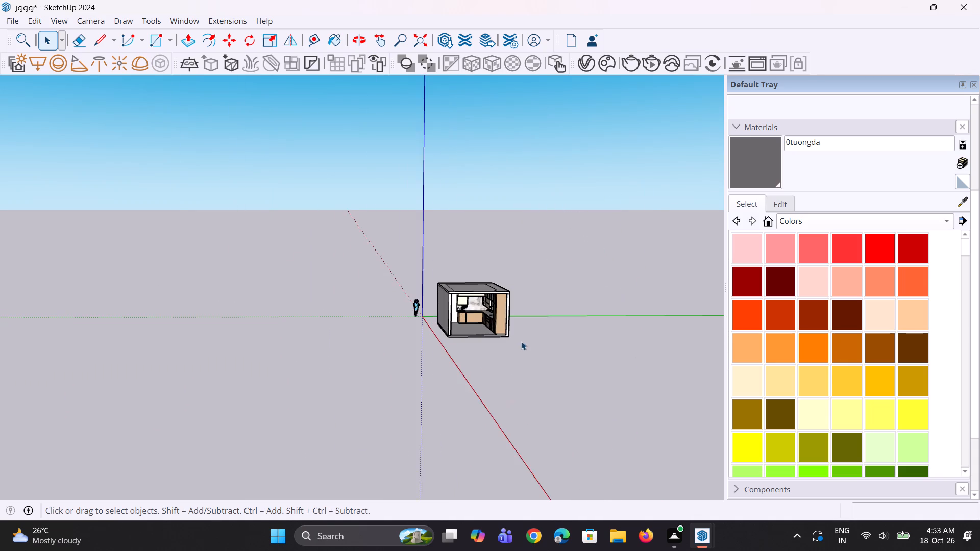
scroll(452, 310, "up", 5)
key("ctrl+s")
scroll(452, 310, "up", 2)
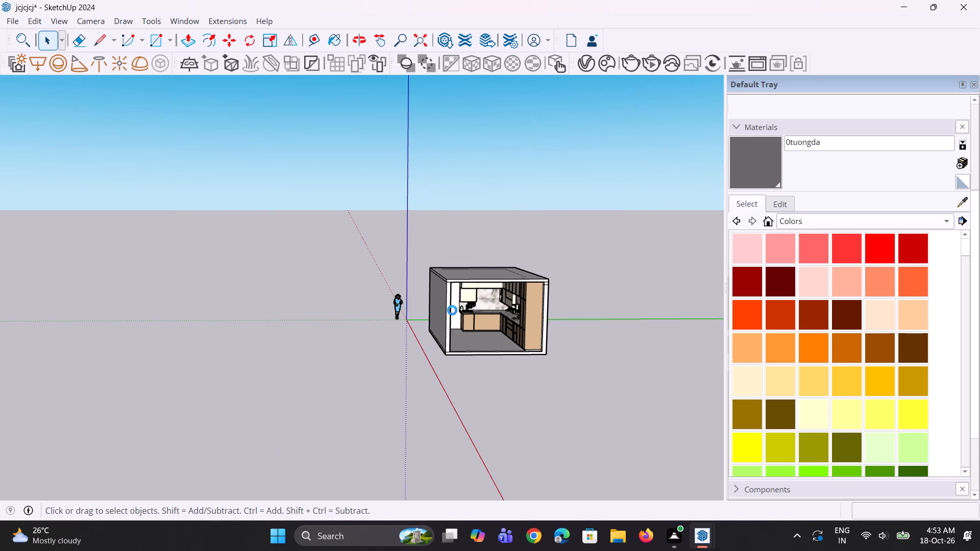
scroll(519, 313, "up", 7)
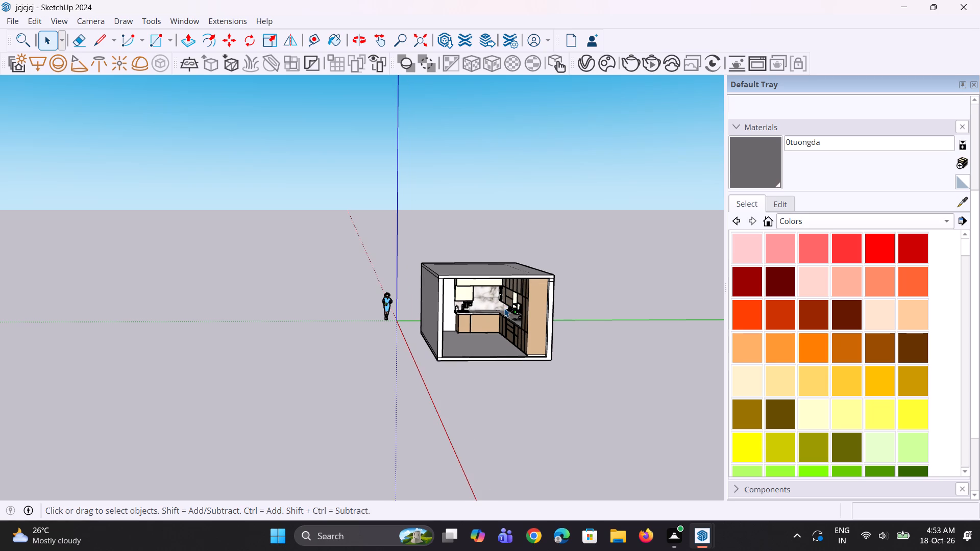
Examine the kitchen interior through the open front, checking cabinets, counter and ceiling lights from several angles.
scroll(525, 283, "up", 11)
middle_click_drag(463, 310, 466, 281)
scroll(466, 281, "up", 3)
scroll(506, 336, "up", 3)
scroll(429, 274, "down", 5)
middle_click_drag(419, 277, 427, 264)
scroll(427, 264, "up", 1)
scroll(429, 314, "up", 1)
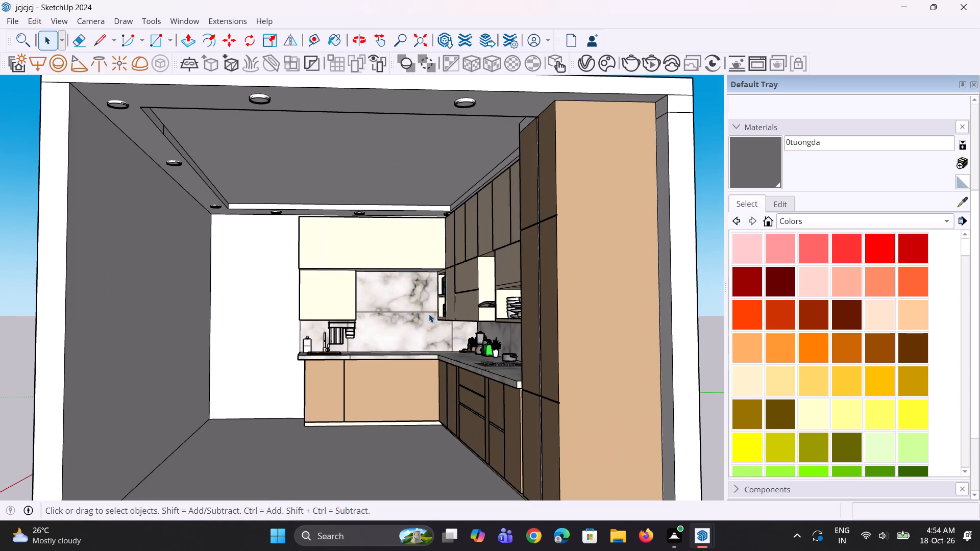
middle_click(430, 315)
middle_click(437, 317)
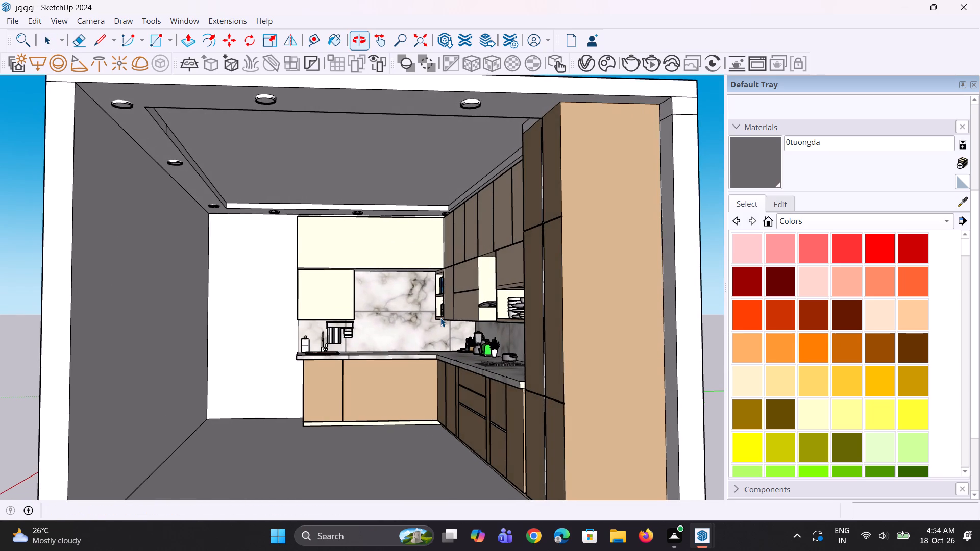
scroll(369, 268, "down", 4)
middle_click_drag(415, 311, 426, 311)
scroll(425, 312, "up", 4)
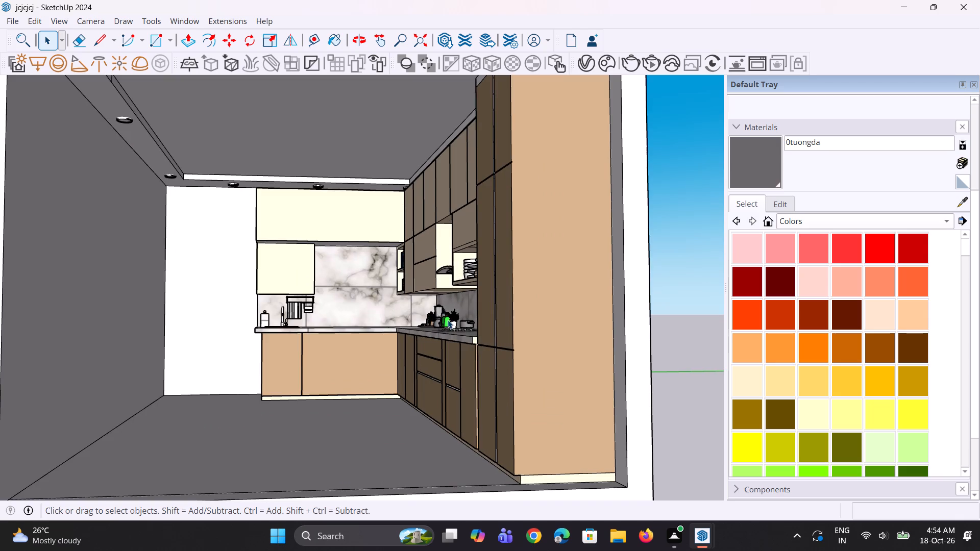
scroll(364, 313, "down", 2)
middle_click_drag(395, 316, 404, 304)
scroll(398, 305, "up", 2)
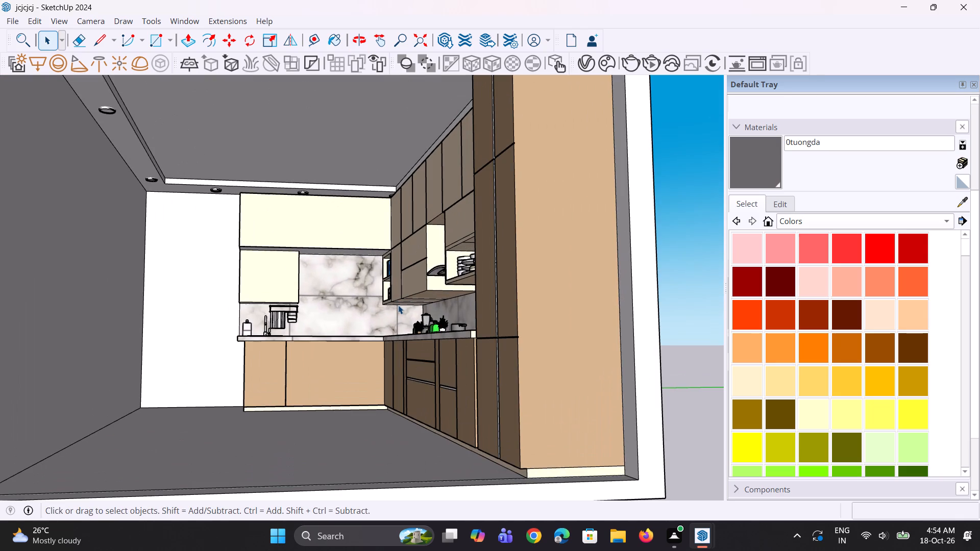
middle_click_drag(390, 318, 428, 364)
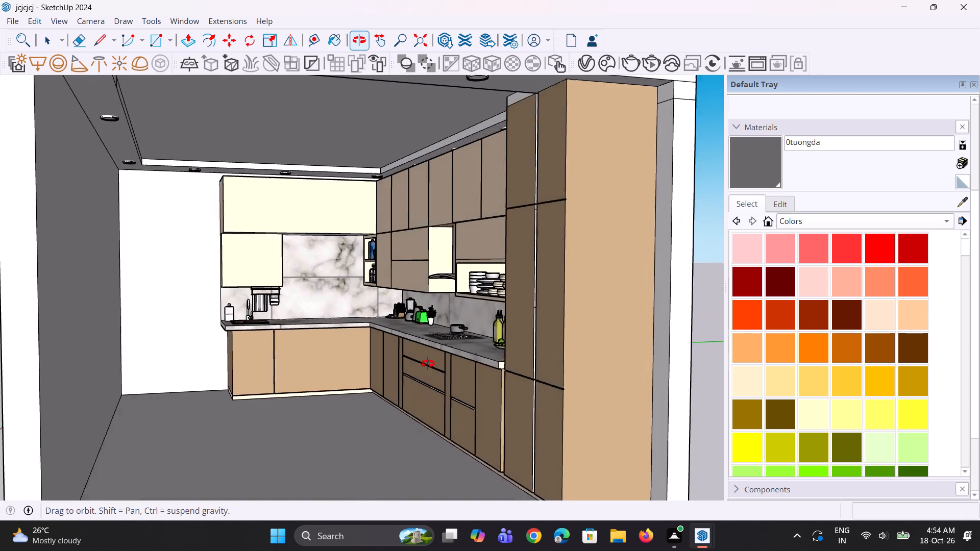
middle_click_drag(428, 364, 425, 359)
scroll(425, 359, "up", 1)
middle_click_drag(425, 359, 443, 372)
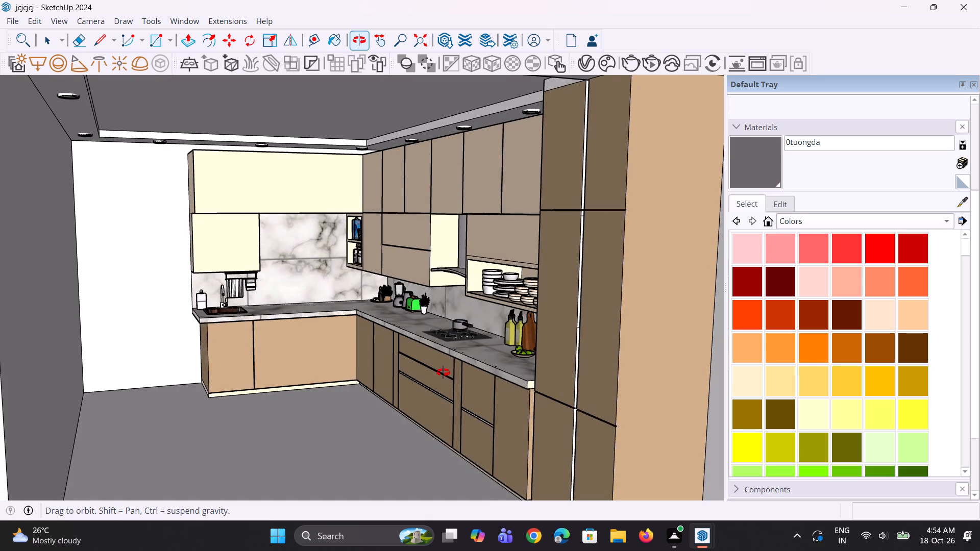
middle_click_drag(443, 372, 445, 364)
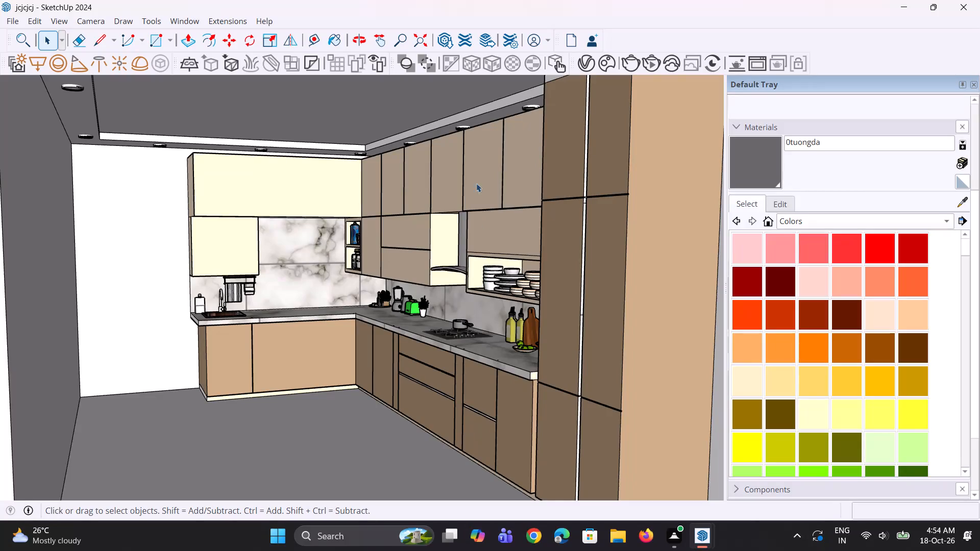
Erase the two leftover horizontal edges near the top of the open-front side wall beside the tall cabinets.
scroll(176, 329, "down", 3)
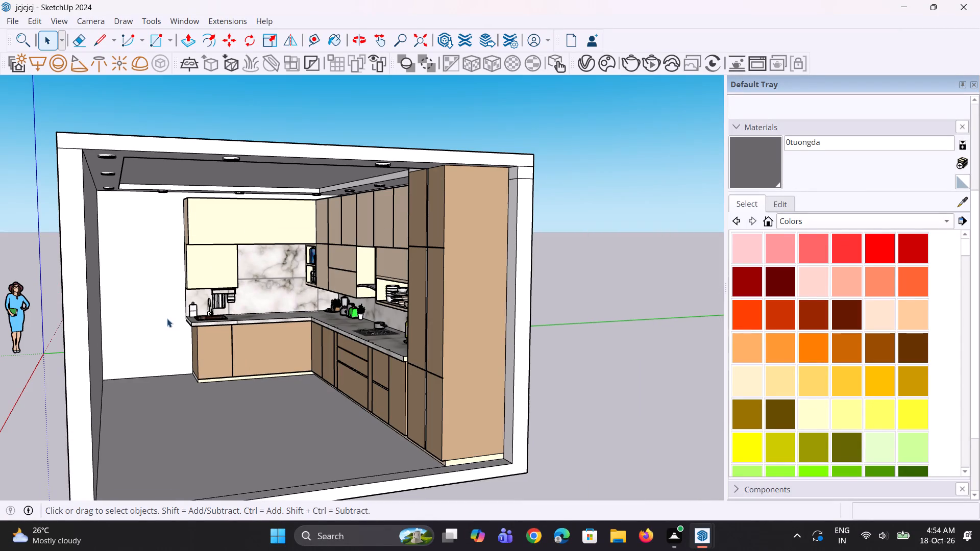
scroll(505, 322, "up", 2)
scroll(532, 132, "up", 2)
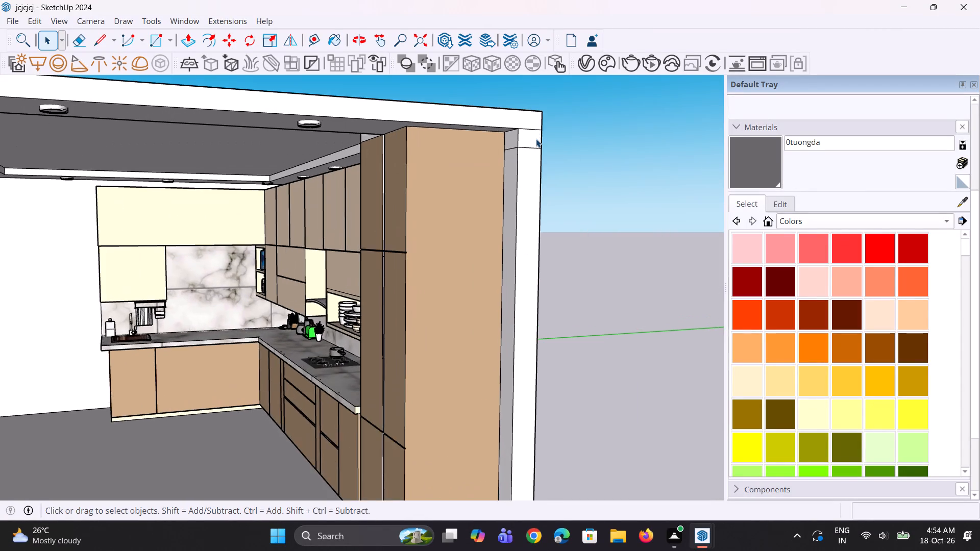
scroll(536, 139, "up", 2)
key("e")
left_click(541, 152)
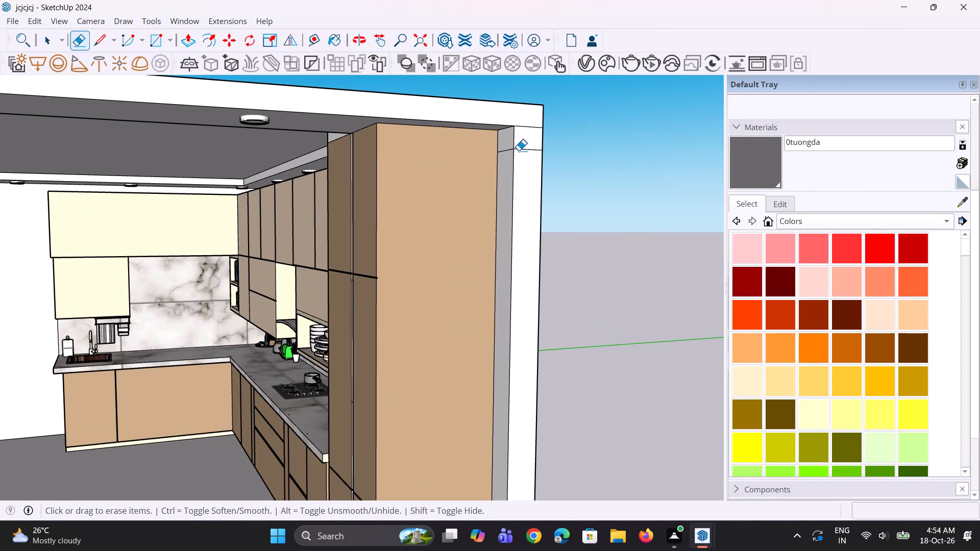
scroll(519, 151, "up", 2)
left_click(504, 151)
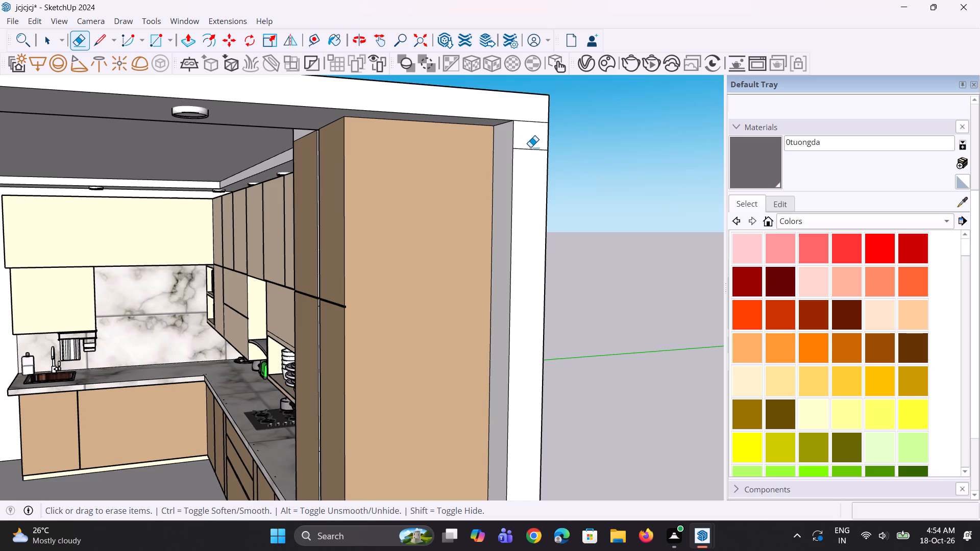
left_click(530, 150)
scroll(506, 156, "down", 8)
middle_click_drag(419, 221, 443, 231)
key("space")
key("space")
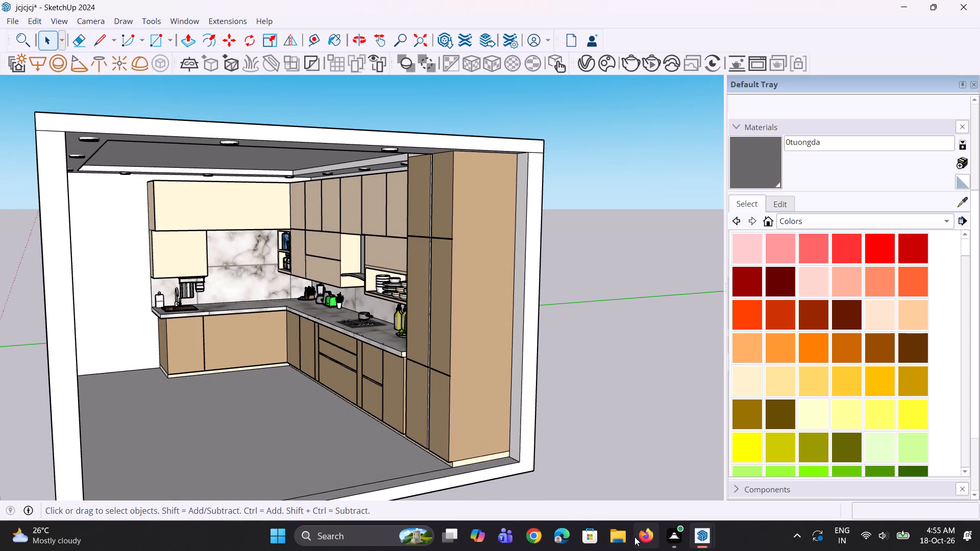
Switch to Google Chrome and open the search suggestions on a new tab.
left_click(531, 536)
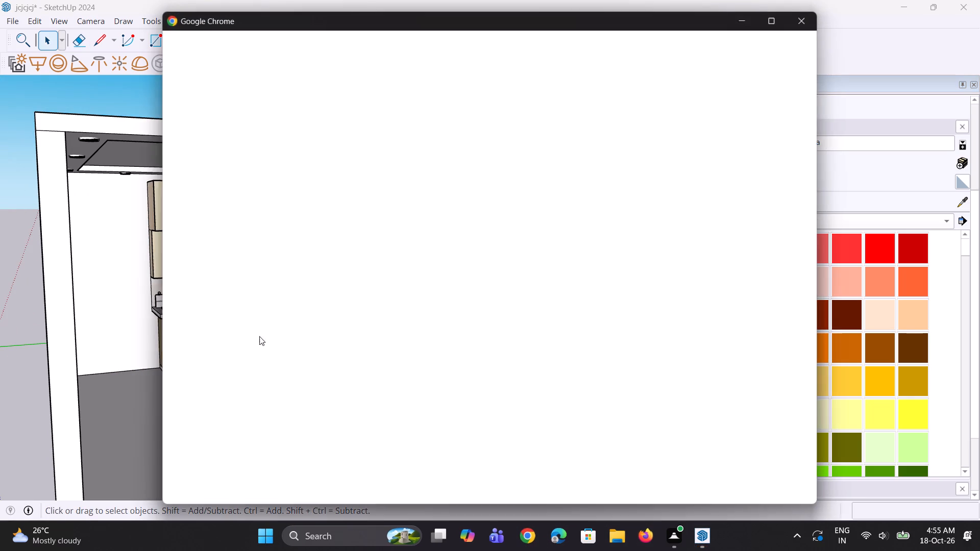
left_click(302, 271)
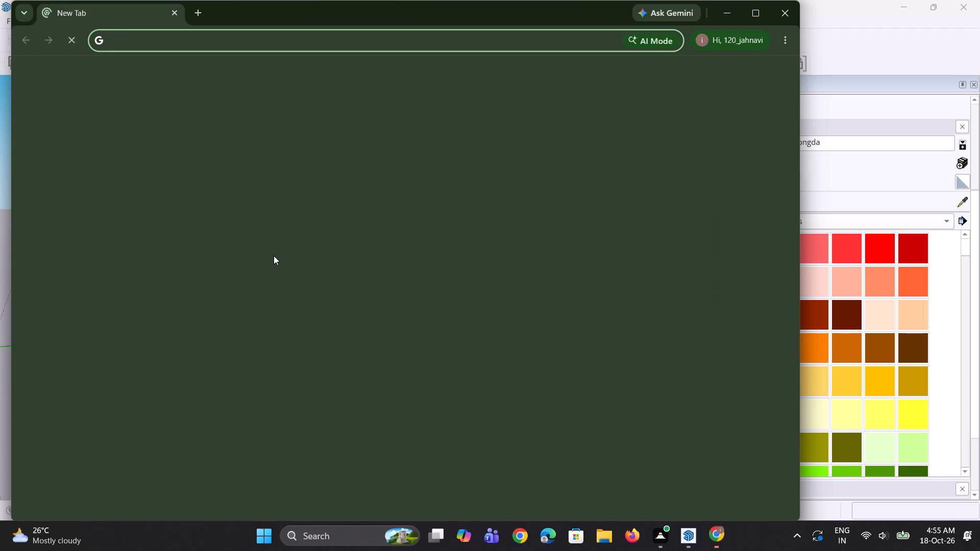
left_click(280, 254)
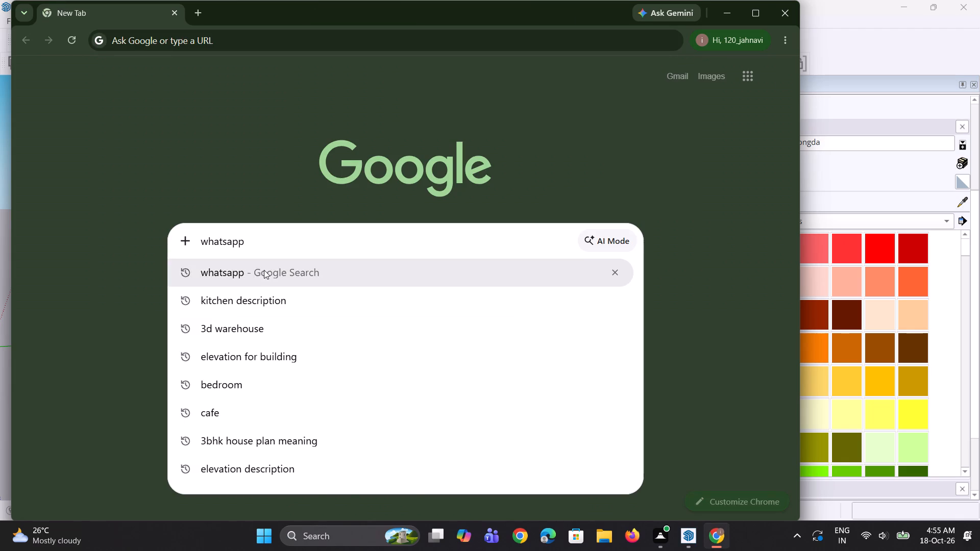